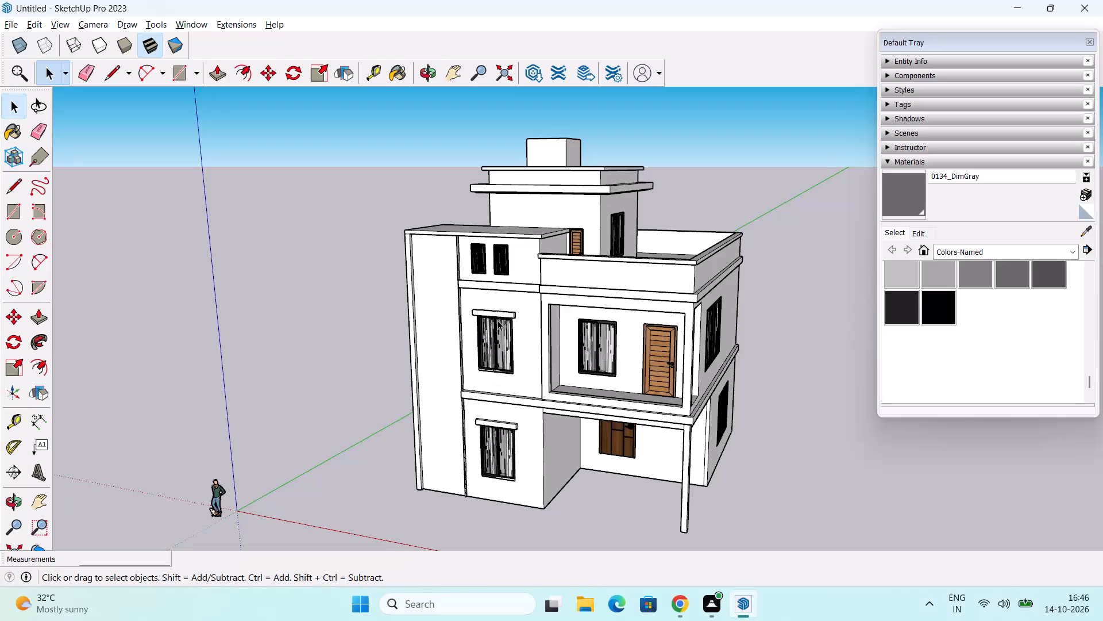
# Review the house's front elevation, including the stair room, terrace, balcony and ground-floor porch, from several angles.
pyautogui.moveTo(497, 320); pyautogui.dragTo(498, 366, button='middle')
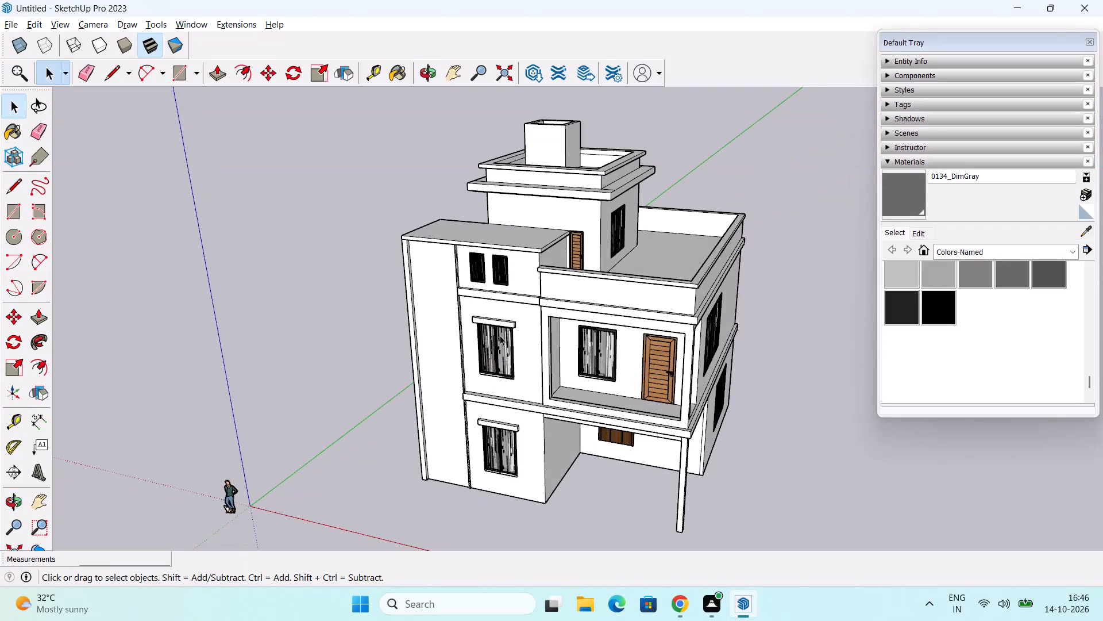
pyautogui.scroll(4, 503, 305)
pyautogui.scroll(17, 488, 252)
pyautogui.scroll(-4, 520, 289)
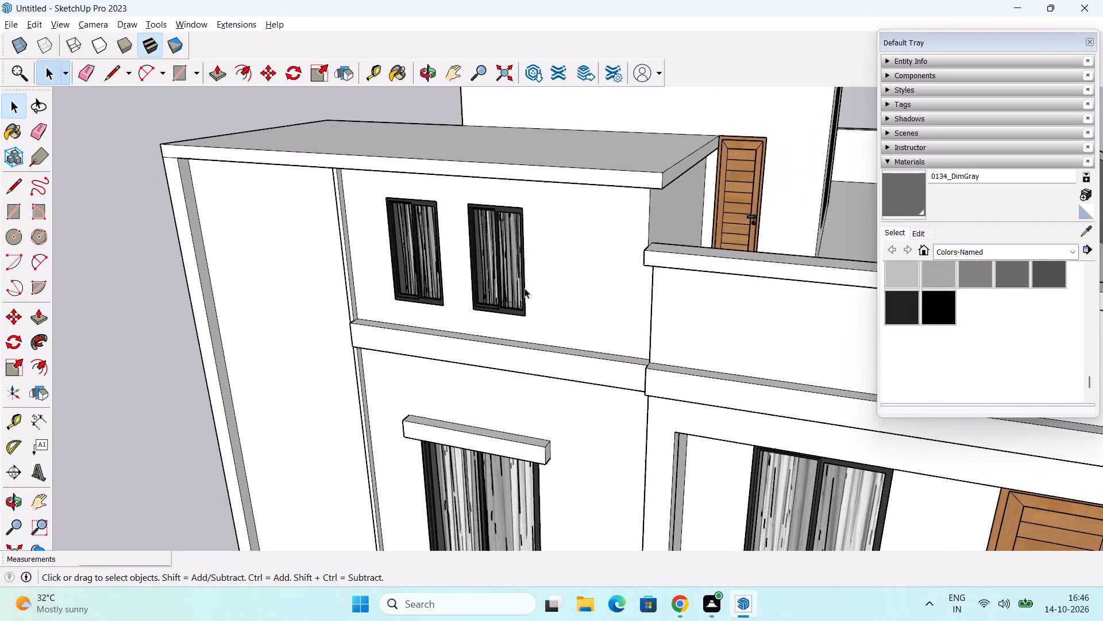
pyautogui.scroll(-6, 524, 288)
pyautogui.moveTo(628, 409); pyautogui.dragTo(610, 300, button='middle')
pyautogui.scroll(-2, 606, 286)
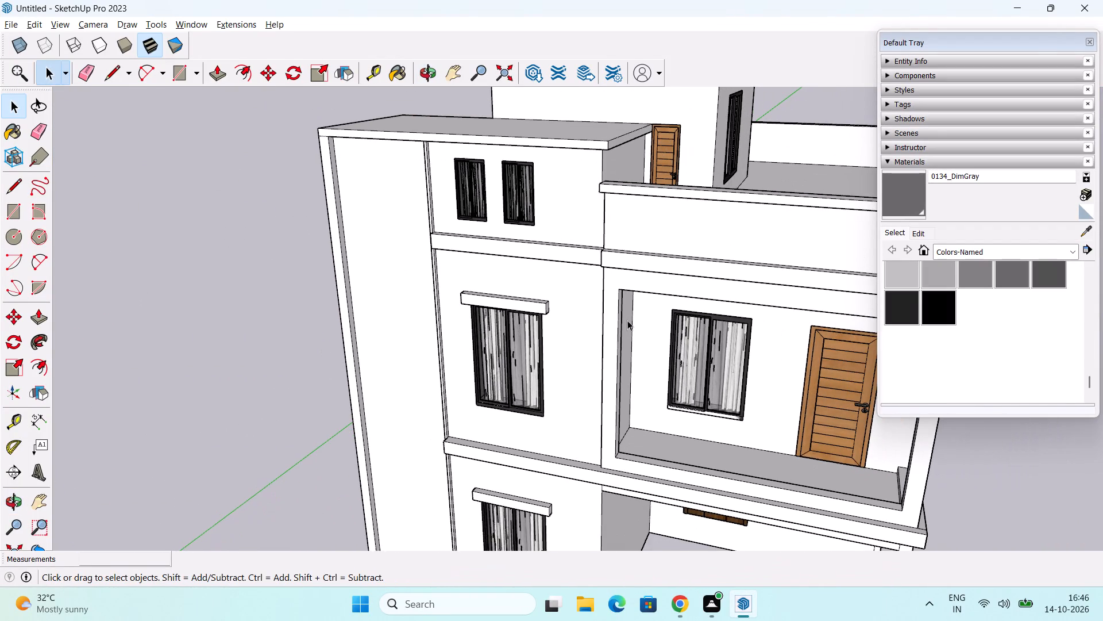
pyautogui.moveTo(630, 366); pyautogui.dragTo(587, 296, button='middle')
pyautogui.scroll(-3, 593, 282)
pyautogui.scroll(-3, 638, 371)
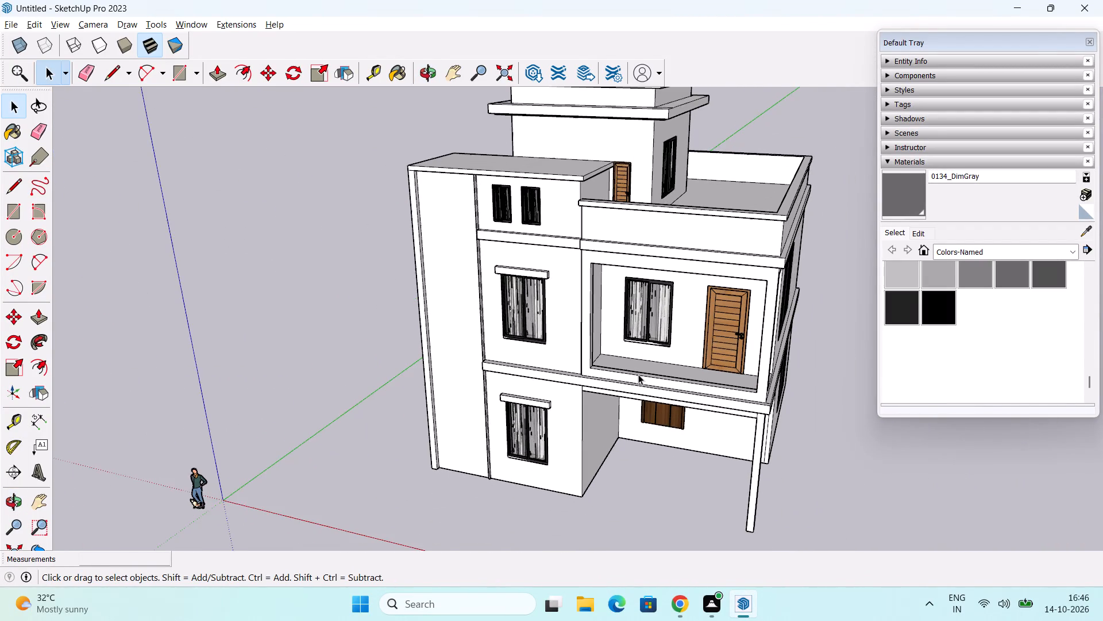
pyautogui.keyDown('shift'); pyautogui.moveTo(638, 374); pyautogui.dragTo(620, 462, button='middle'); pyautogui.keyUp('shift')
pyautogui.moveTo(620, 462); pyautogui.dragTo(615, 379, button='middle')
pyautogui.scroll(-1, 617, 381)
pyautogui.moveTo(626, 384); pyautogui.dragTo(617, 339, button='middle')
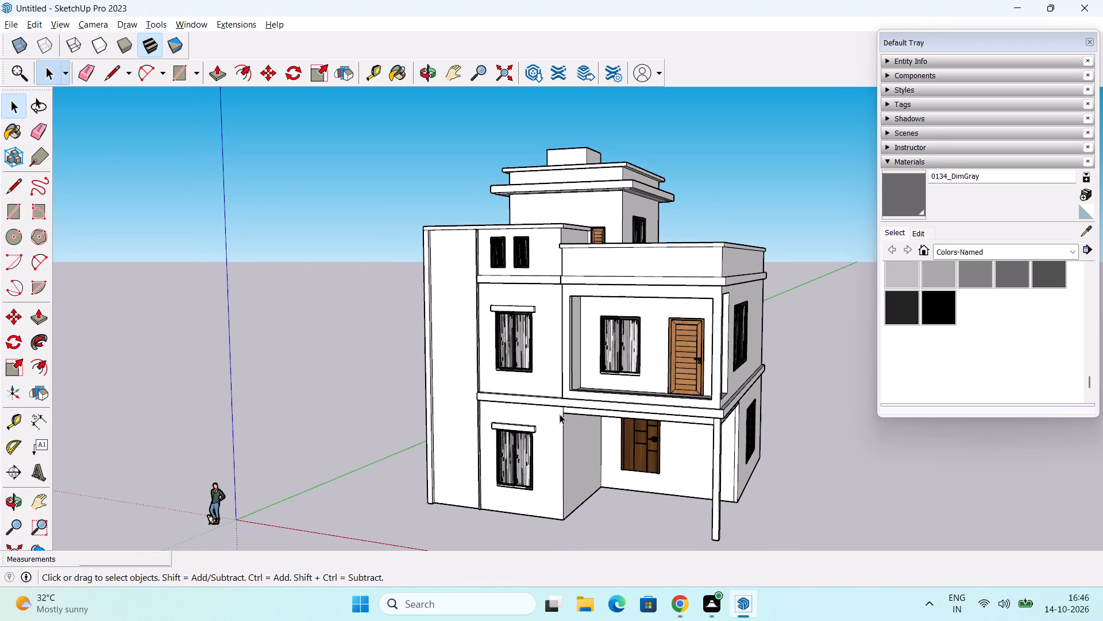
pyautogui.moveTo(560, 414); pyautogui.dragTo(542, 413, button='middle')
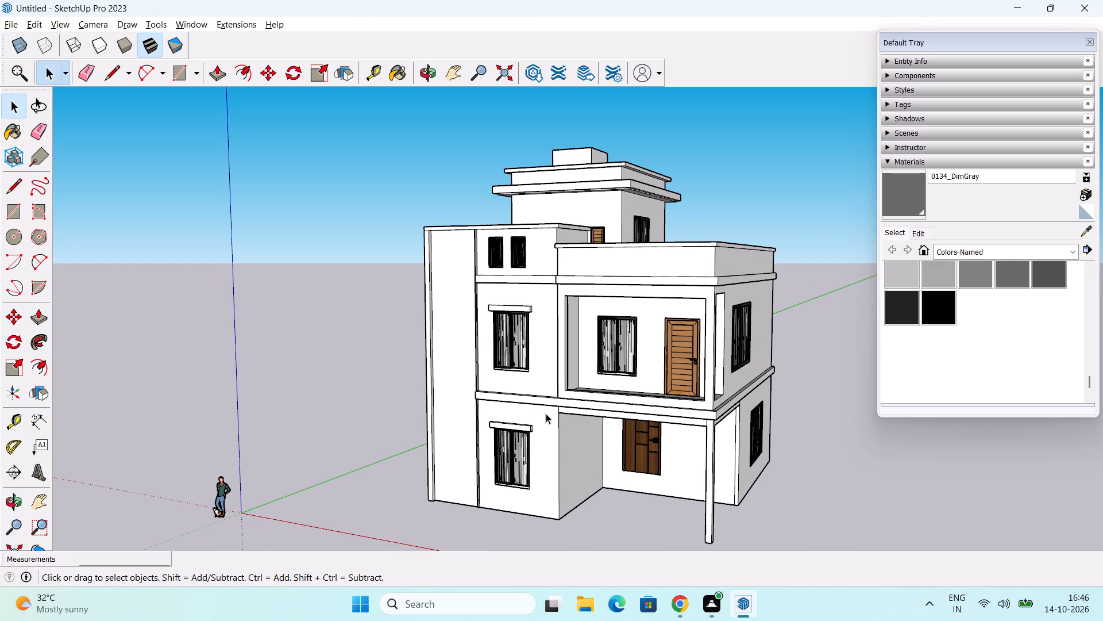
# Draw a 15' horizontal line just above the ground along the porch's side wall, from front corner to inner corner.
pyautogui.middleClick(558, 482)
pyautogui.scroll(2, 585, 620)
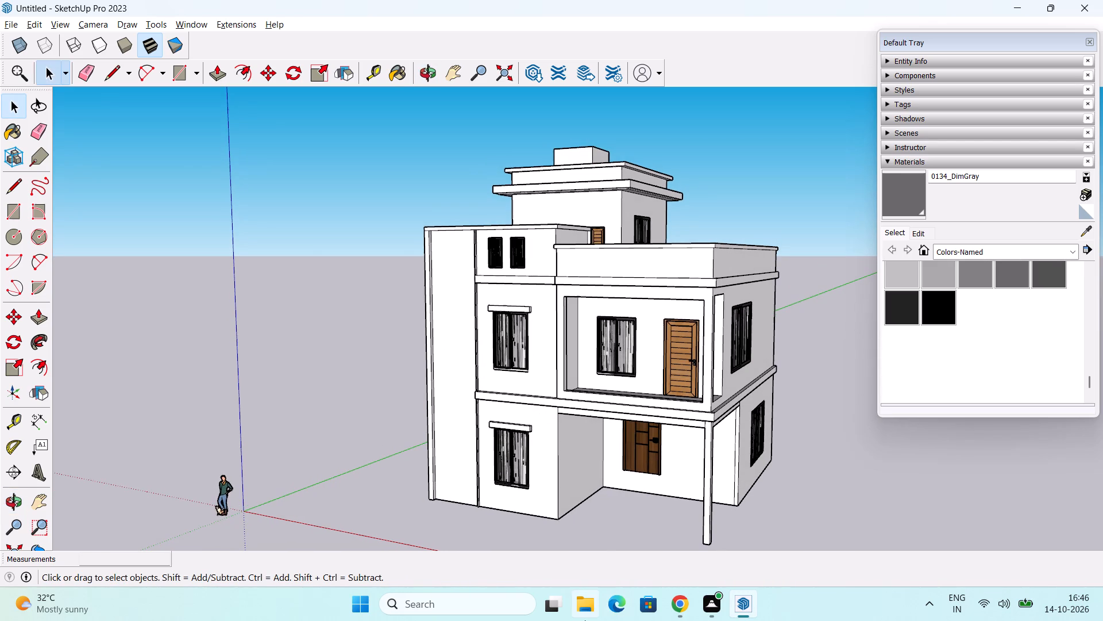
pyautogui.scroll(1, 585, 620)
pyautogui.moveTo(578, 554); pyautogui.dragTo(514, 523, button='middle')
pyautogui.moveTo(574, 503); pyautogui.dragTo(573, 503, button='middle')
pyautogui.moveTo(573, 503); pyautogui.dragTo(507, 506, button='middle')
pyautogui.press('l')
pyautogui.scroll(6, 553, 506)
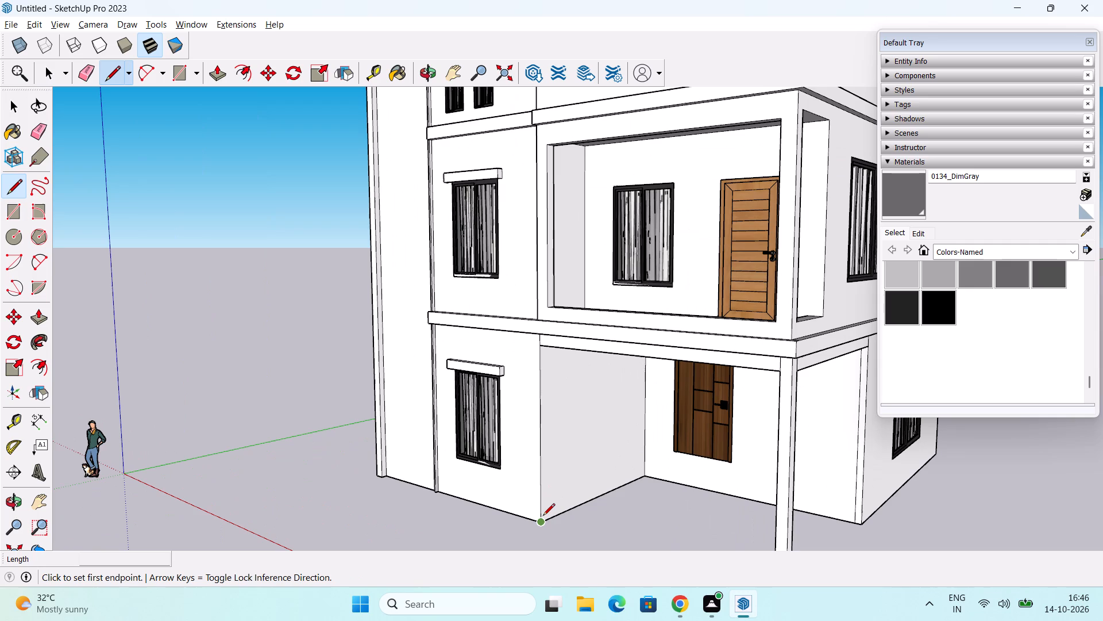
pyautogui.click(542, 511)
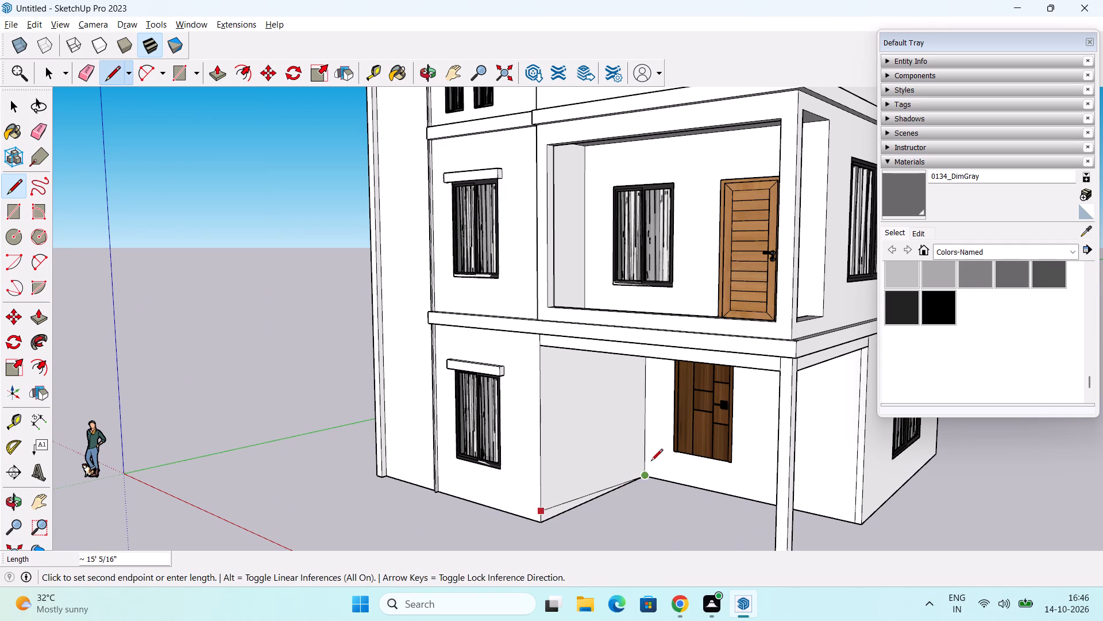
pyautogui.click(646, 463)
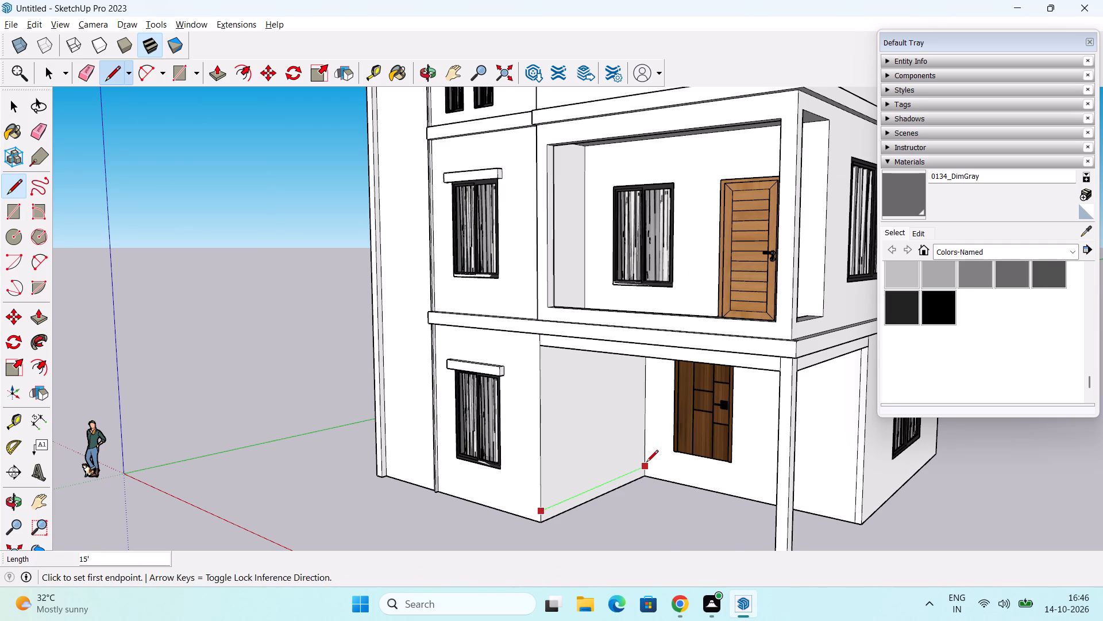
# Continue with a 20' horizontal line along the base of the entrance-door wall, from the porch's inner corner to its outer end.
pyautogui.click(646, 467)
pyautogui.moveTo(747, 465); pyautogui.dragTo(816, 531, button='middle')
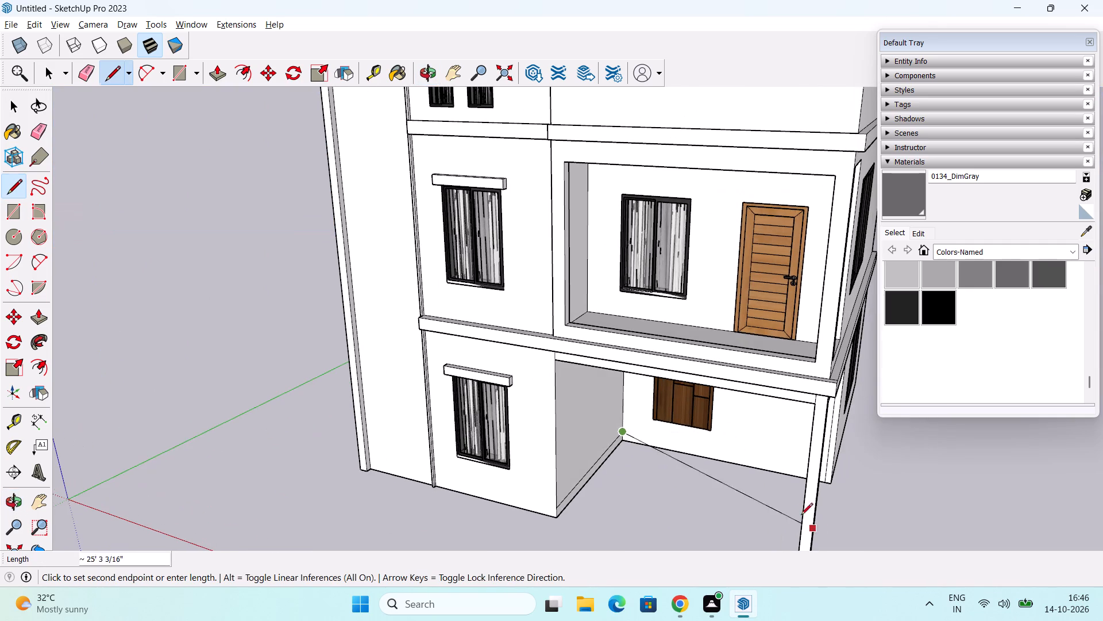
pyautogui.scroll(5, 809, 481)
pyautogui.moveTo(726, 480); pyautogui.dragTo(826, 444, button='middle')
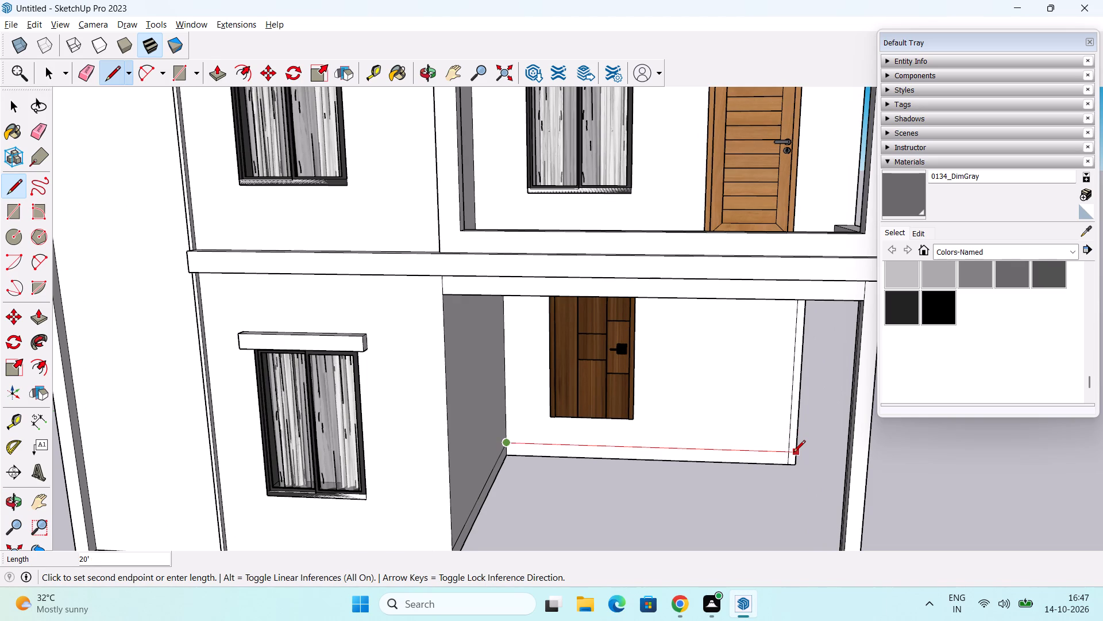
pyautogui.click(795, 454)
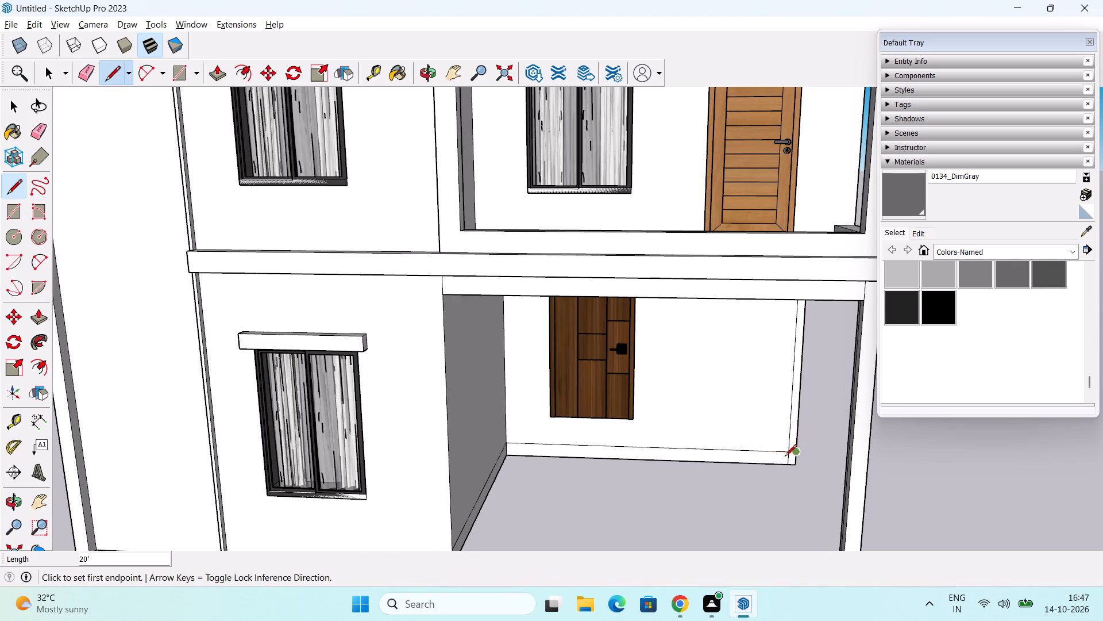
pyautogui.moveTo(763, 470); pyautogui.dragTo(687, 461, button='middle')
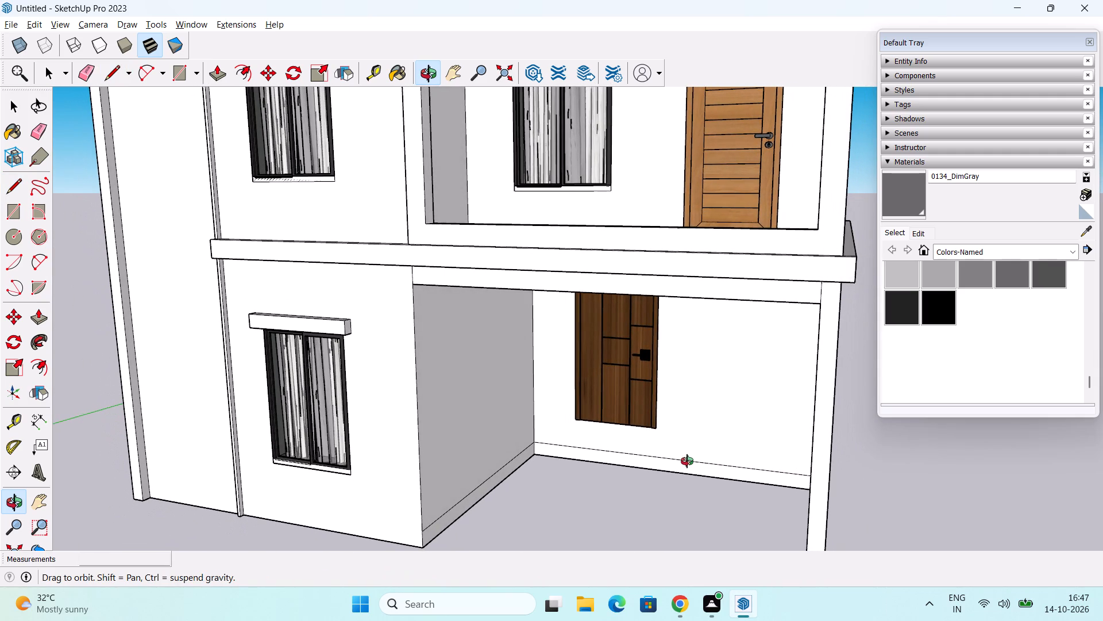
pyautogui.moveTo(687, 461); pyautogui.dragTo(641, 482, button='middle')
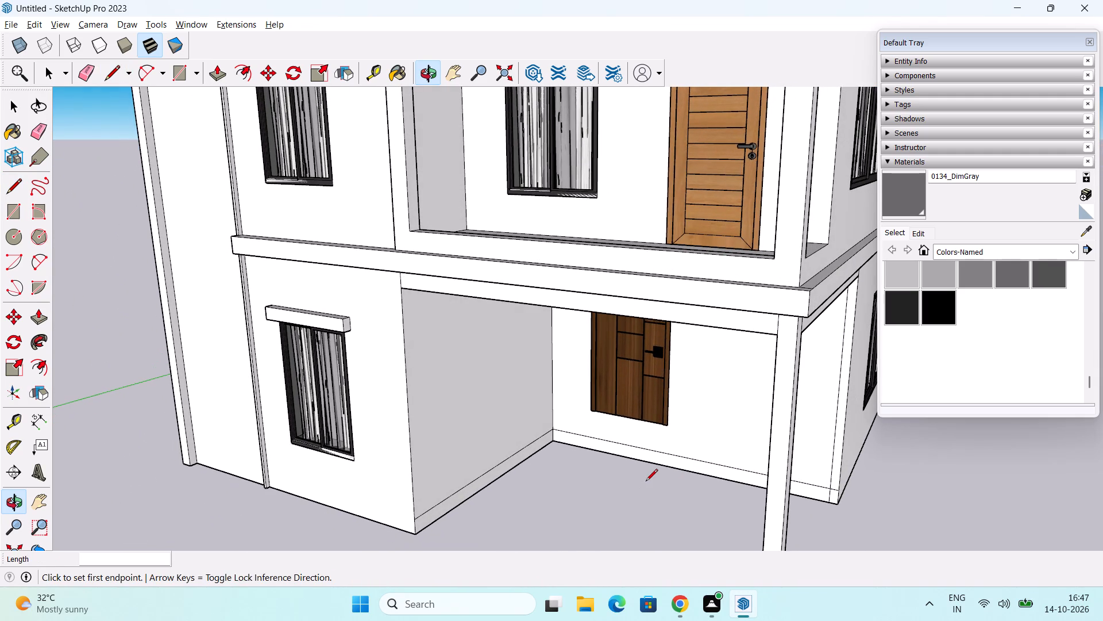
pyautogui.press('space')
# Push/Pull the low strip at the base of the porch's side wall 19' 6" across the porch as a floor slab.
pyautogui.keyDown('shift'); pyautogui.moveTo(648, 487); pyautogui.dragTo(641, 458, button='middle'); pyautogui.keyUp('shift')
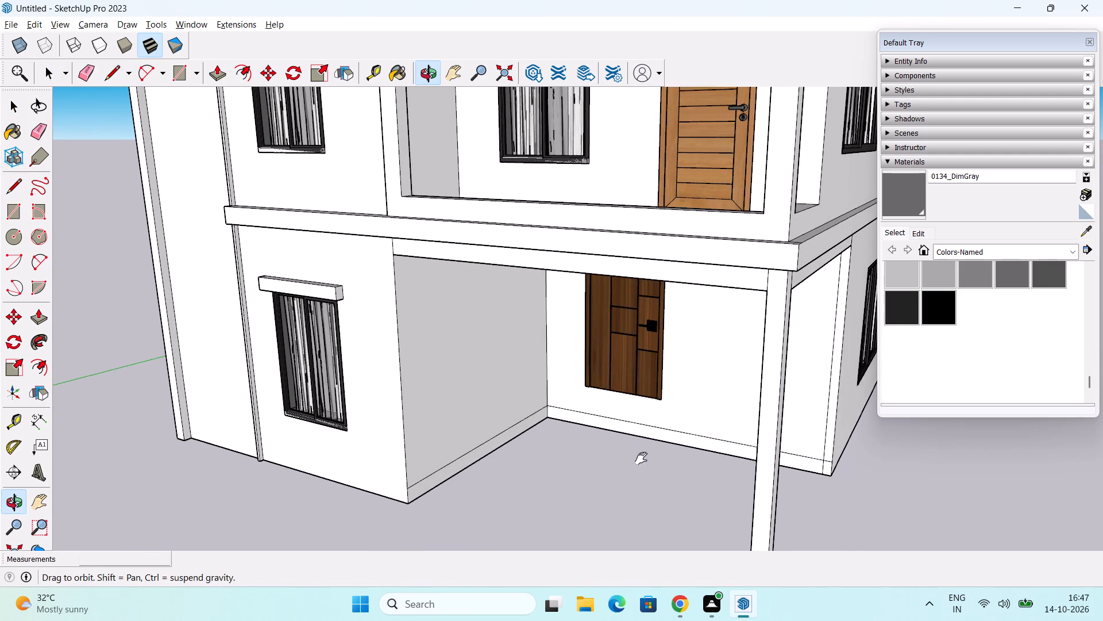
pyautogui.keyDown('shift'); pyautogui.moveTo(641, 458); pyautogui.dragTo(641, 458, button='middle'); pyautogui.keyUp('shift')
pyautogui.keyDown('shift'); pyautogui.moveTo(642, 500); pyautogui.dragTo(627, 462, button='middle'); pyautogui.keyUp('shift')
pyautogui.press('p')
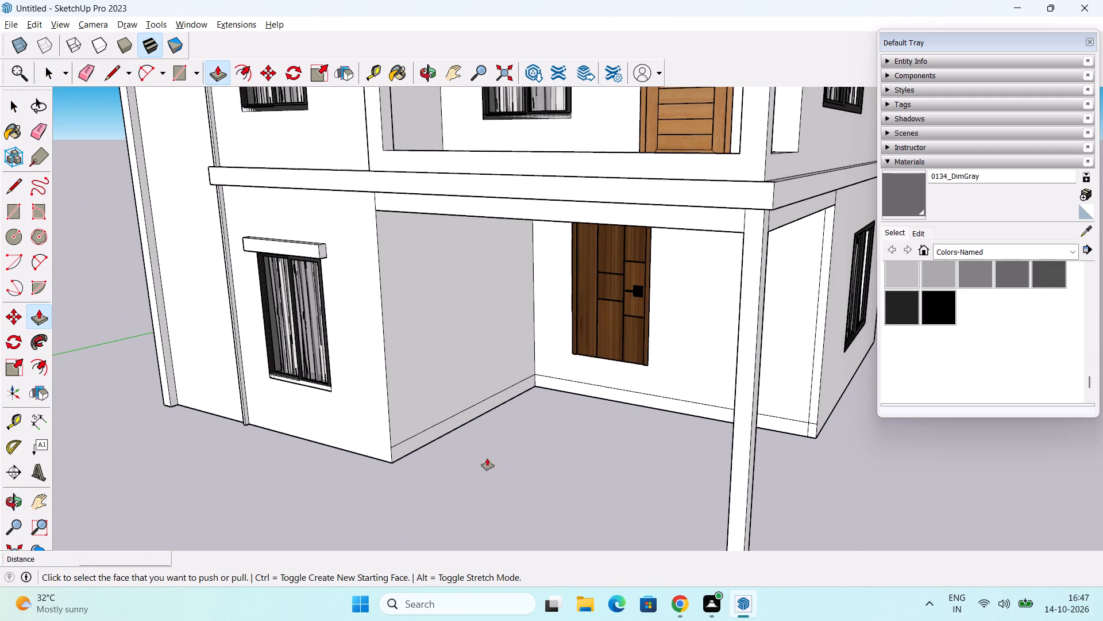
pyautogui.click(422, 439)
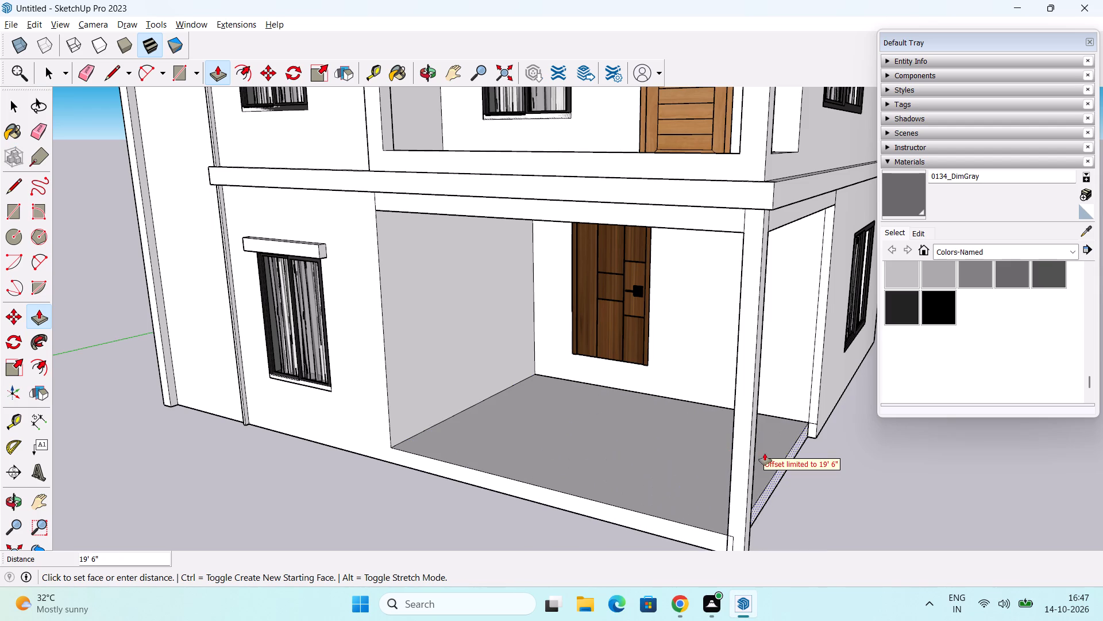
pyautogui.click(799, 432)
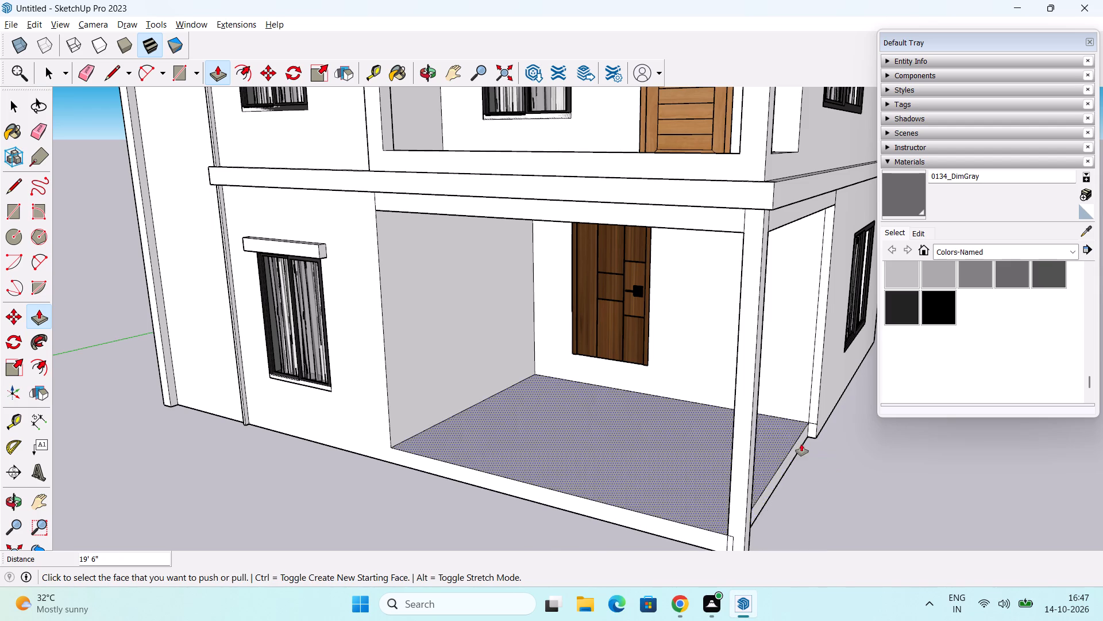
# Extend the porch slab's outer side face 6" to the outer wall line.
pyautogui.scroll(5, 801, 445)
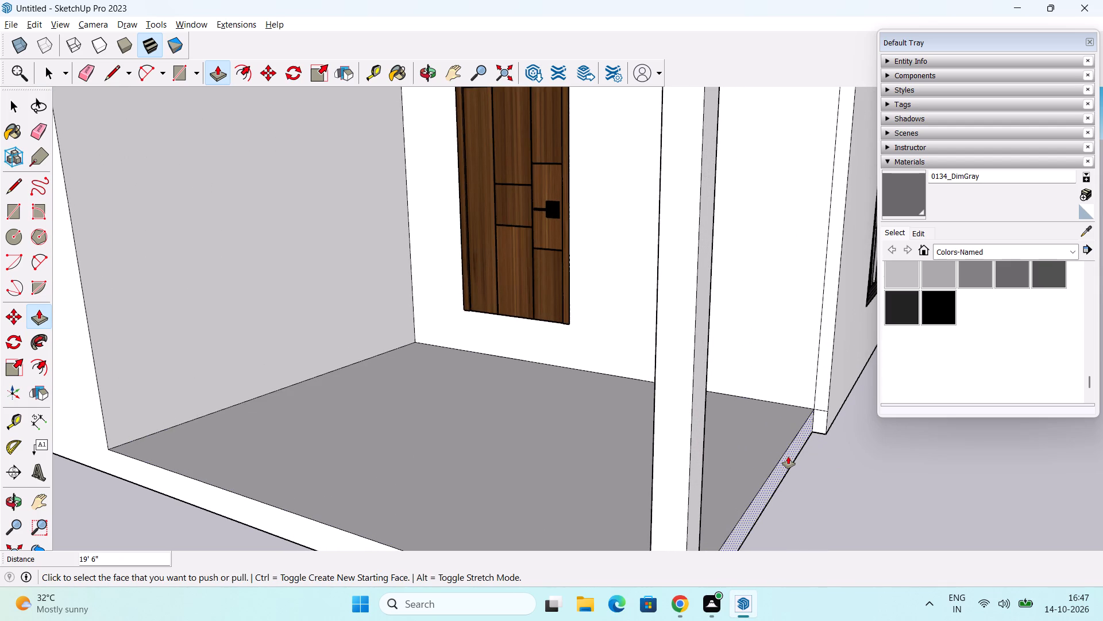
pyautogui.doubleClick(788, 457)
pyautogui.scroll(-6, 788, 457)
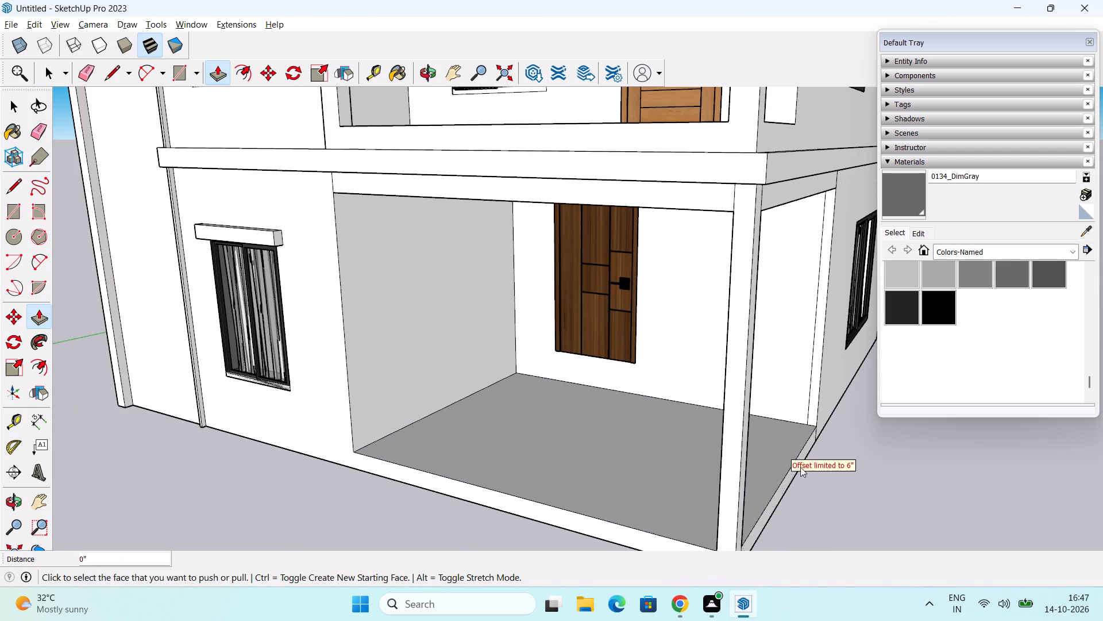
# Outline an entrance platform's profile on the wall below the door, about 10' 6" long from the inner corner and about 1' 1" high.
pyautogui.moveTo(795, 490); pyautogui.dragTo(805, 409, button='middle')
pyautogui.moveTo(766, 457); pyautogui.dragTo(768, 494, button='middle')
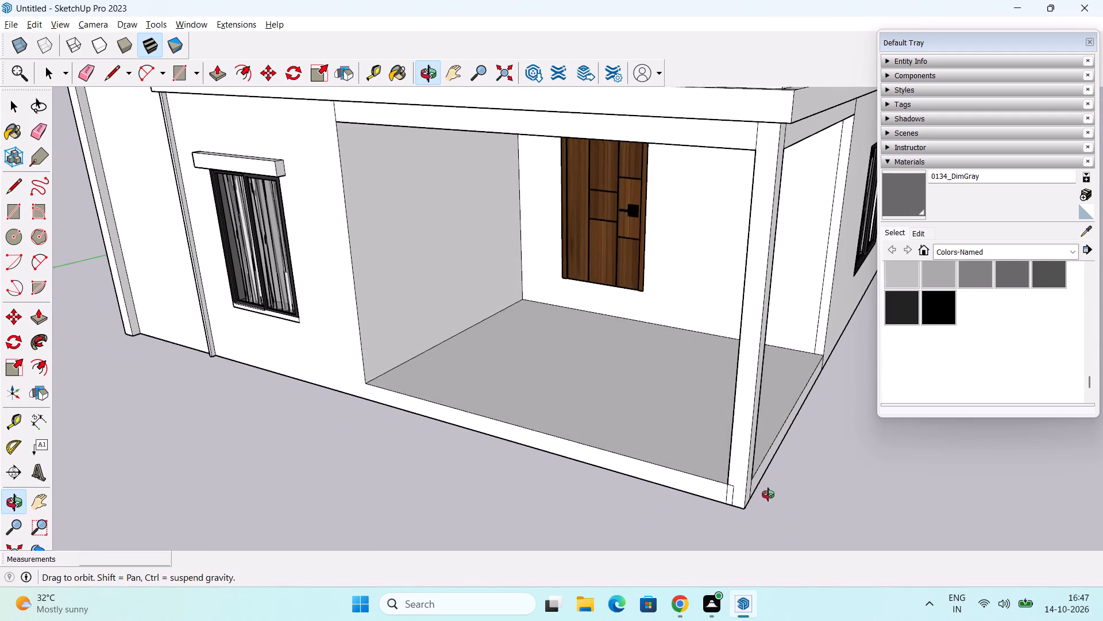
pyautogui.moveTo(768, 494); pyautogui.dragTo(768, 495, button='middle')
pyautogui.moveTo(758, 492); pyautogui.dragTo(799, 466, button='middle')
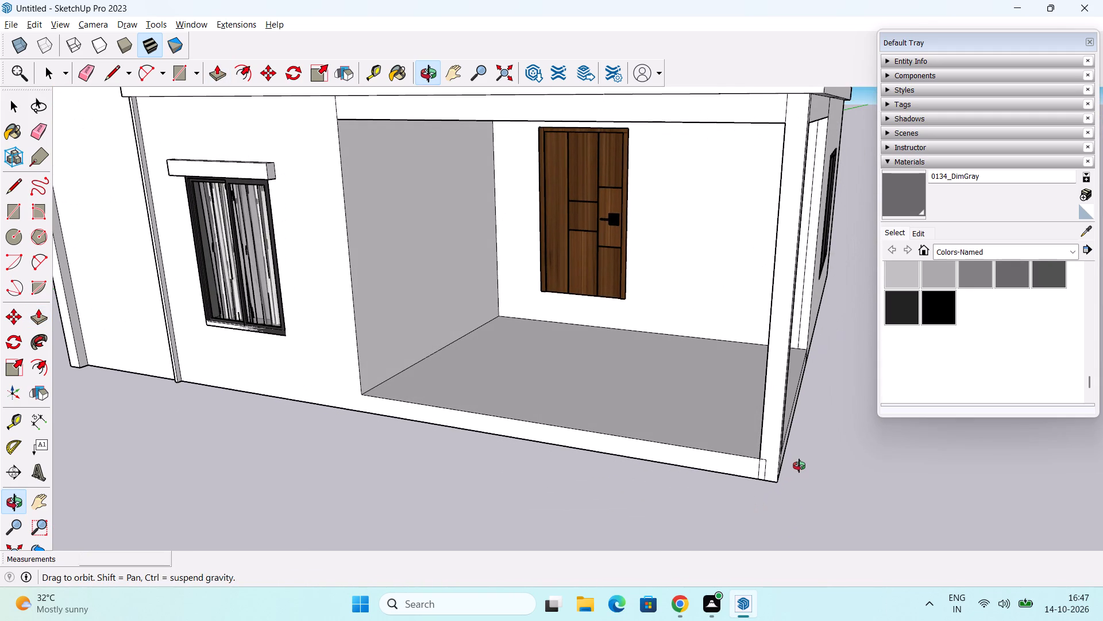
pyautogui.moveTo(799, 466); pyautogui.dragTo(822, 499, button='middle')
pyautogui.scroll(3, 520, 301)
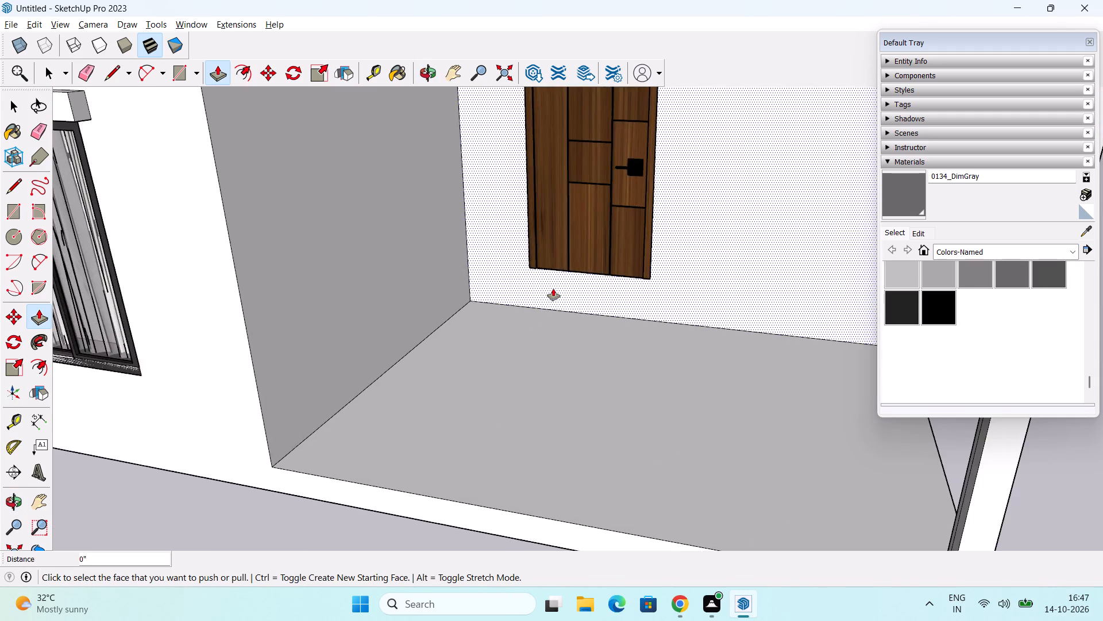
pyautogui.moveTo(556, 293); pyautogui.dragTo(601, 320, button='middle')
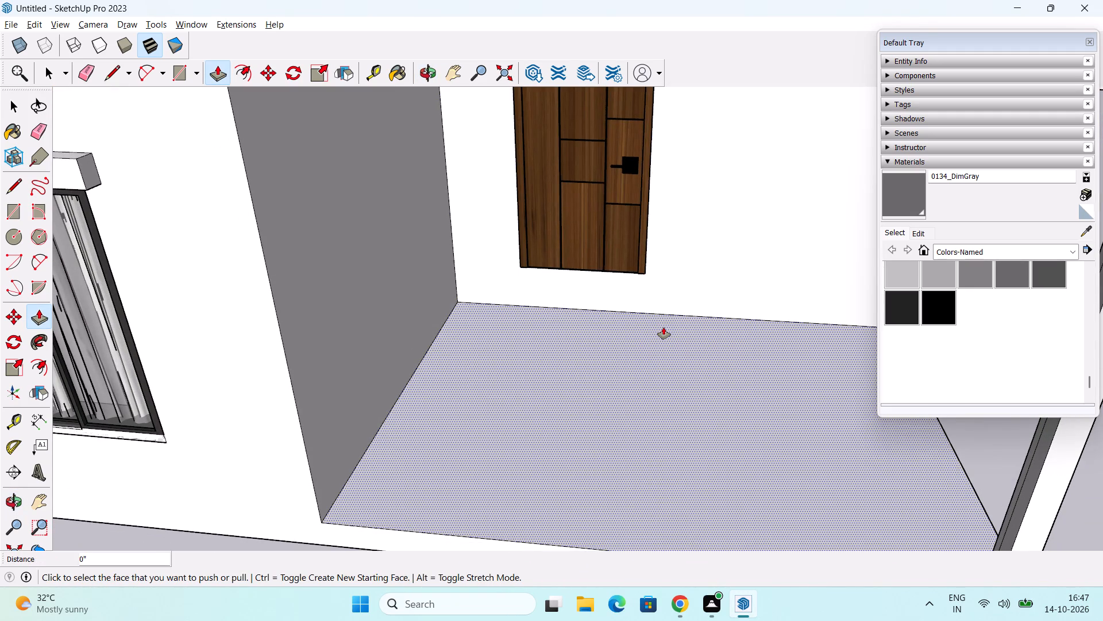
pyautogui.moveTo(662, 332); pyautogui.dragTo(615, 400, button='middle')
pyautogui.scroll(-1, 618, 400)
pyautogui.moveTo(623, 413); pyautogui.dragTo(583, 375, button='middle')
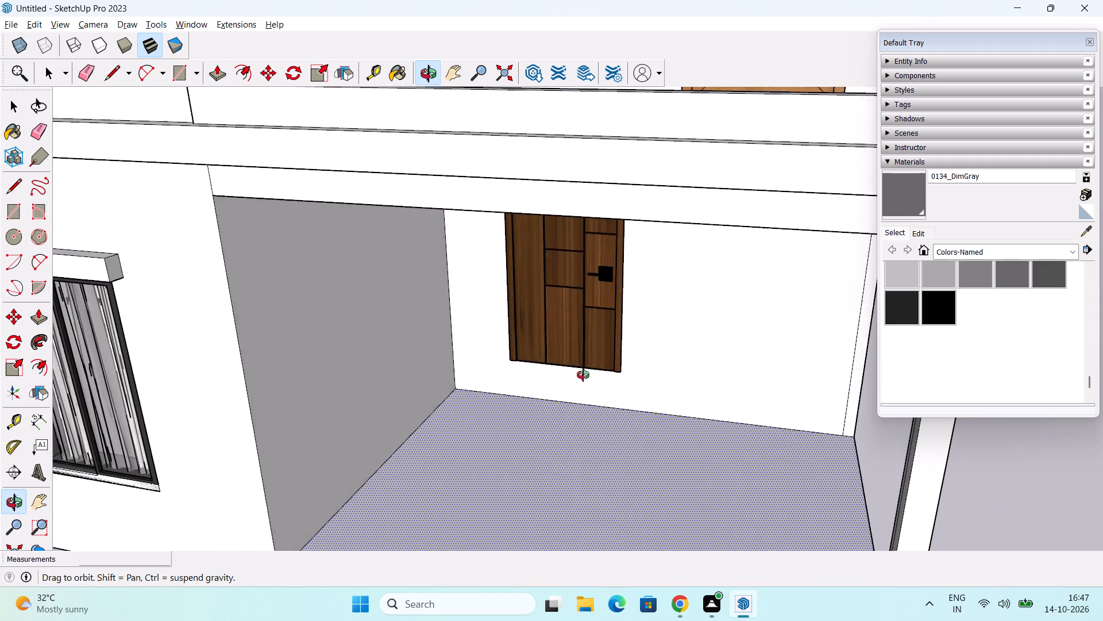
pyautogui.moveTo(583, 375); pyautogui.dragTo(566, 369, button='middle')
pyautogui.moveTo(549, 417); pyautogui.dragTo(535, 411, button='middle')
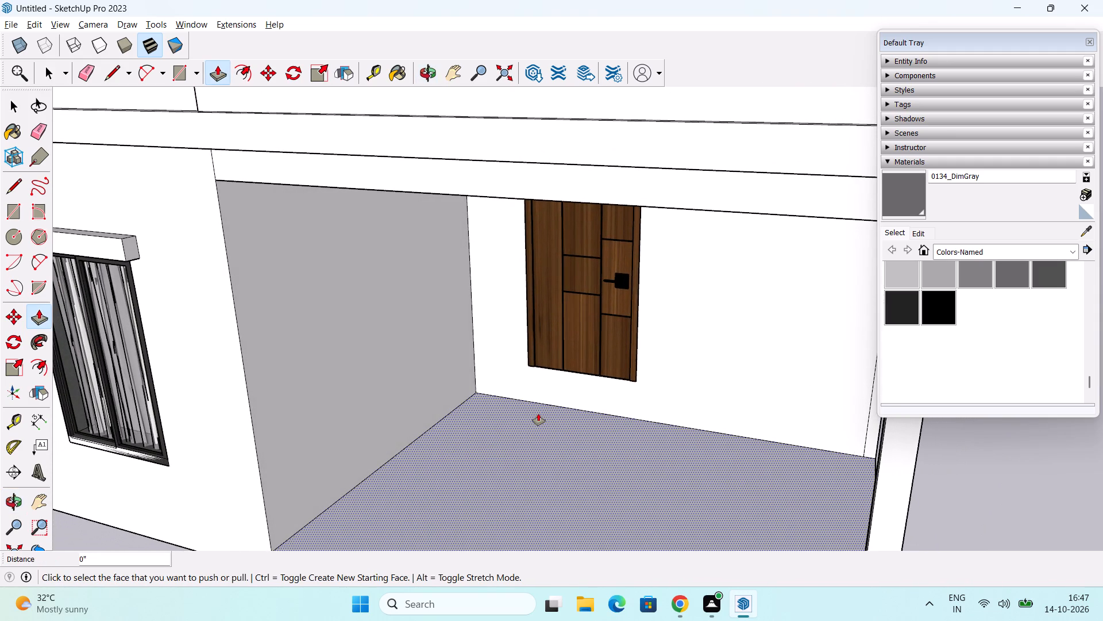
pyautogui.press('space')
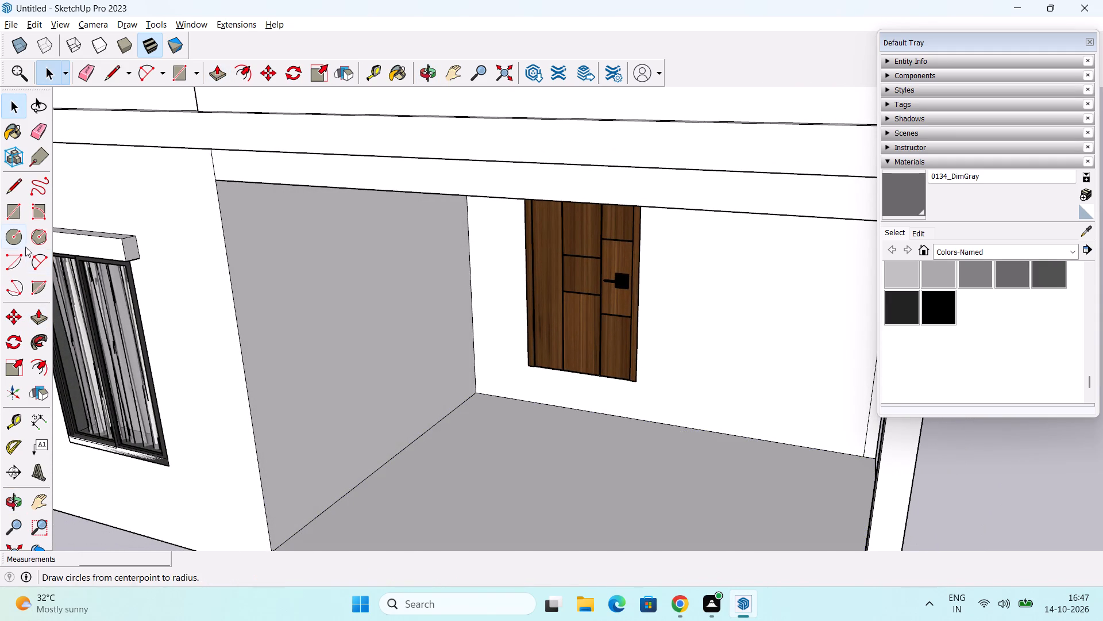
pyautogui.click(13, 182)
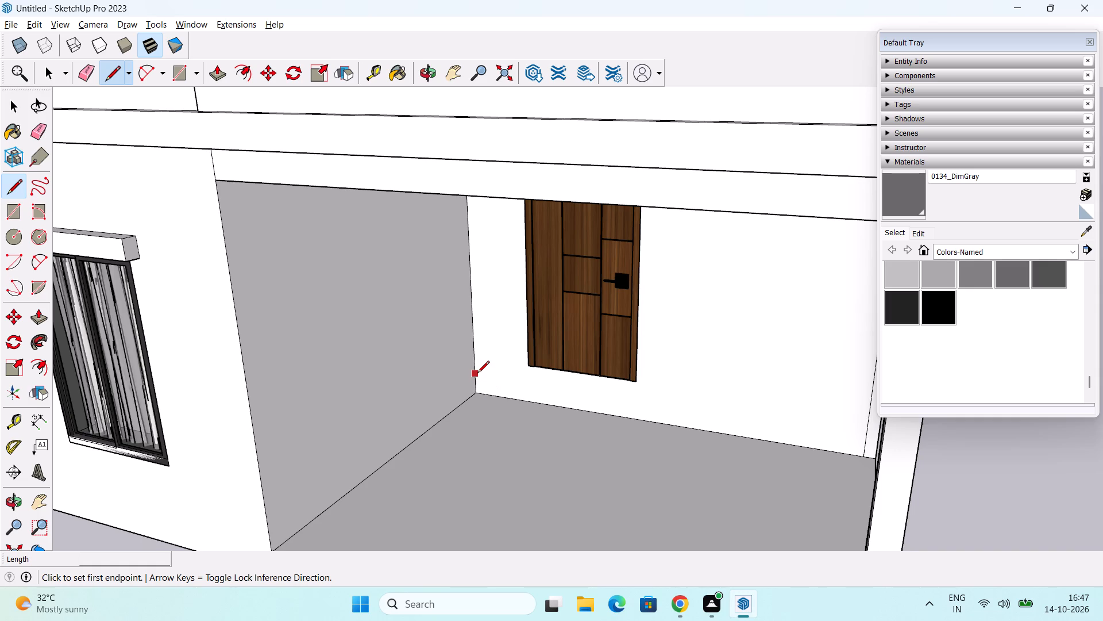
pyautogui.click(477, 374)
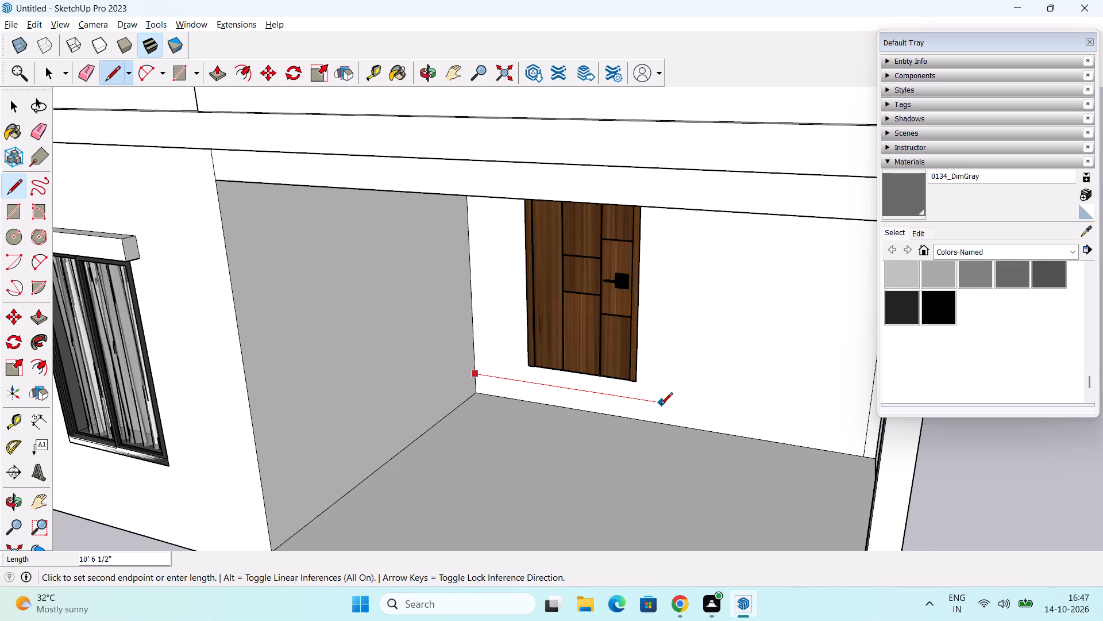
pyautogui.click(661, 405)
pyautogui.click(660, 404)
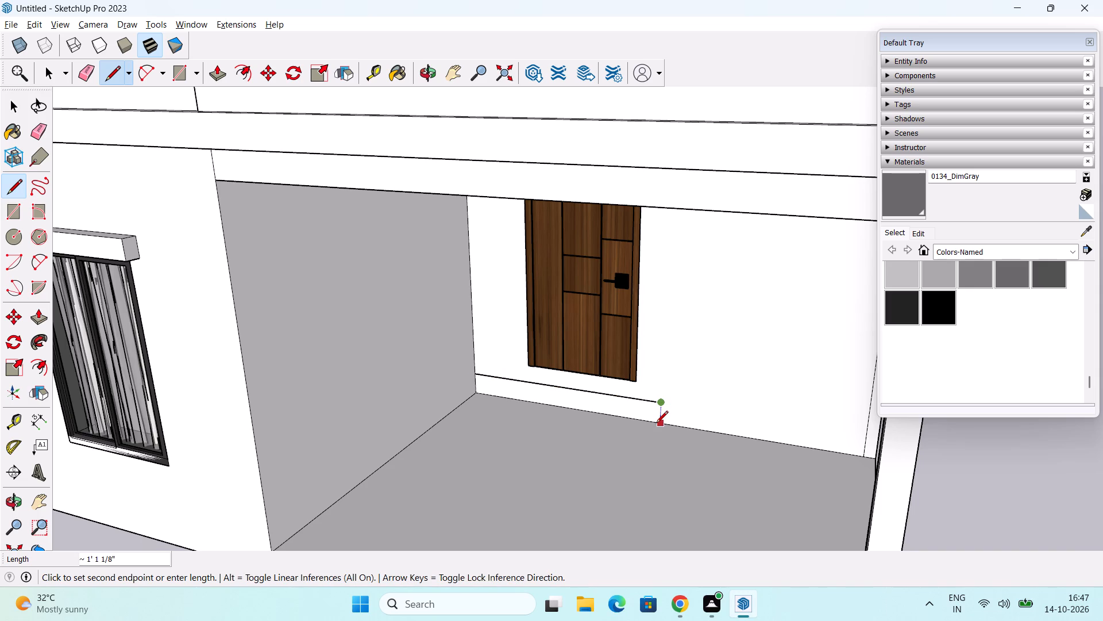
pyautogui.click(656, 424)
pyautogui.press('space')
# Push/Pull the entrance platform's profile below the door outward about 6' 7" across the porch floor.
pyautogui.press('p')
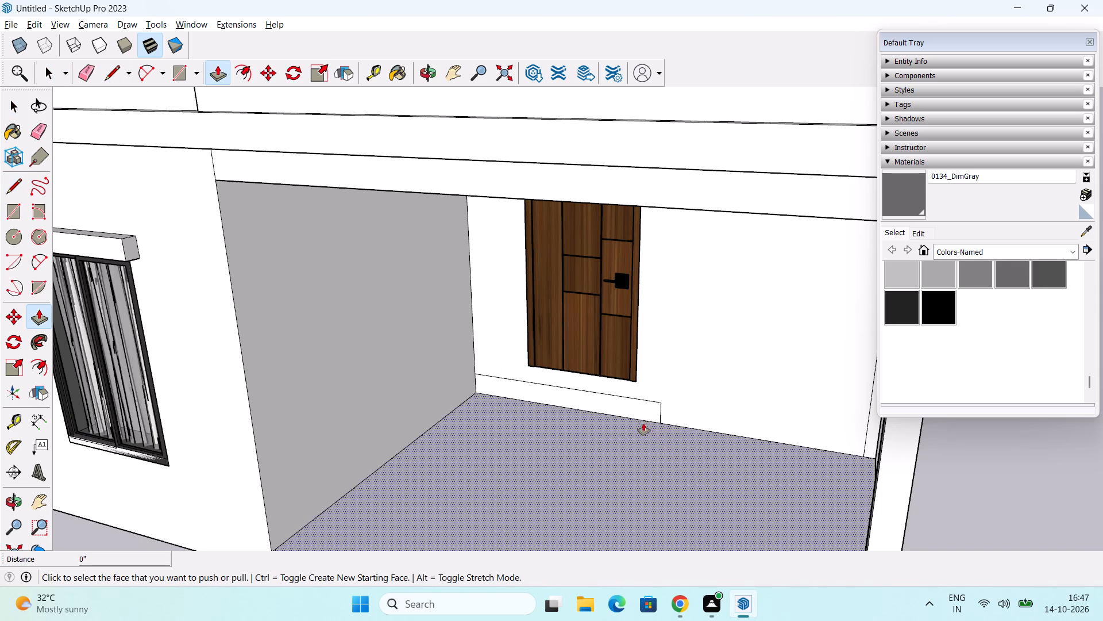
pyautogui.click(649, 411)
pyautogui.scroll(-1, 584, 446)
pyautogui.moveTo(577, 447); pyautogui.dragTo(400, 443, button='middle')
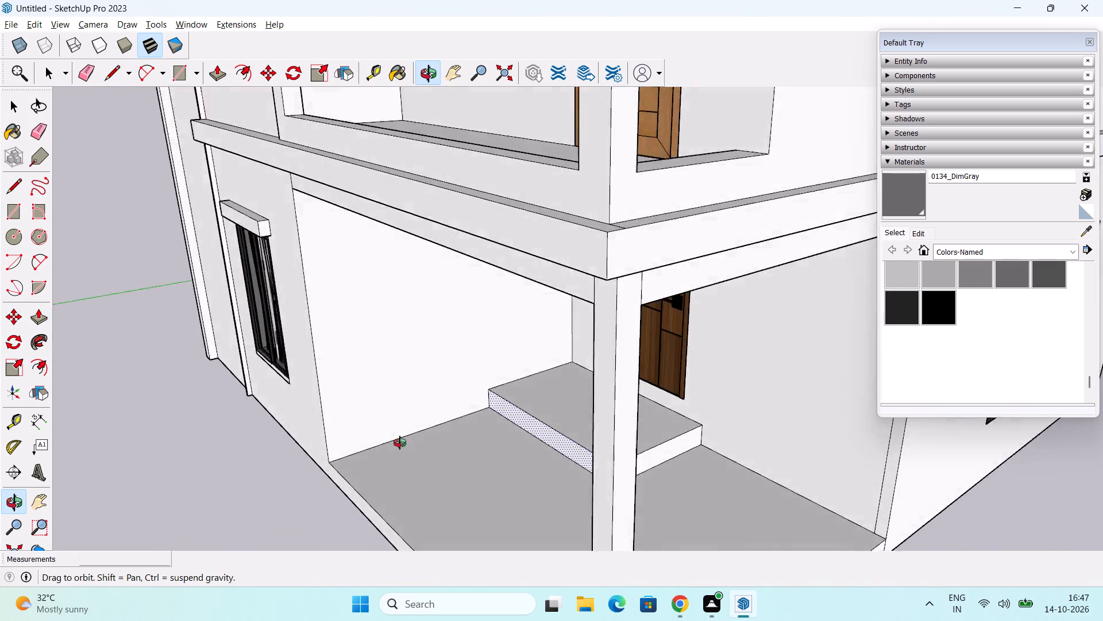
pyautogui.moveTo(400, 443); pyautogui.dragTo(353, 428, button='middle')
pyautogui.moveTo(488, 436); pyautogui.dragTo(586, 461, button='middle')
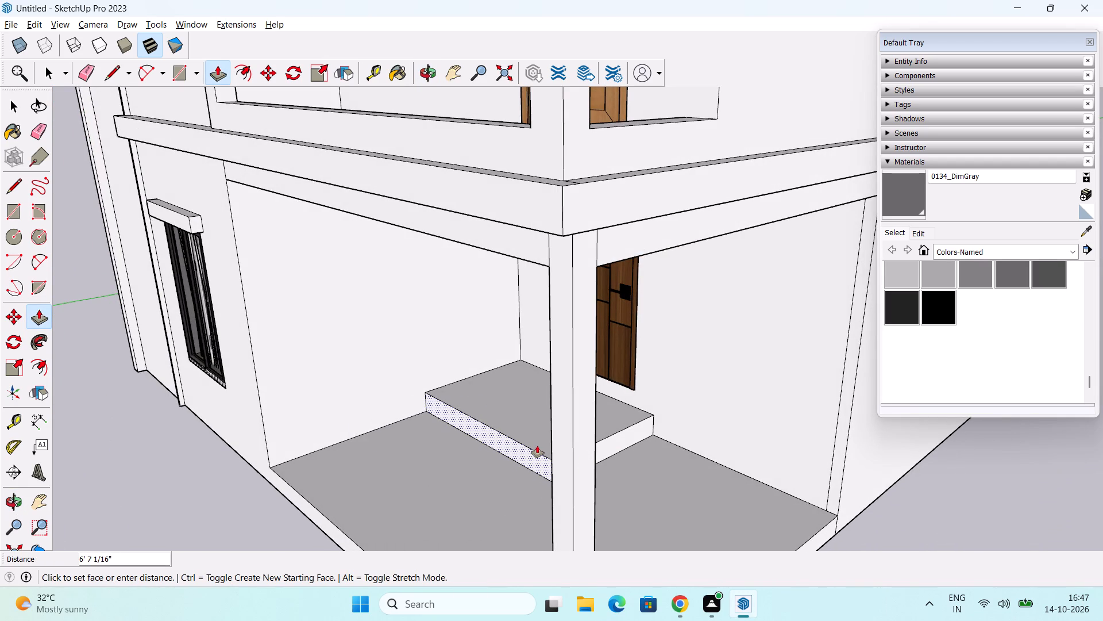
pyautogui.click(537, 446)
# Push the porch slab's underside up about 6 1/8".
pyautogui.moveTo(549, 479); pyautogui.dragTo(516, 407, button='middle')
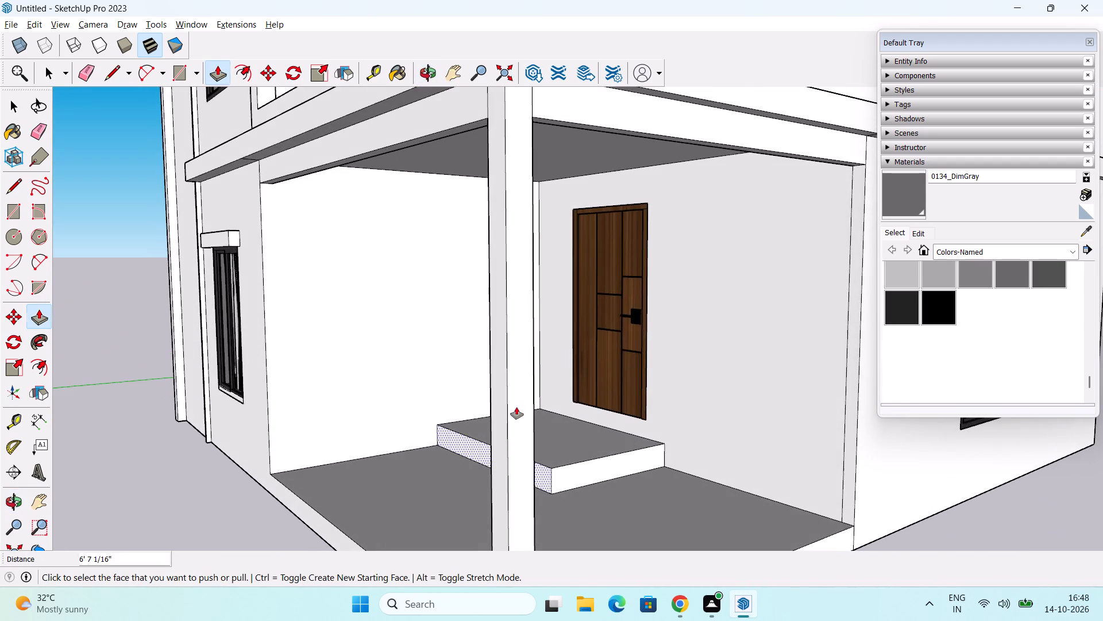
pyautogui.scroll(-1, 514, 439)
pyautogui.moveTo(491, 512); pyautogui.dragTo(538, 379, button='middle')
pyautogui.moveTo(484, 522); pyautogui.dragTo(506, 404, button='middle')
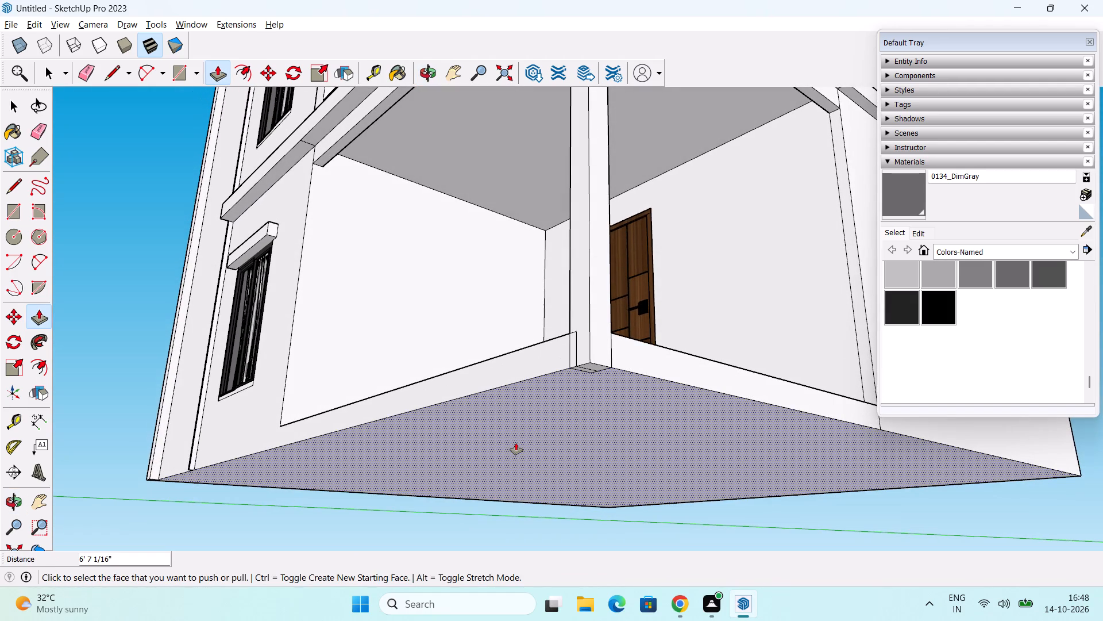
pyautogui.click(516, 443)
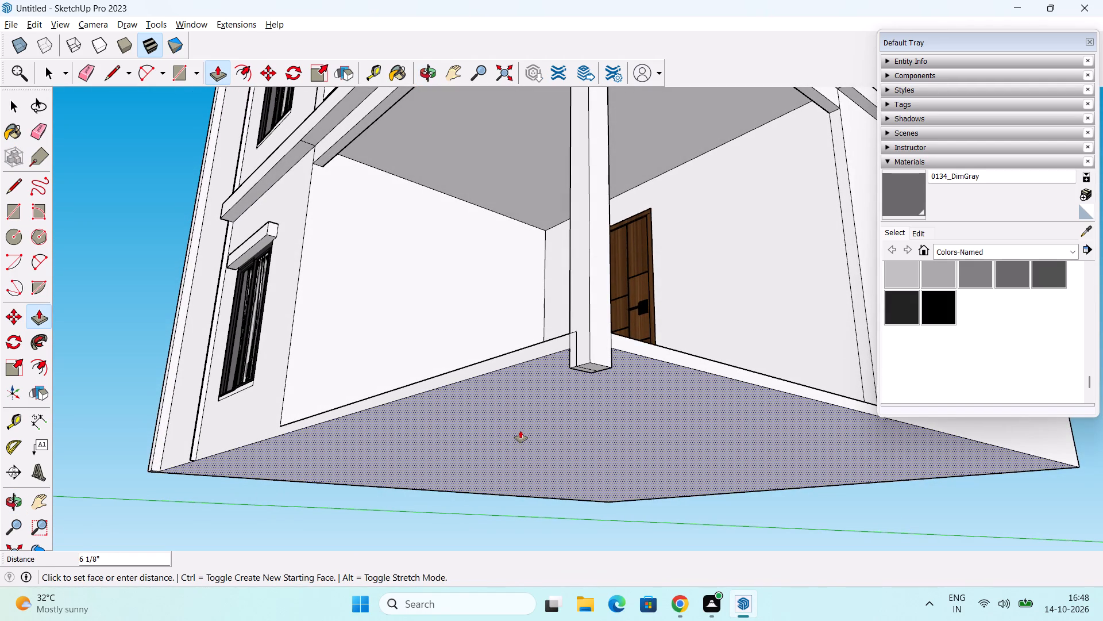
pyautogui.click(520, 431)
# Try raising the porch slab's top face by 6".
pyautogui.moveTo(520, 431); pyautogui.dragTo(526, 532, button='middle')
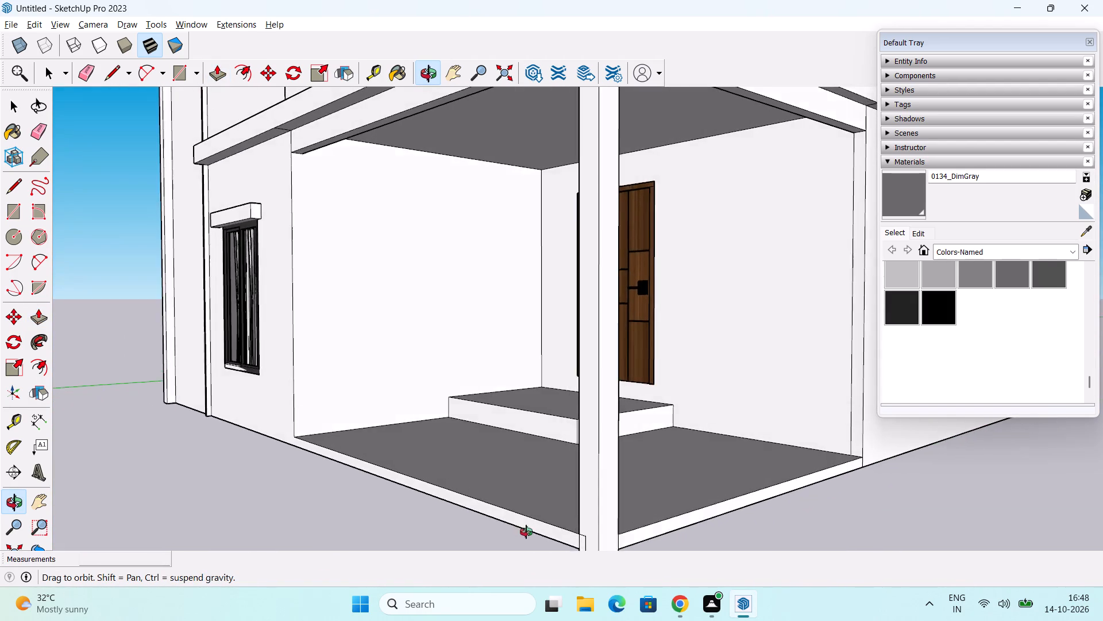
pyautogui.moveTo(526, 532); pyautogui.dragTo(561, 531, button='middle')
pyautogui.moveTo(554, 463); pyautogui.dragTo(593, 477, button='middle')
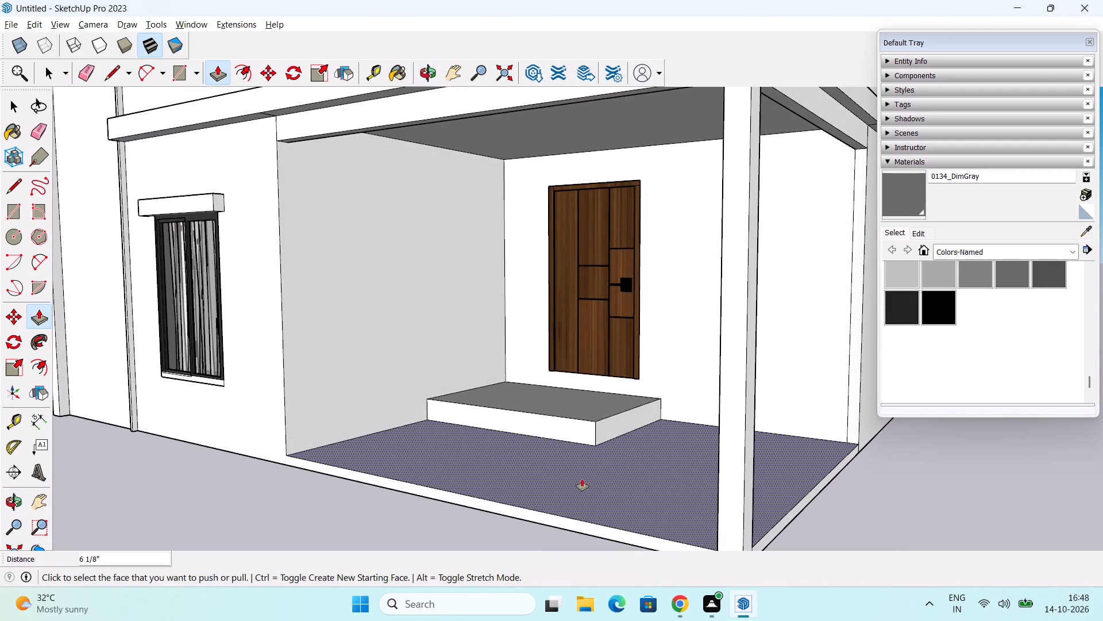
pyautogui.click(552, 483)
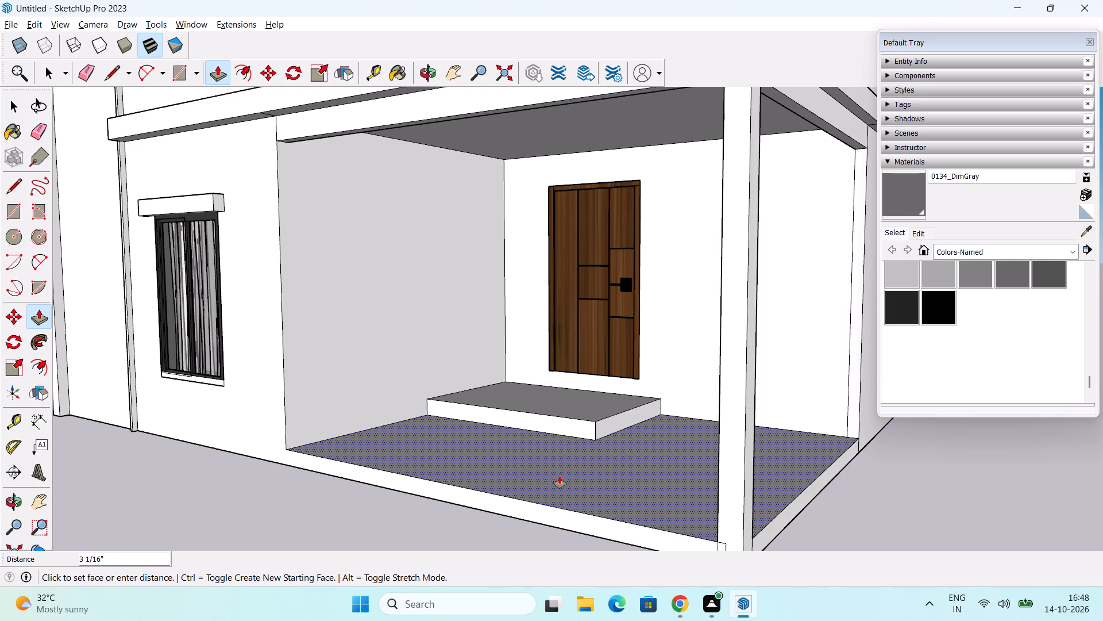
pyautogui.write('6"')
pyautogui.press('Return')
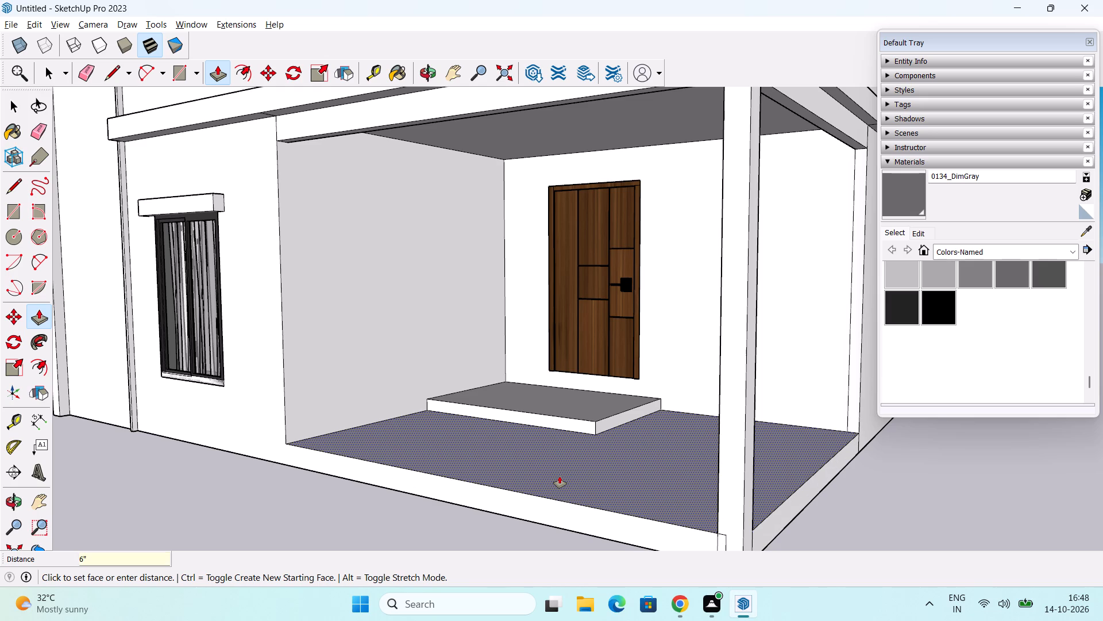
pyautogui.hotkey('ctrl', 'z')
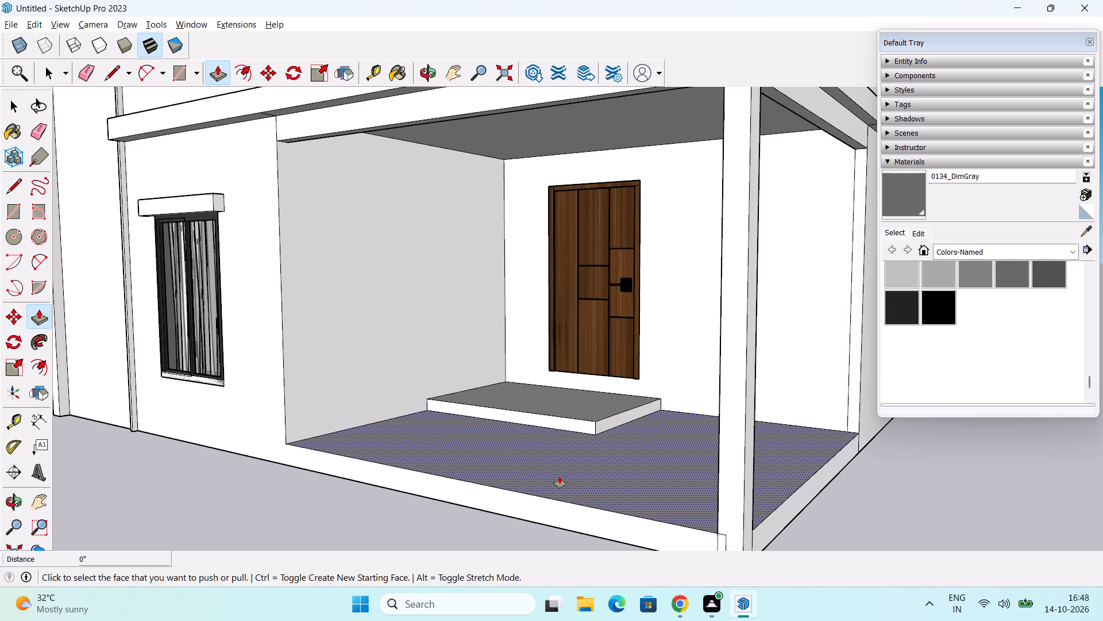
# Raise the porch slab's top face by 3".
pyautogui.click(559, 477)
pyautogui.write('3"')
pyautogui.press('Return')
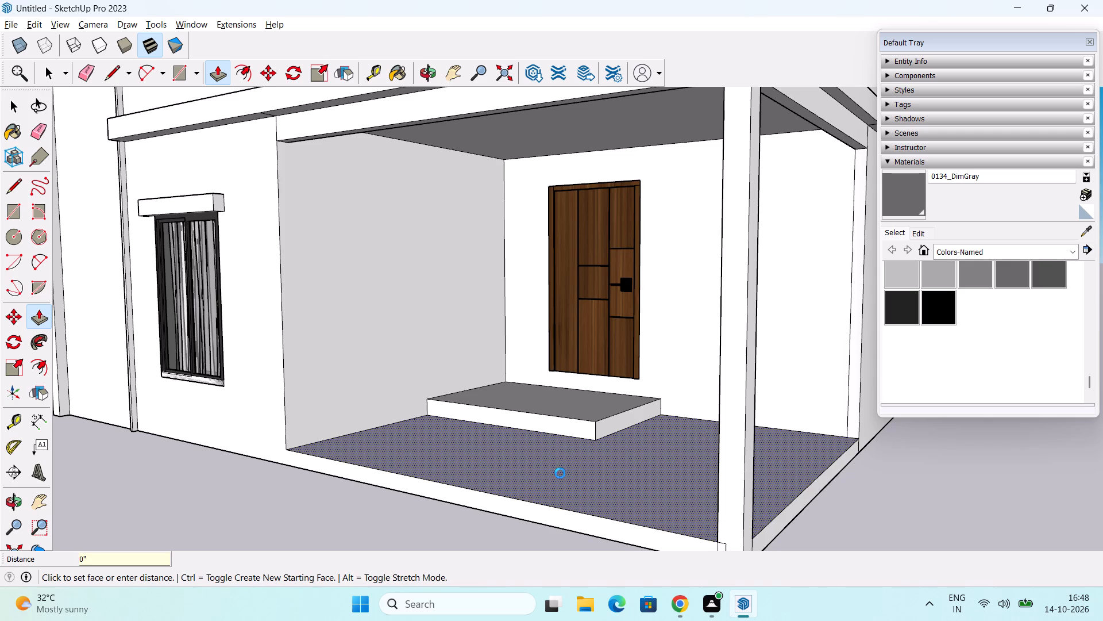
# Trim the corner column's base at the slab's underside, pushing its bottom up 6 1/8" and the leftover stub's side in 3".
pyautogui.scroll(-2, 560, 473)
pyautogui.moveTo(579, 505); pyautogui.dragTo(511, 483, button='middle')
pyautogui.moveTo(646, 512); pyautogui.dragTo(671, 462, button='middle')
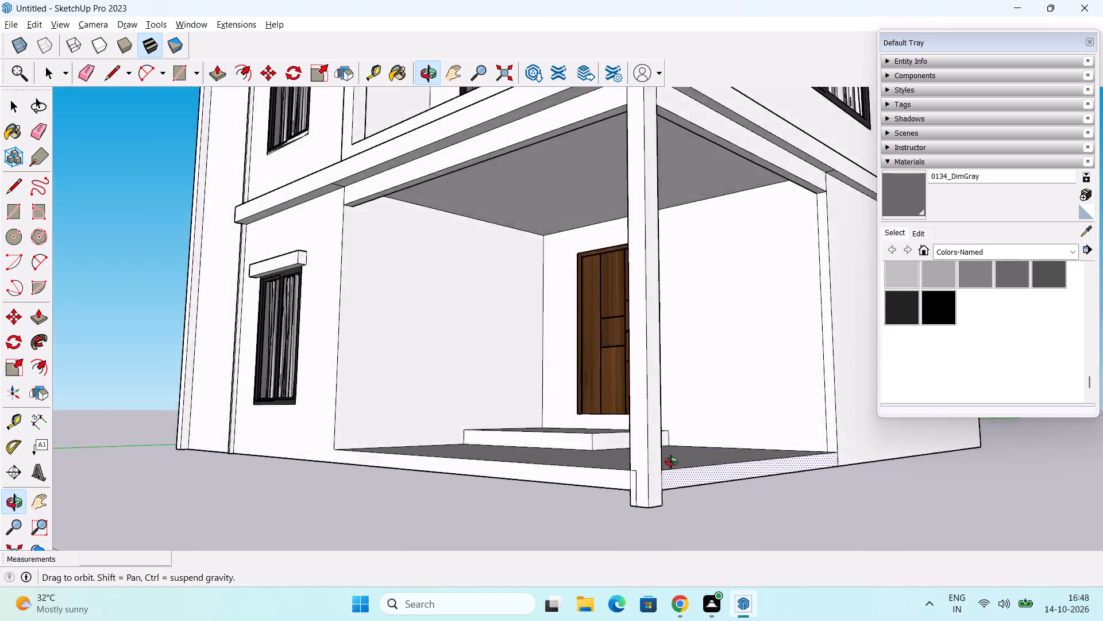
pyautogui.moveTo(671, 462); pyautogui.dragTo(715, 359, button='middle')
pyautogui.scroll(4, 715, 359)
pyautogui.scroll(-3, 715, 359)
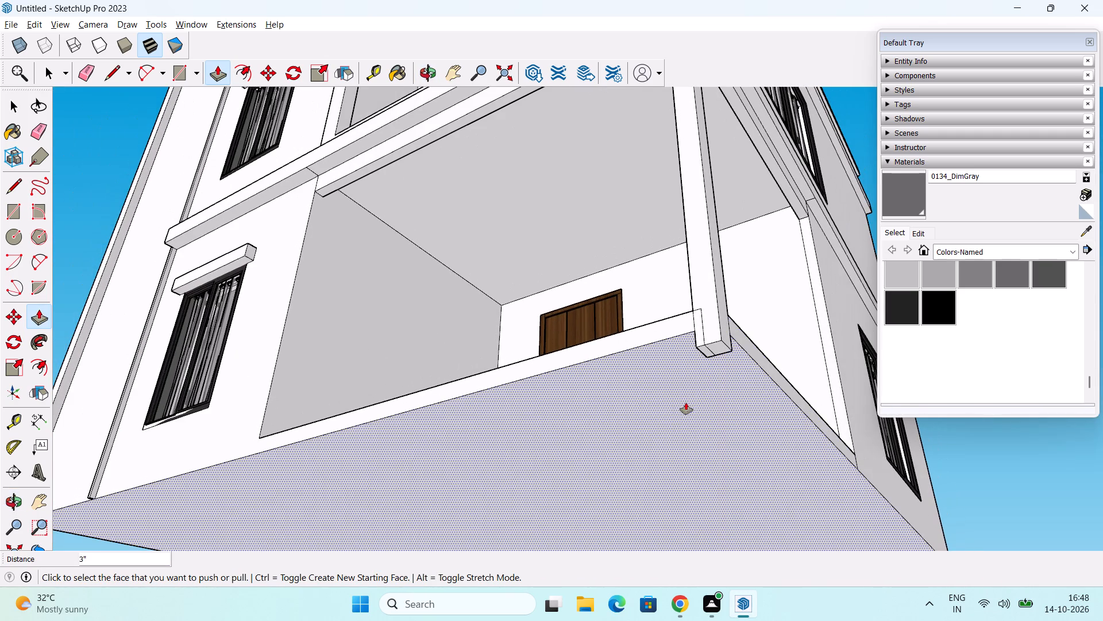
pyautogui.moveTo(619, 436); pyautogui.dragTo(761, 360, button='middle')
pyautogui.moveTo(753, 366); pyautogui.dragTo(730, 373, button='middle')
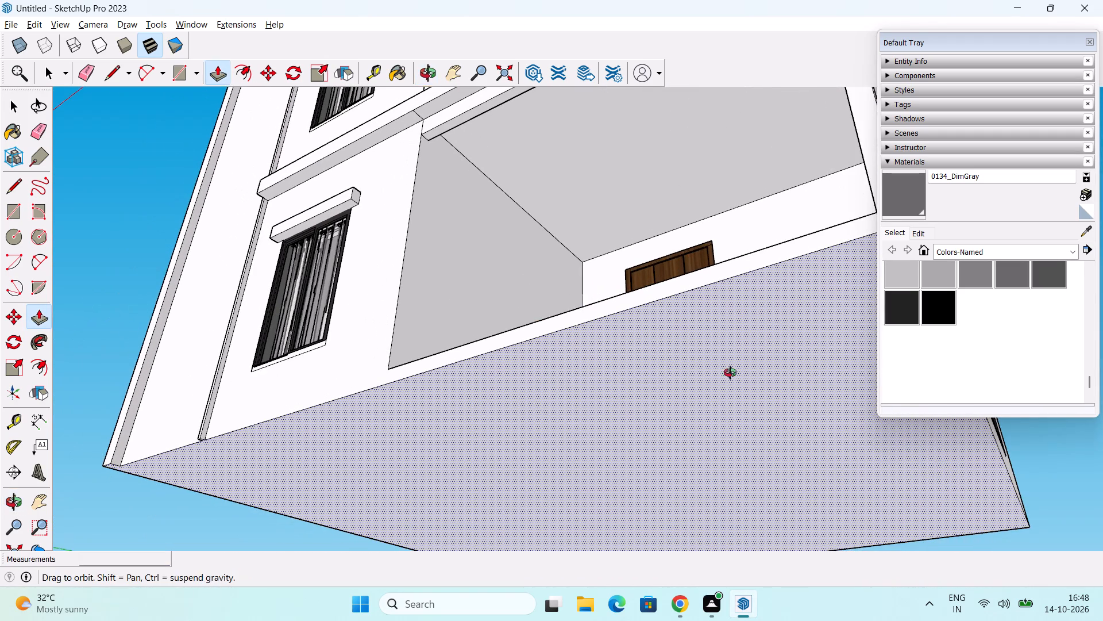
pyautogui.moveTo(730, 373); pyautogui.dragTo(571, 462, button='middle')
pyautogui.scroll(4, 616, 393)
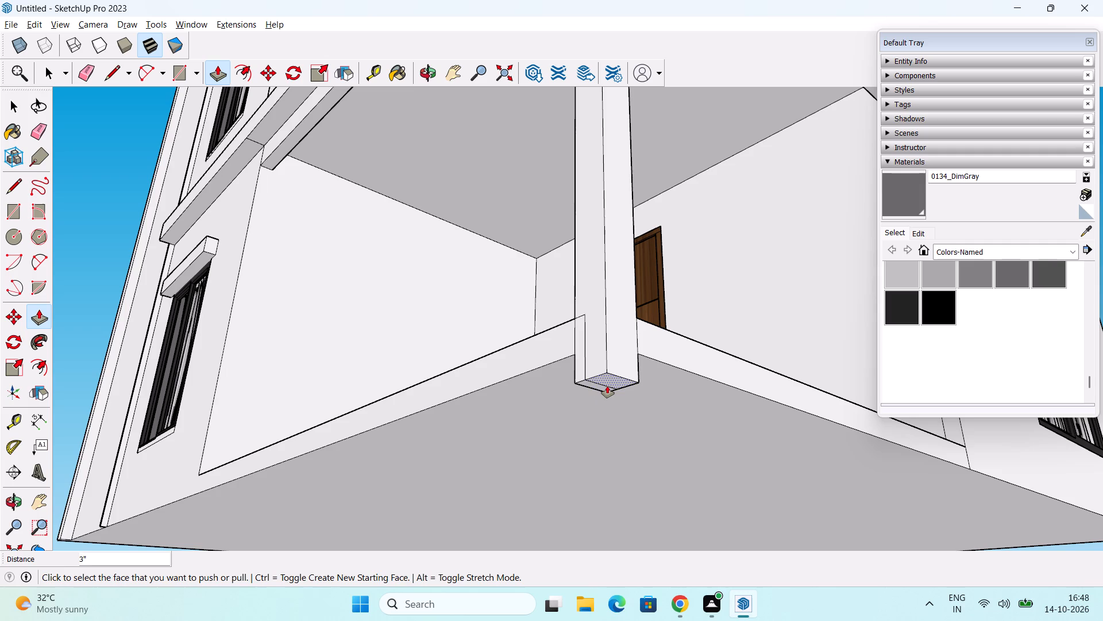
pyautogui.click(607, 386)
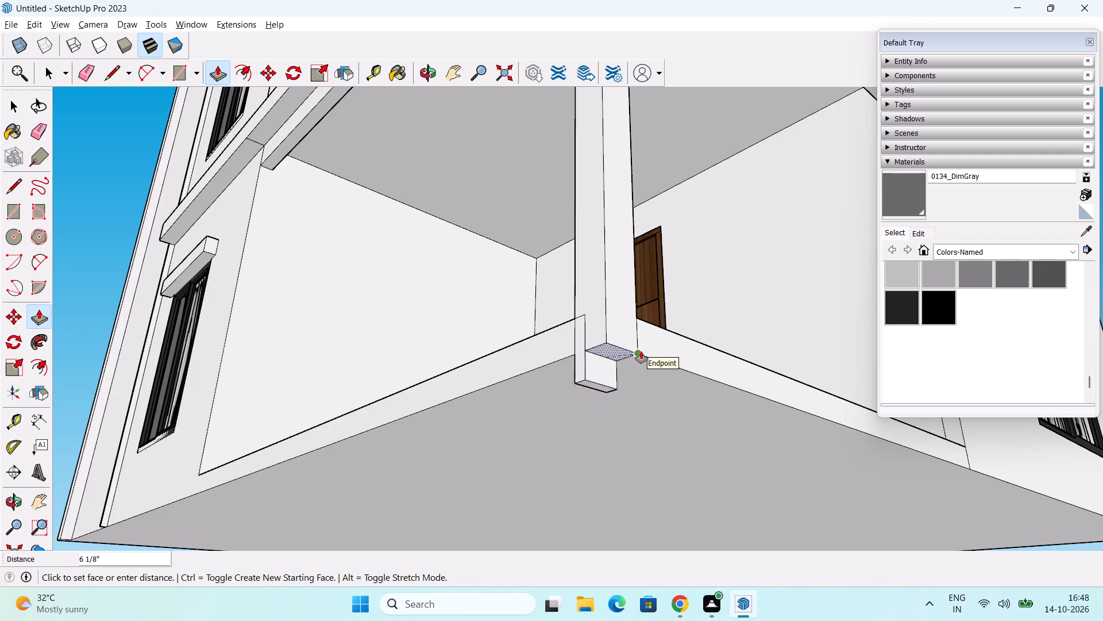
pyautogui.click(641, 351)
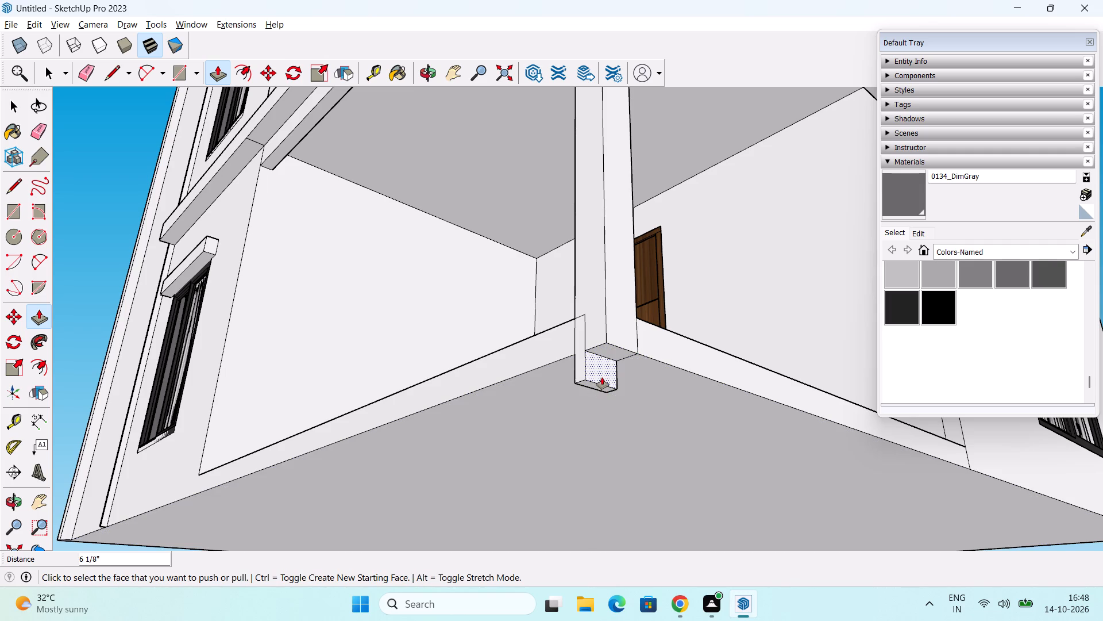
pyautogui.click(602, 371)
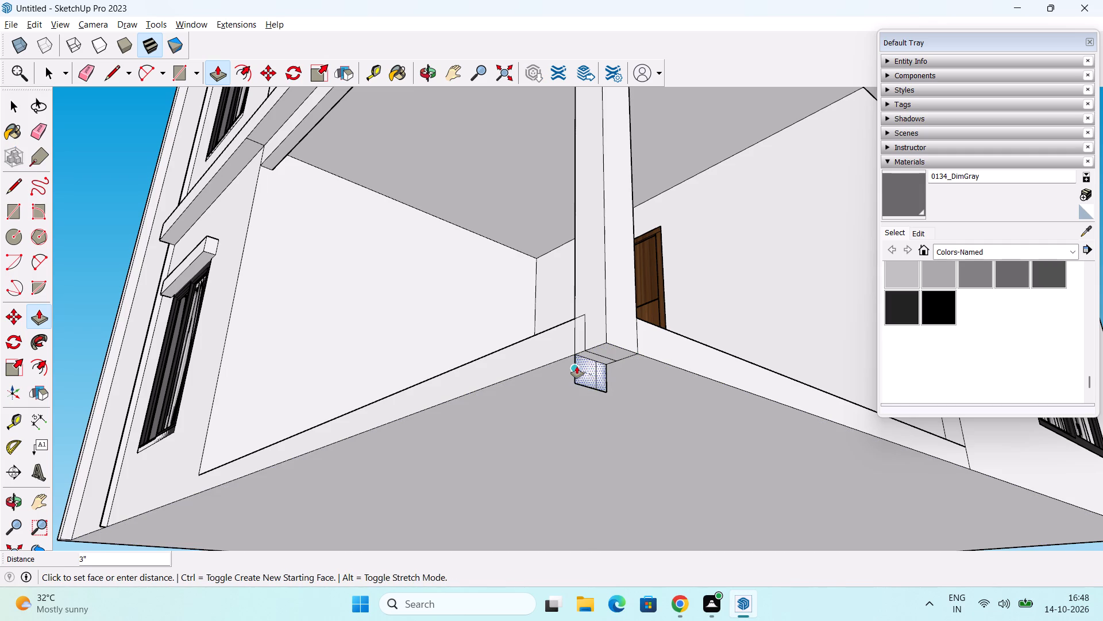
pyautogui.click(577, 366)
# Erase the leftover stub's face and edges hanging below the corner column.
pyautogui.scroll(4, 600, 373)
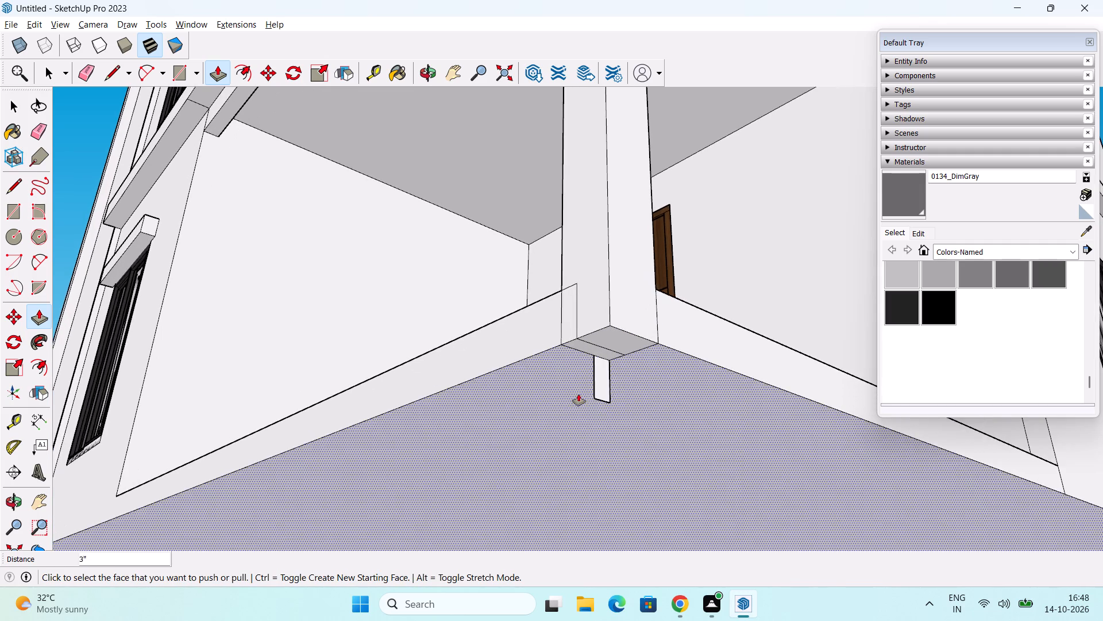
pyautogui.moveTo(585, 390); pyautogui.dragTo(606, 409, button='middle')
pyautogui.press('space')
pyautogui.moveTo(611, 407); pyautogui.dragTo(620, 408, button='middle')
pyautogui.scroll(1, 607, 417)
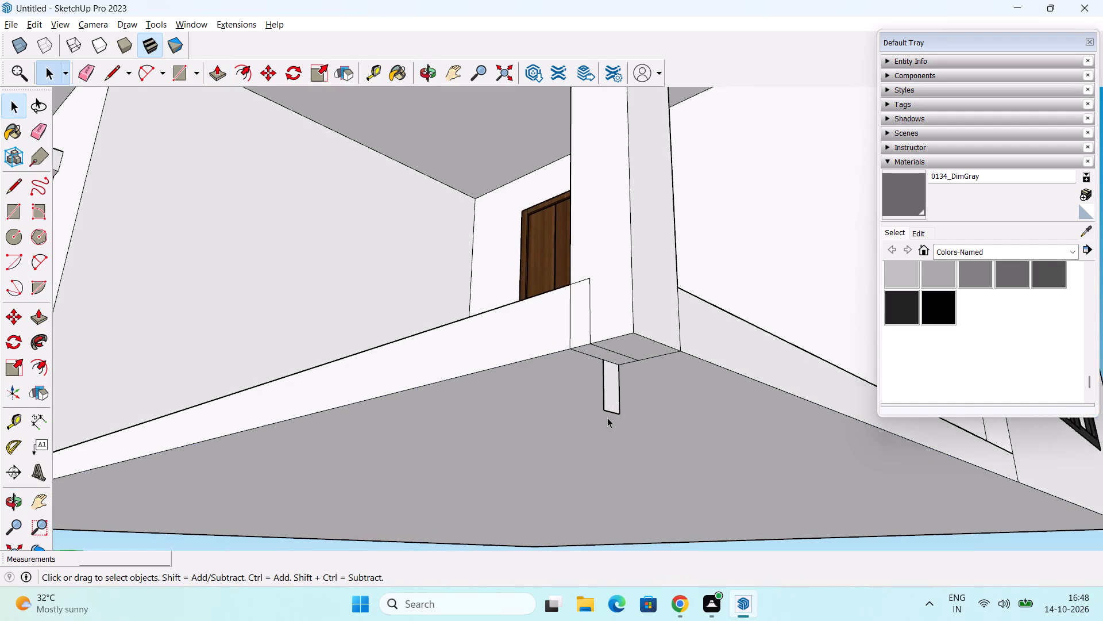
pyautogui.scroll(2, 607, 417)
pyautogui.press('e')
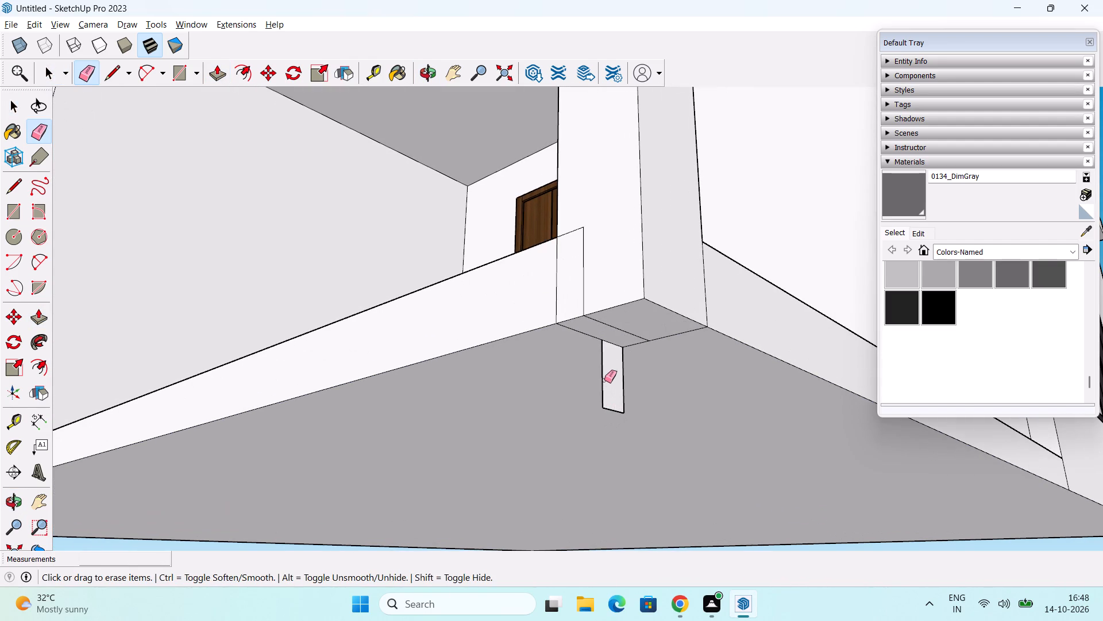
pyautogui.click(604, 380)
pyautogui.click(604, 389)
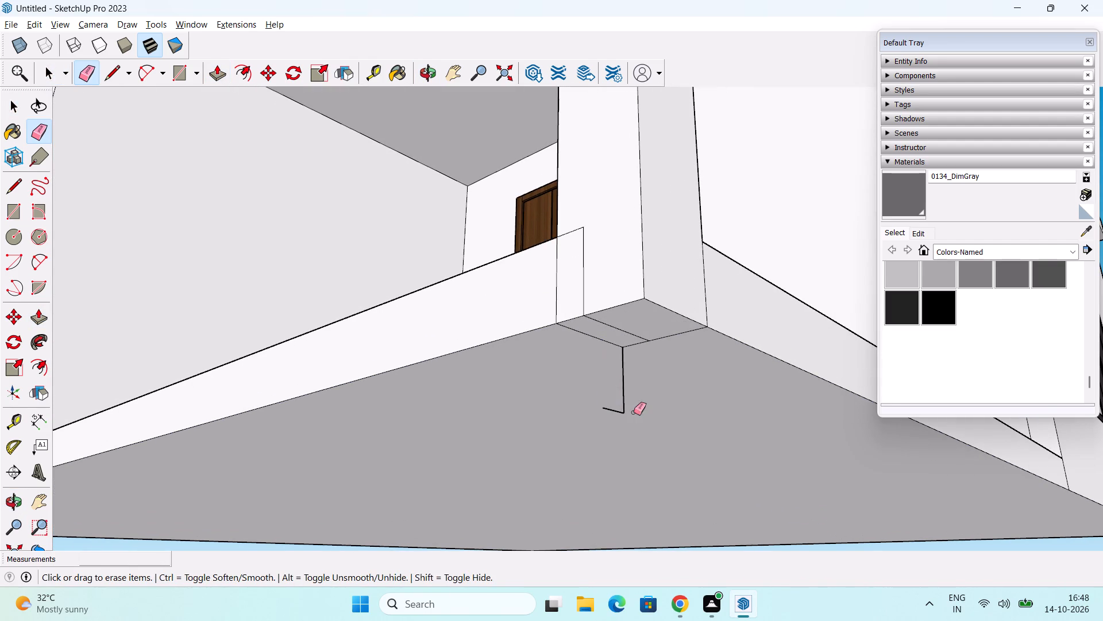
pyautogui.moveTo(634, 412); pyautogui.dragTo(593, 417, button='middle')
pyautogui.scroll(2, 600, 402)
pyautogui.click(599, 385)
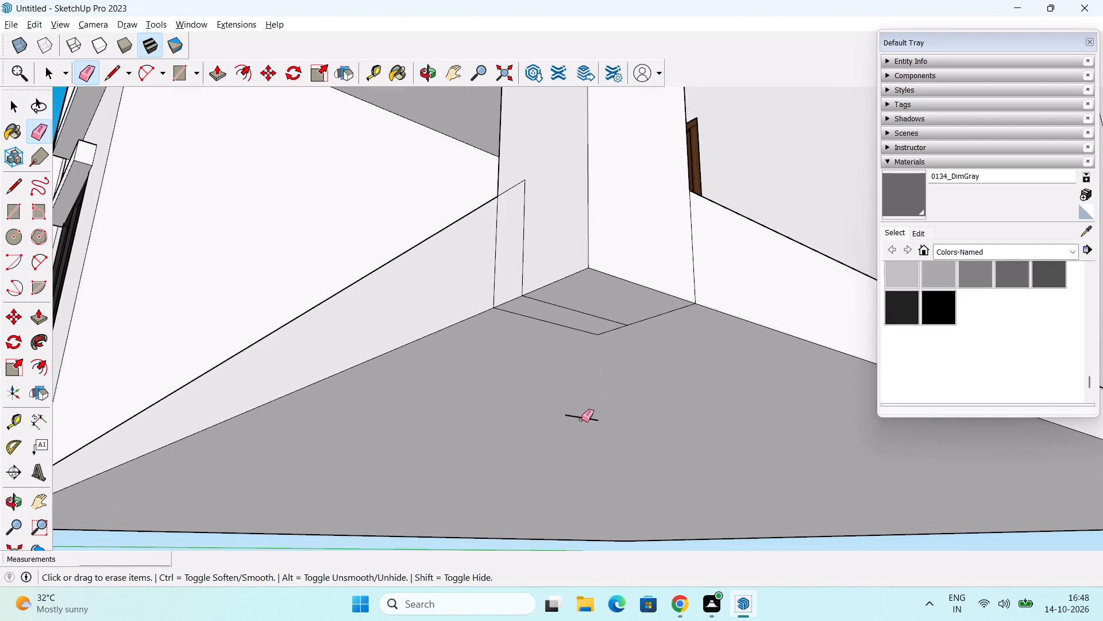
pyautogui.click(581, 419)
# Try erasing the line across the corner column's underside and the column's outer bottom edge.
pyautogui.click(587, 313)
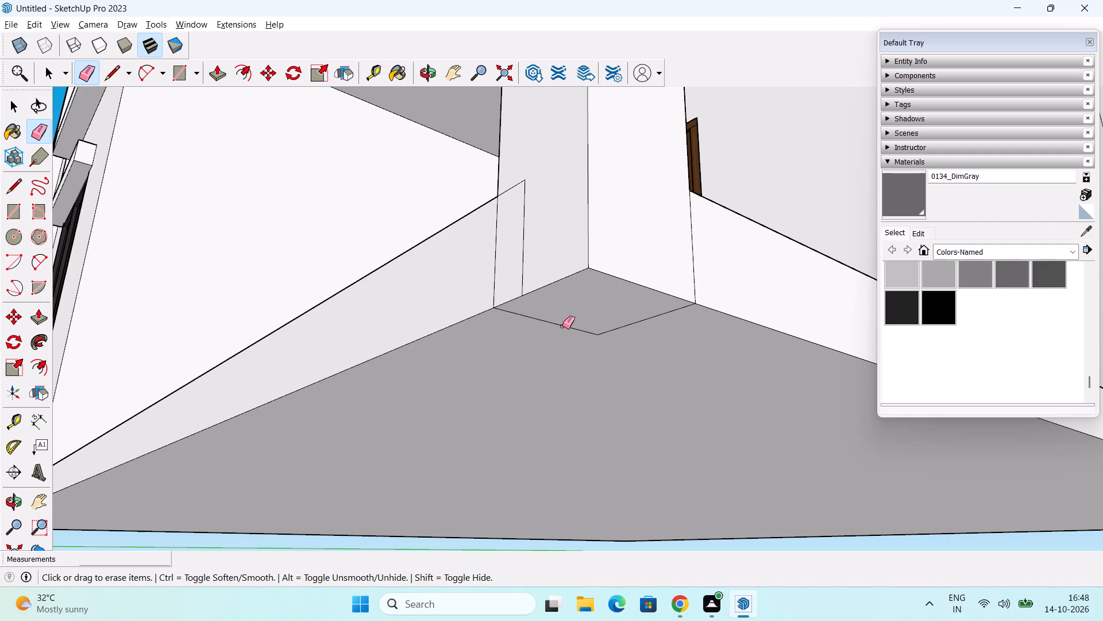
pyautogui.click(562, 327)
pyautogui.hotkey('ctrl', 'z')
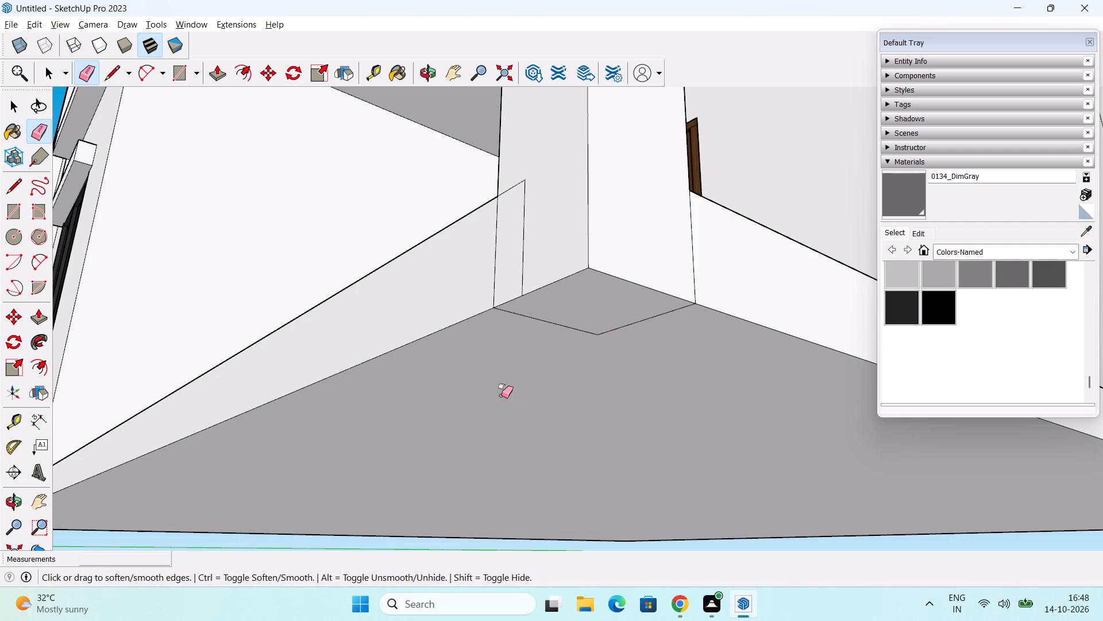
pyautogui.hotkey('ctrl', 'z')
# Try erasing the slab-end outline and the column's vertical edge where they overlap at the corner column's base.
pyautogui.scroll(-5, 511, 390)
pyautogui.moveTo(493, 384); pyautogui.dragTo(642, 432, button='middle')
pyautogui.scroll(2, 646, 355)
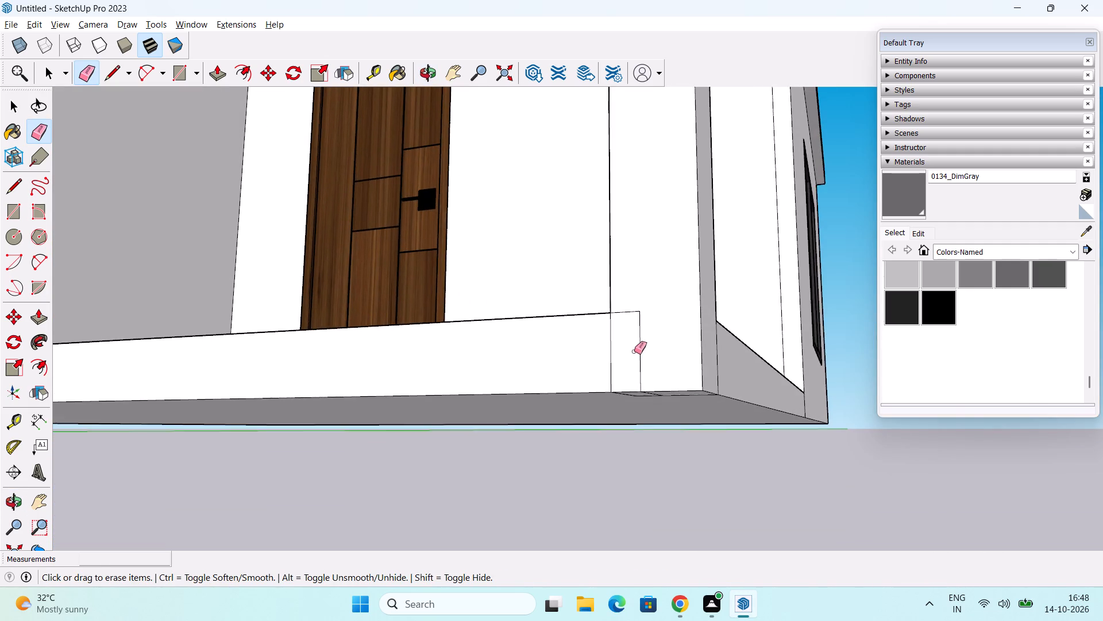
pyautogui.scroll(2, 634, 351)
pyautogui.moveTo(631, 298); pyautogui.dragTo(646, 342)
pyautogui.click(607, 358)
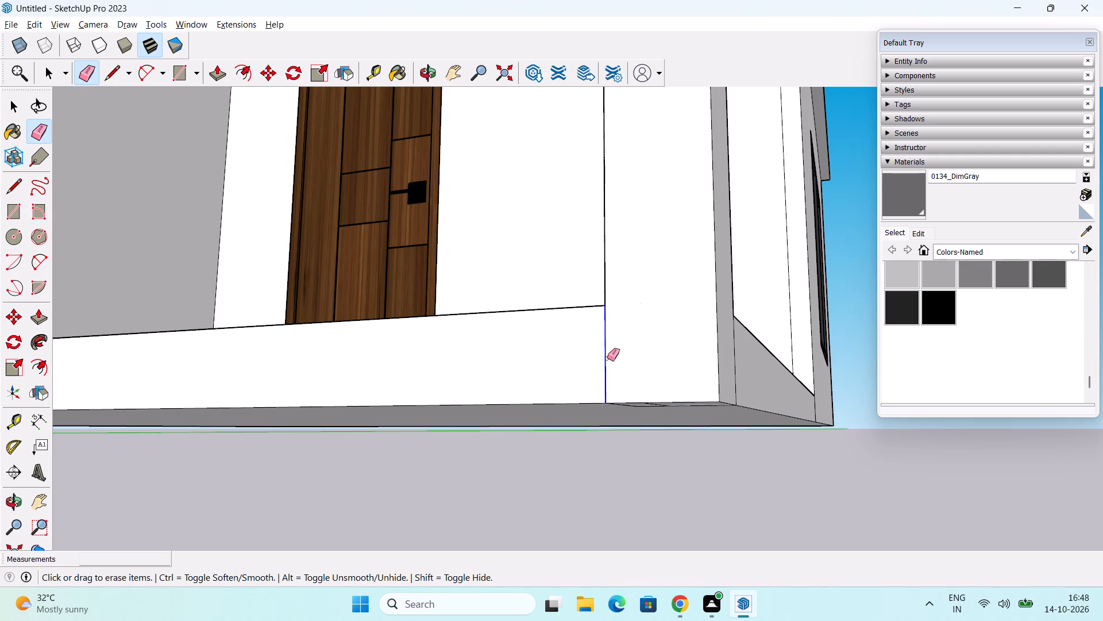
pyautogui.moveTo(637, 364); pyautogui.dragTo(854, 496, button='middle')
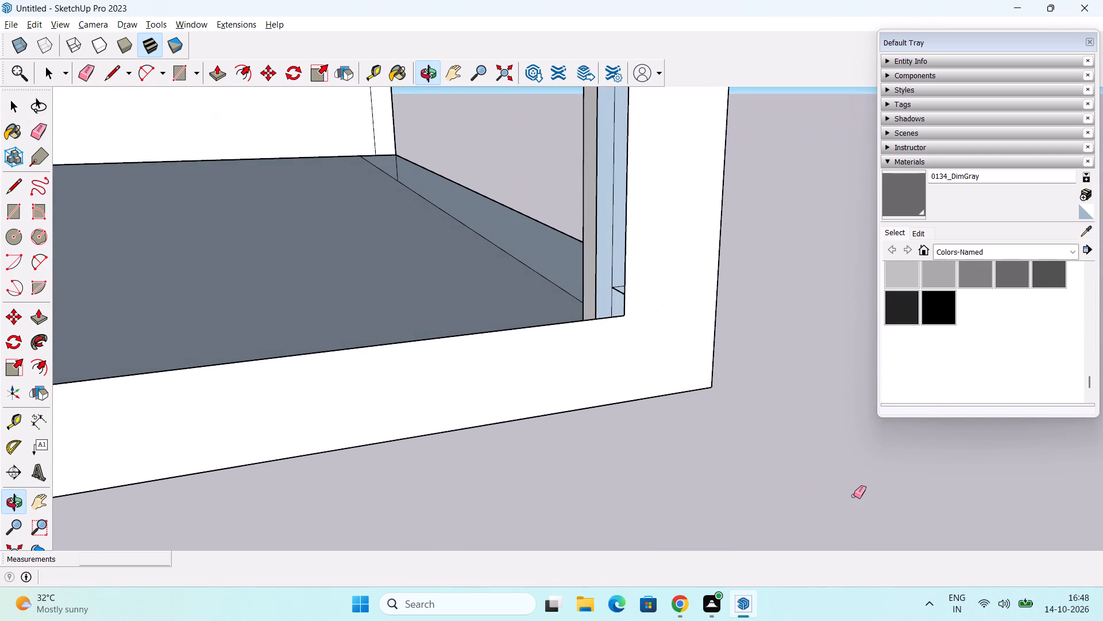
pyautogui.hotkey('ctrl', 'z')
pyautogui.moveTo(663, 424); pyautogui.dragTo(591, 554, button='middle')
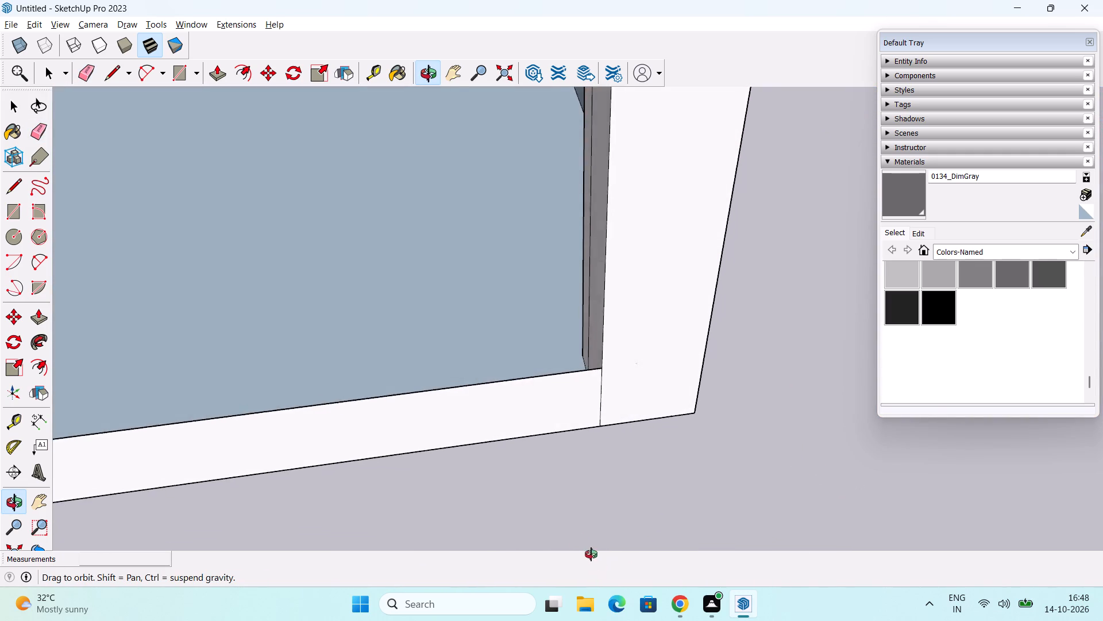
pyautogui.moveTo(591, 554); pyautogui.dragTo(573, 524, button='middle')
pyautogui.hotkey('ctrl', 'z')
# Examine the corner column's base and the porch slab from above and below.
pyautogui.scroll(-2, 599, 457)
pyautogui.moveTo(626, 458); pyautogui.dragTo(727, 440, button='middle')
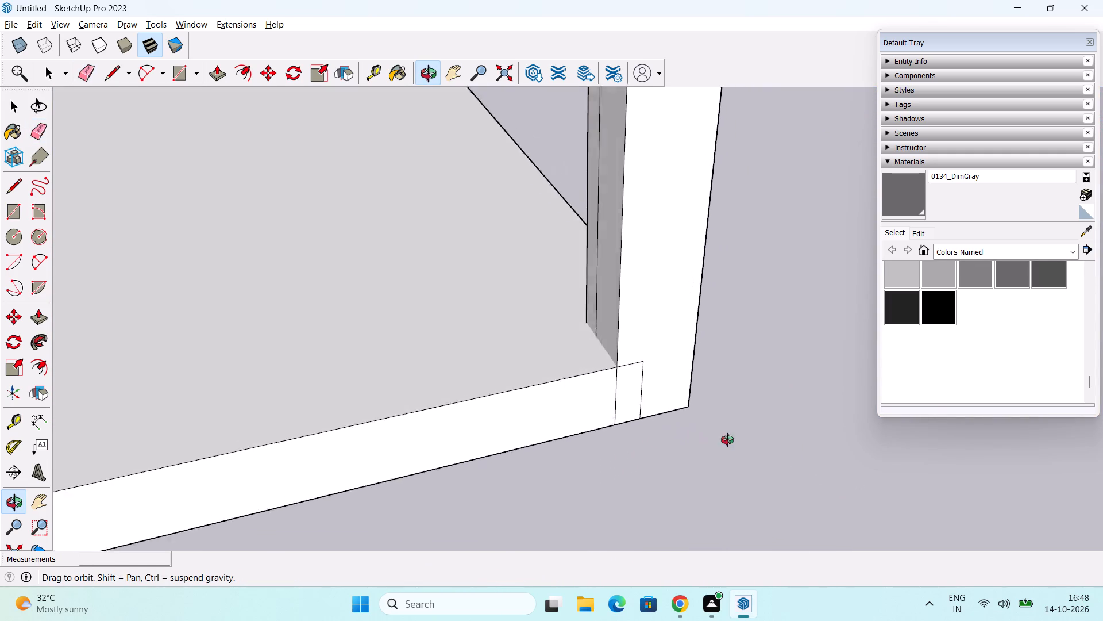
pyautogui.moveTo(727, 440); pyautogui.dragTo(491, 422, button='middle')
pyautogui.scroll(-6, 560, 394)
pyautogui.moveTo(608, 458); pyautogui.dragTo(604, 411, button='middle')
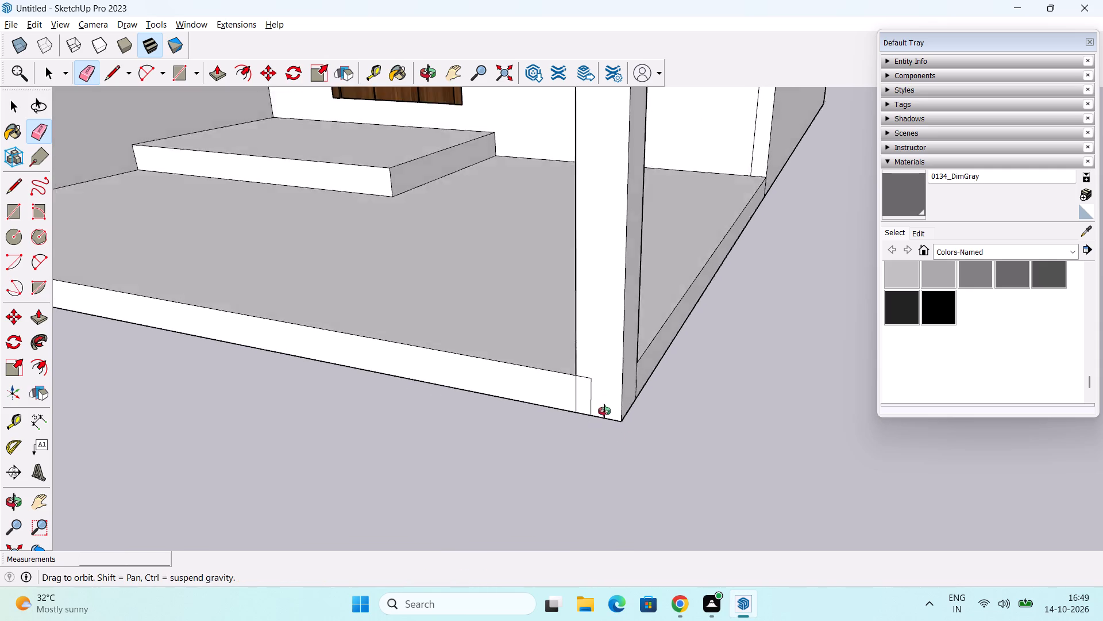
pyautogui.moveTo(604, 411); pyautogui.dragTo(589, 402, button='middle')
pyautogui.press('space')
pyautogui.scroll(-3, 717, 413)
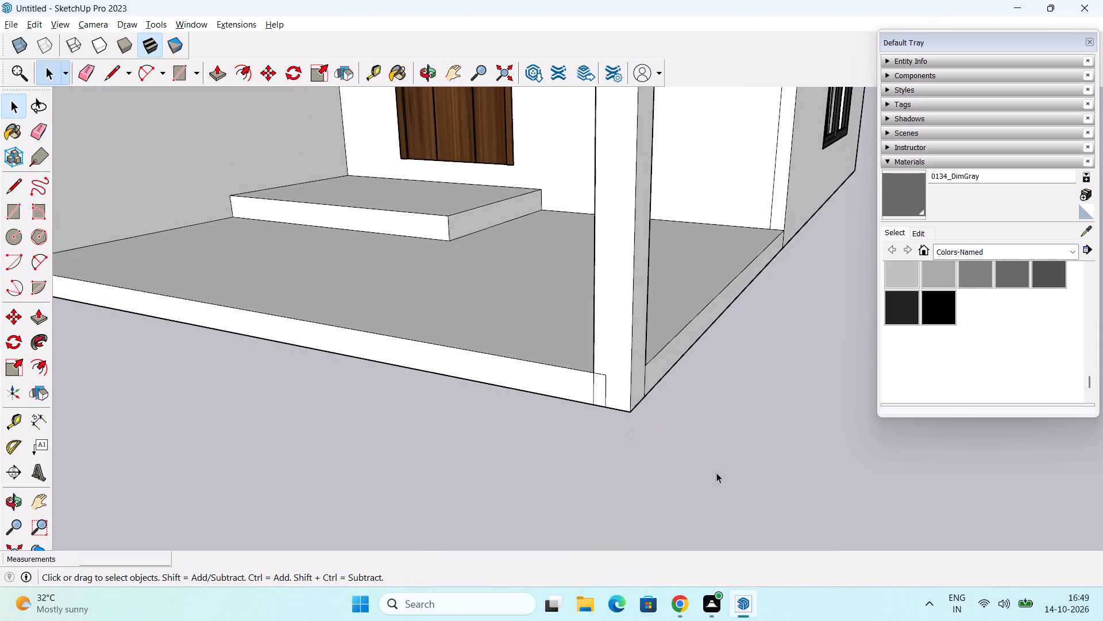
pyautogui.moveTo(709, 487); pyautogui.dragTo(665, 356, button='middle')
pyautogui.scroll(-1, 665, 356)
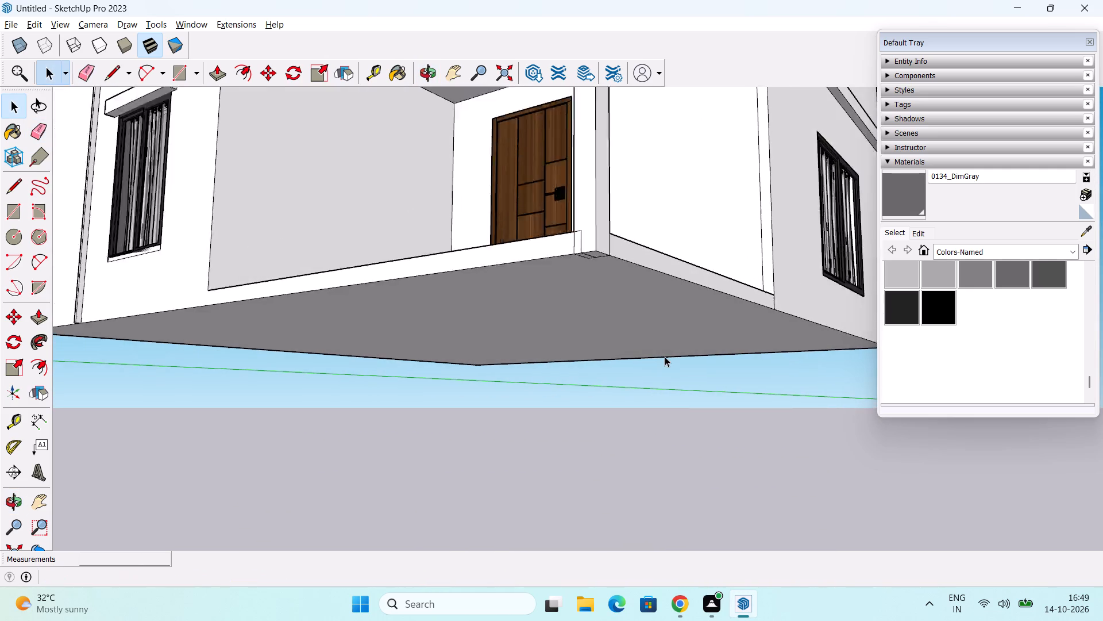
# Examine the whole house from the front corner, checking the porch, entrance platform and corner column in context.
pyautogui.scroll(-1, 665, 356)
pyautogui.moveTo(623, 358); pyautogui.dragTo(696, 521, button='middle')
pyautogui.scroll(-3, 713, 424)
pyautogui.moveTo(724, 428); pyautogui.dragTo(734, 428, button='middle')
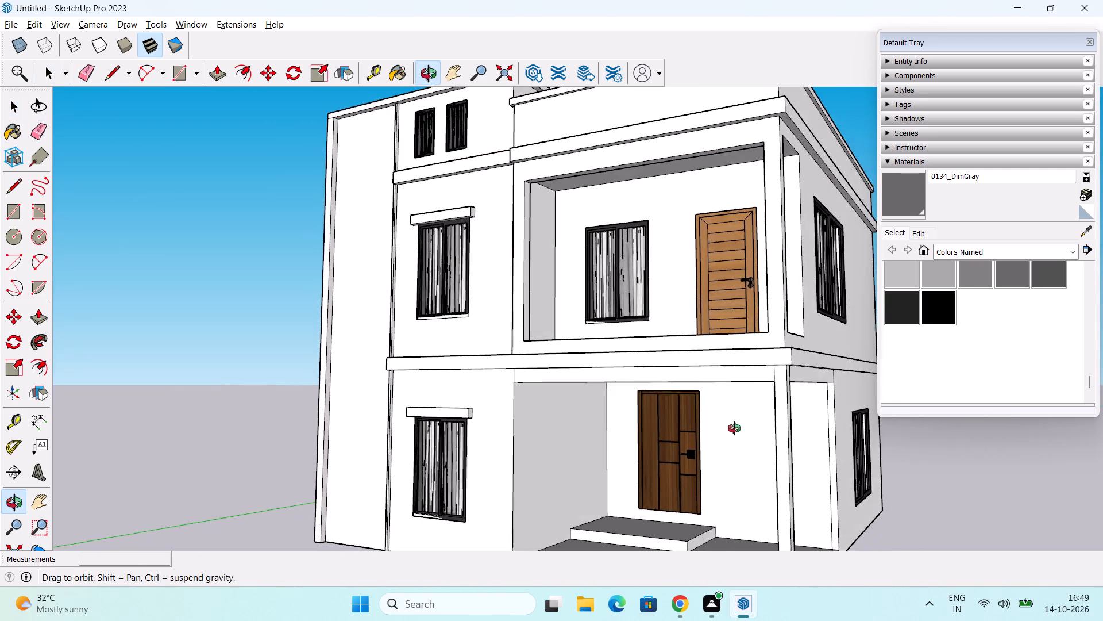
pyautogui.moveTo(734, 428); pyautogui.dragTo(718, 420, button='middle')
pyautogui.scroll(-2, 717, 415)
pyautogui.moveTo(719, 415); pyautogui.dragTo(757, 492, button='middle')
pyautogui.keyDown('shift'); pyautogui.moveTo(751, 463); pyautogui.dragTo(647, 401, button='middle'); pyautogui.keyUp('shift')
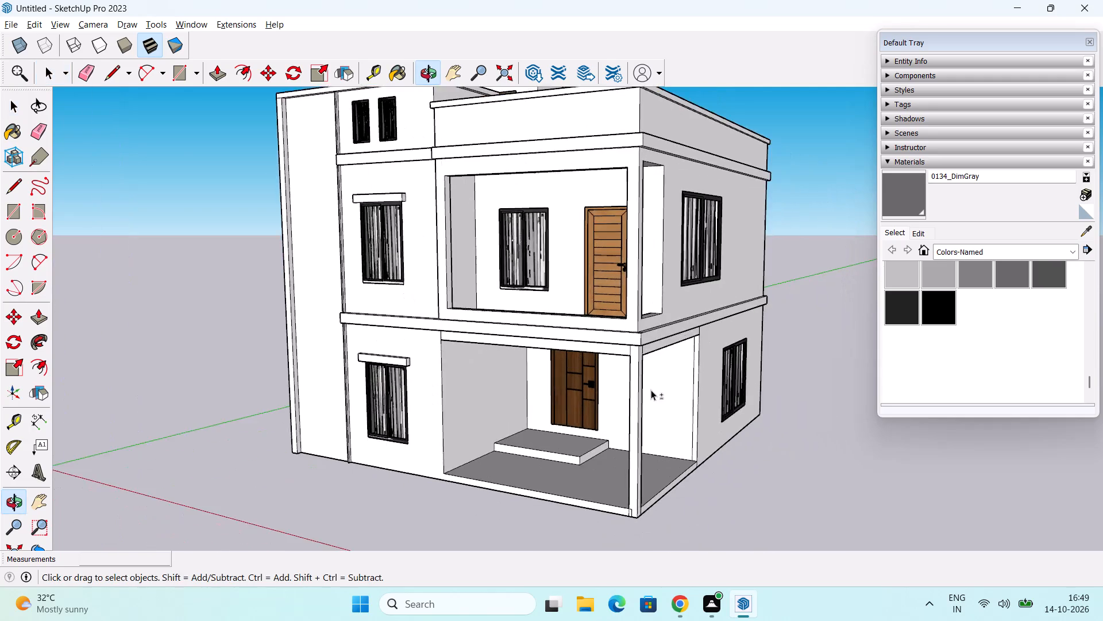
pyautogui.scroll(-2, 660, 384)
pyautogui.moveTo(653, 416); pyautogui.dragTo(658, 426, button='middle')
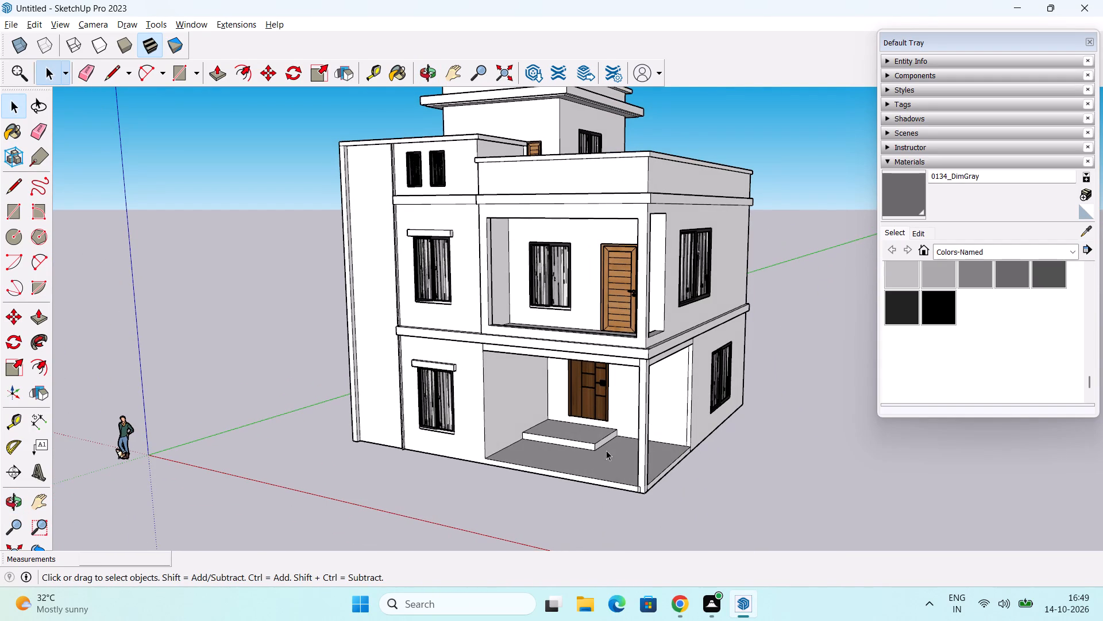
pyautogui.moveTo(481, 496); pyautogui.dragTo(469, 486, button='middle')
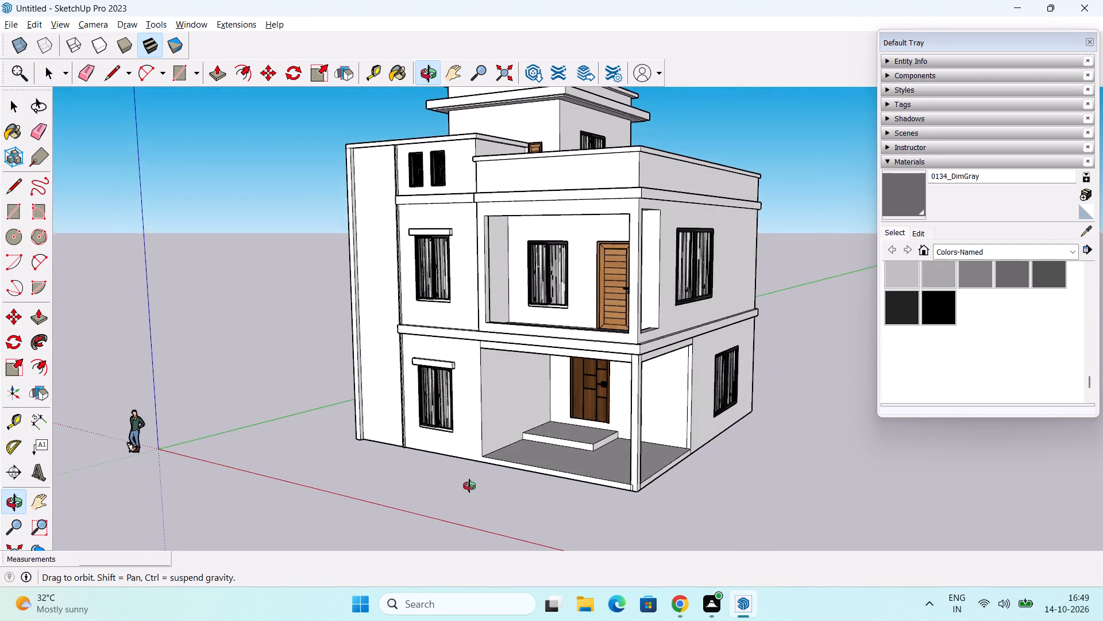
pyautogui.moveTo(469, 486); pyautogui.dragTo(469, 499, button='middle')
pyautogui.scroll(2, 531, 461)
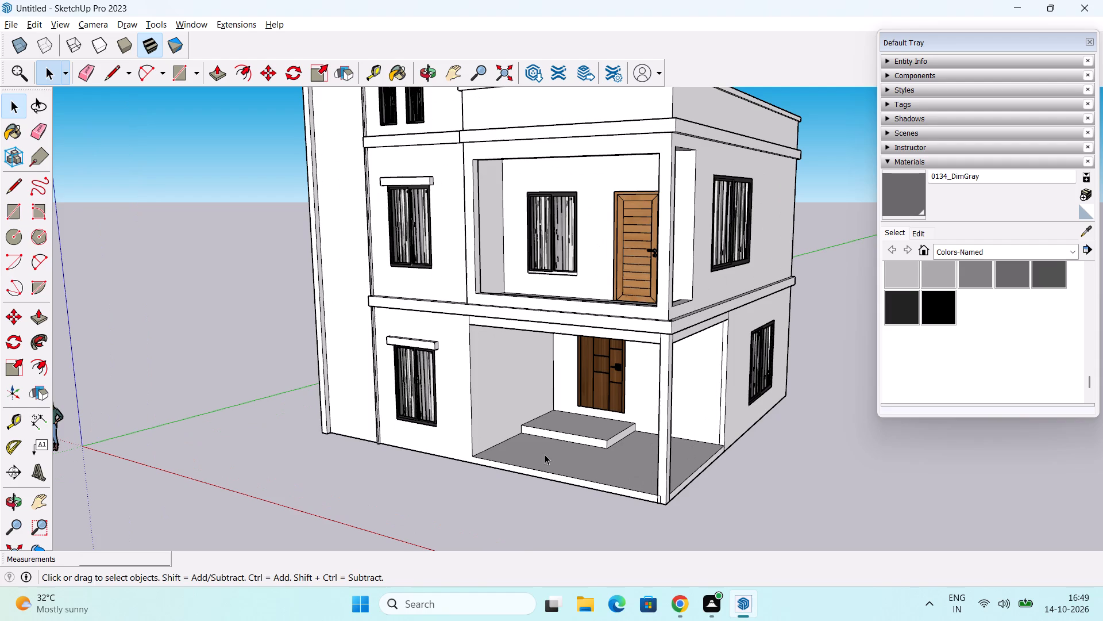
# Push the front face of the porch's entrance platform back toward the door wall by about 1' 10 11/16".
pyautogui.moveTo(545, 454); pyautogui.dragTo(543, 465, button='middle')
pyautogui.press('p')
pyautogui.scroll(8, 546, 459)
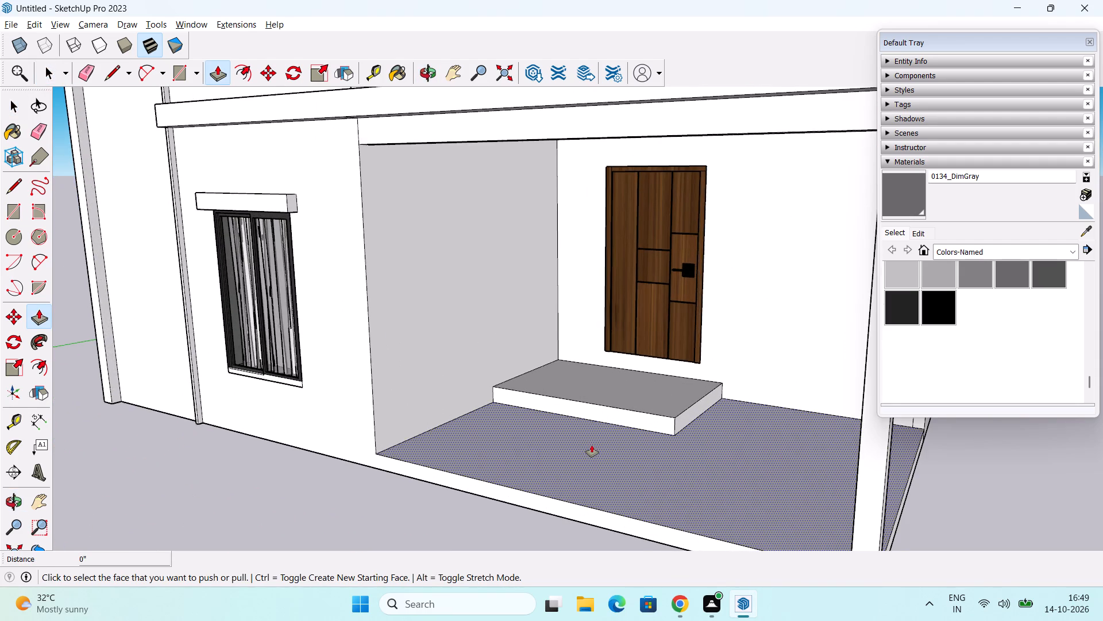
pyautogui.moveTo(592, 445); pyautogui.dragTo(547, 463, button='middle')
pyautogui.click(622, 418)
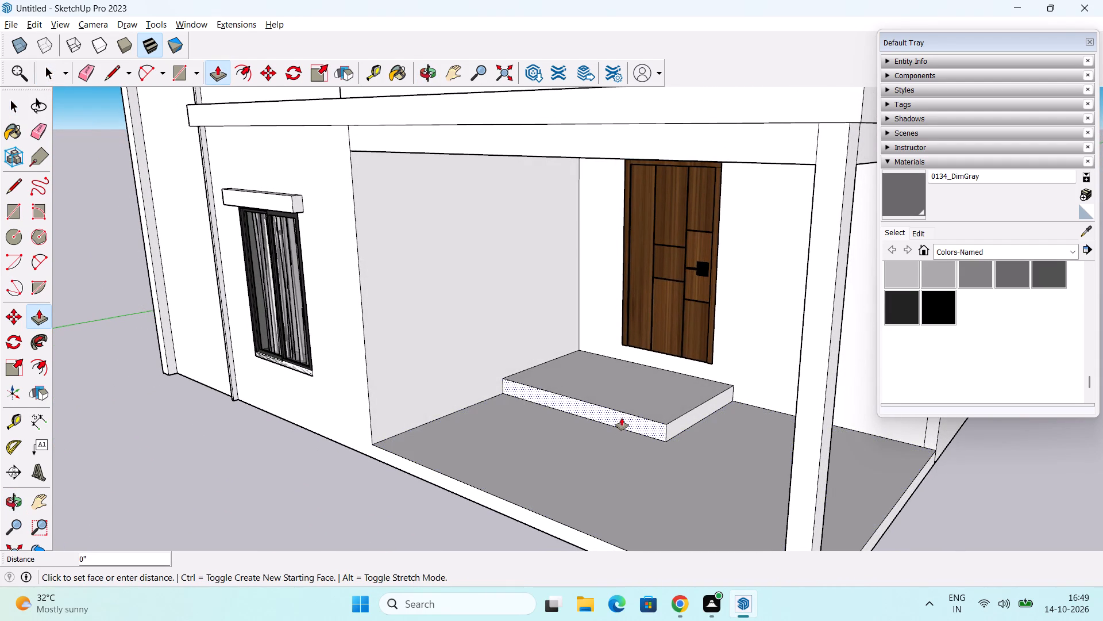
pyautogui.click(647, 412)
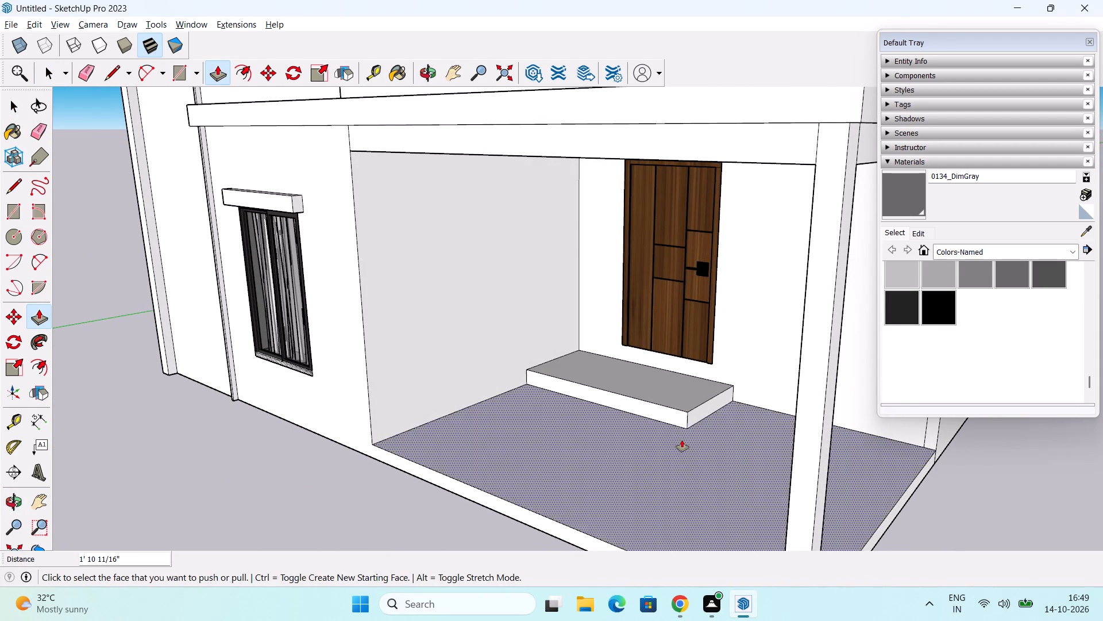
pyautogui.moveTo(655, 440); pyautogui.dragTo(615, 401, button='middle')
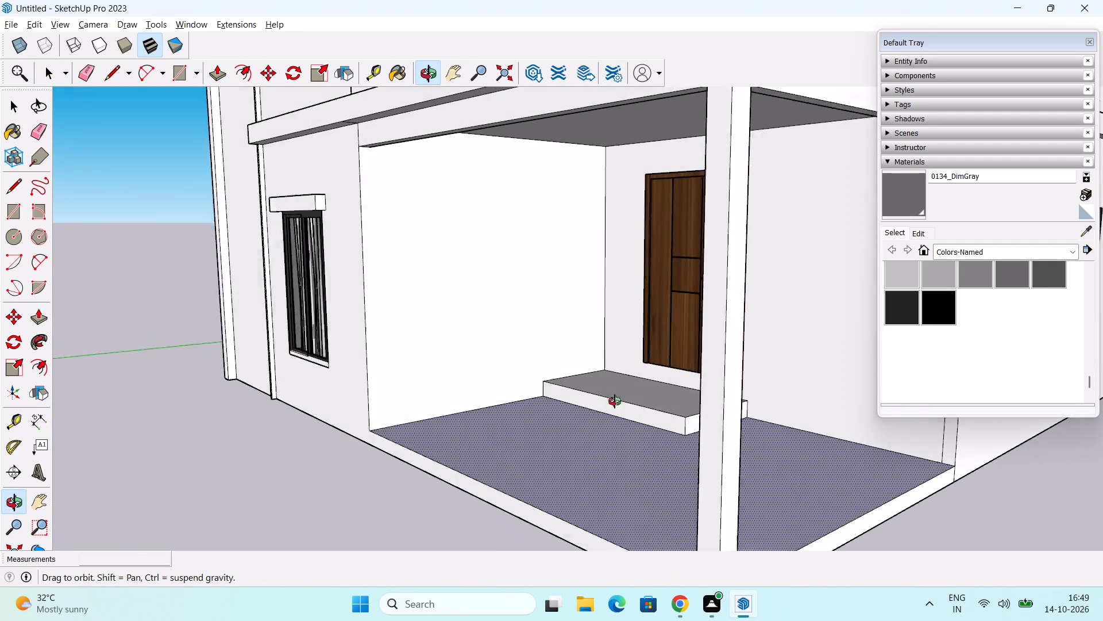
pyautogui.moveTo(615, 401); pyautogui.dragTo(588, 396, button='middle')
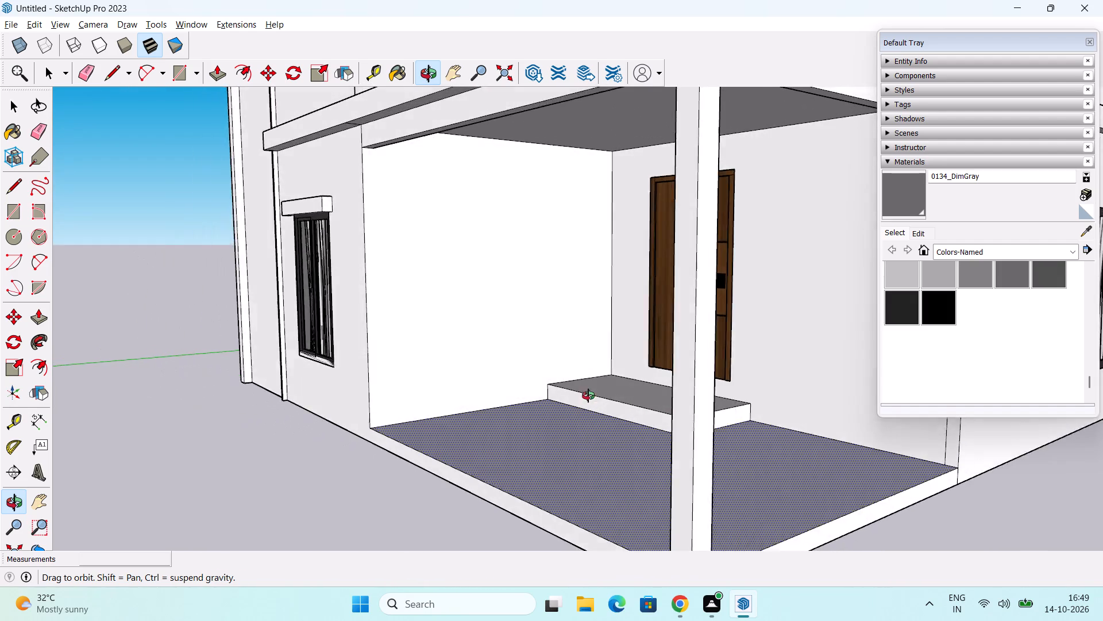
pyautogui.moveTo(588, 396); pyautogui.dragTo(562, 405, button='middle')
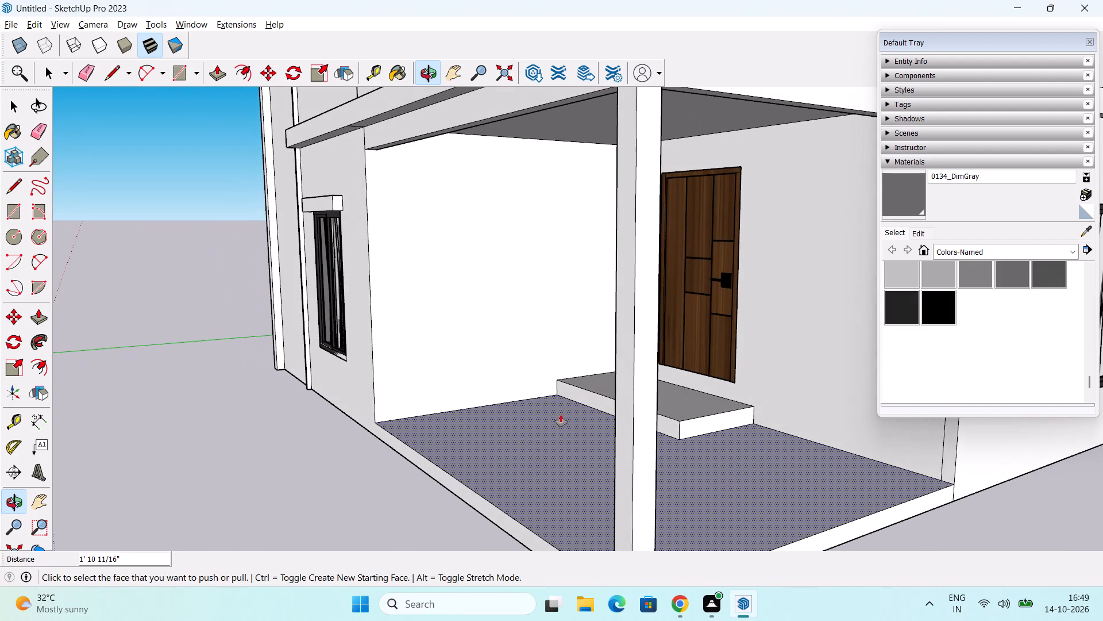
pyautogui.moveTo(565, 420); pyautogui.dragTo(557, 425, button='middle')
pyautogui.middleClick(560, 425)
pyautogui.press('space')
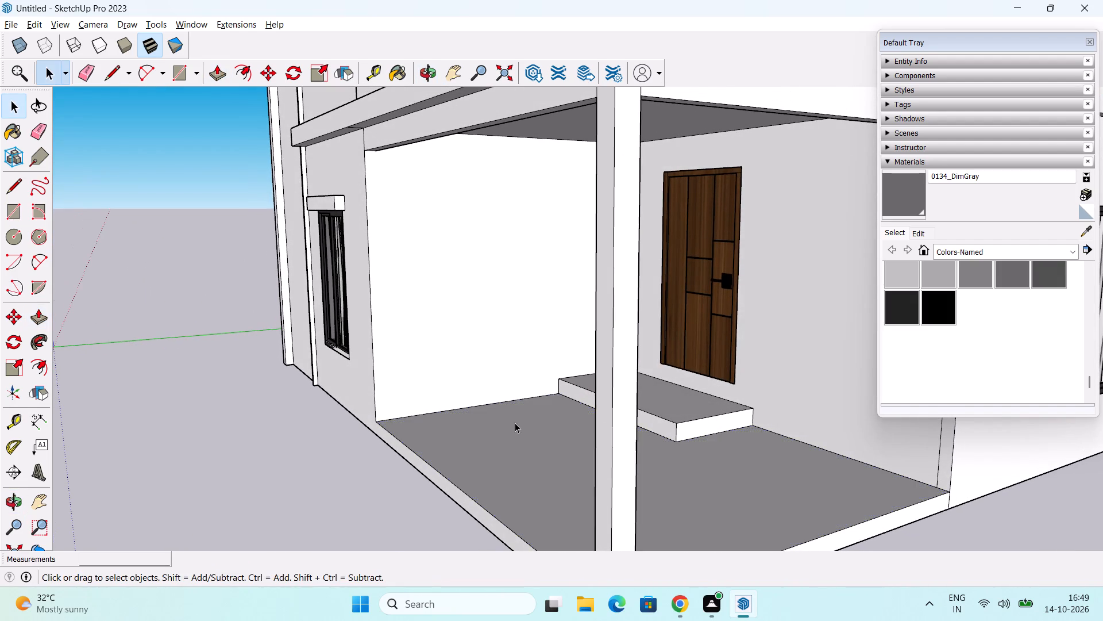
# Draw a vertical line from floor to ceiling on the porch's inner side wall, dividing the wall face in two.
pyautogui.moveTo(516, 422); pyautogui.dragTo(550, 421, button='middle')
pyautogui.press('l')
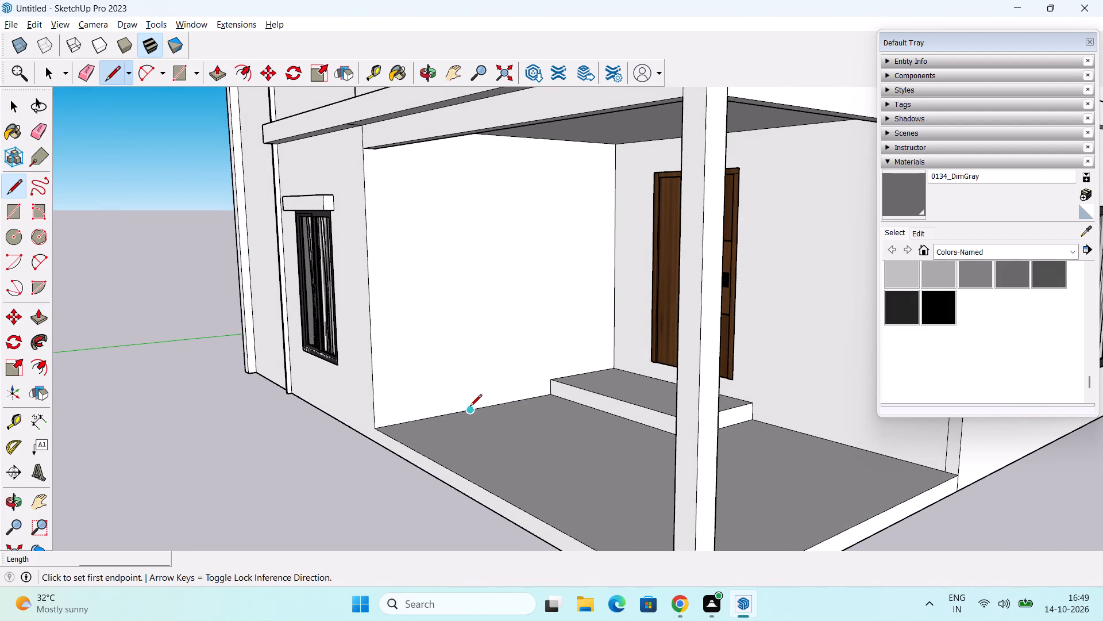
pyautogui.click(472, 408)
pyautogui.moveTo(472, 329); pyautogui.dragTo(407, 318, button='middle')
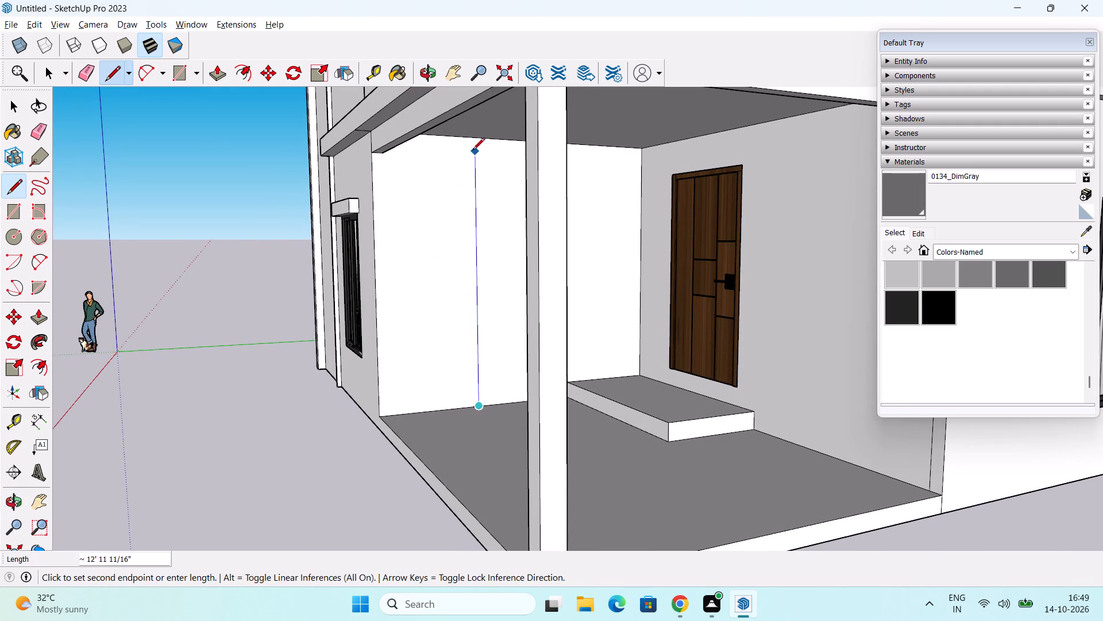
pyautogui.click(477, 140)
pyautogui.moveTo(486, 275); pyautogui.dragTo(507, 282, button='middle')
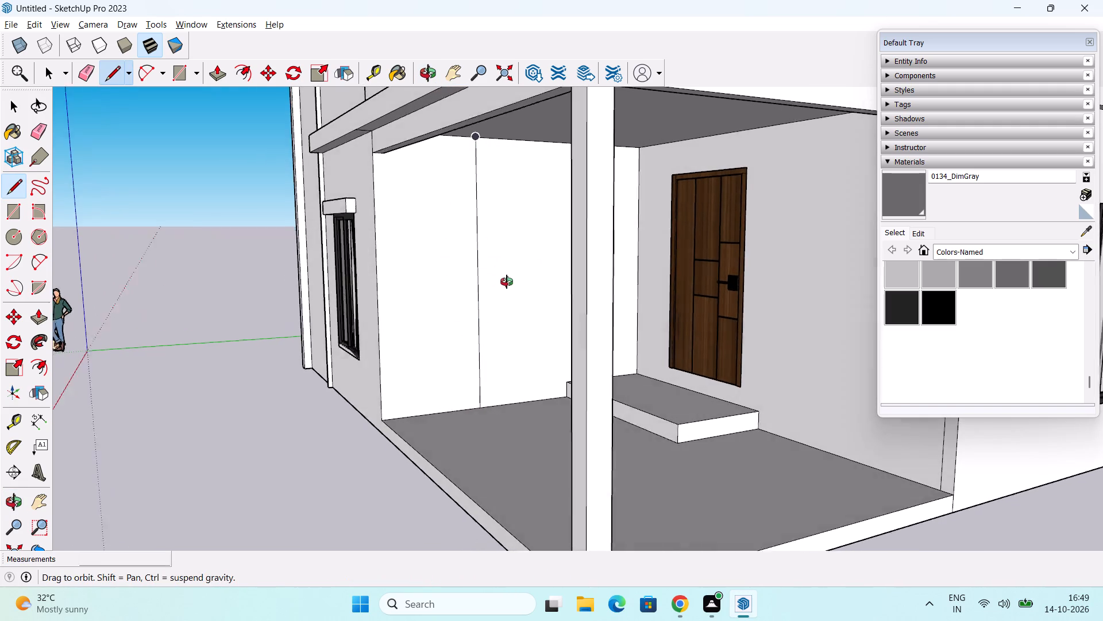
pyautogui.moveTo(507, 282); pyautogui.dragTo(519, 296, button='middle')
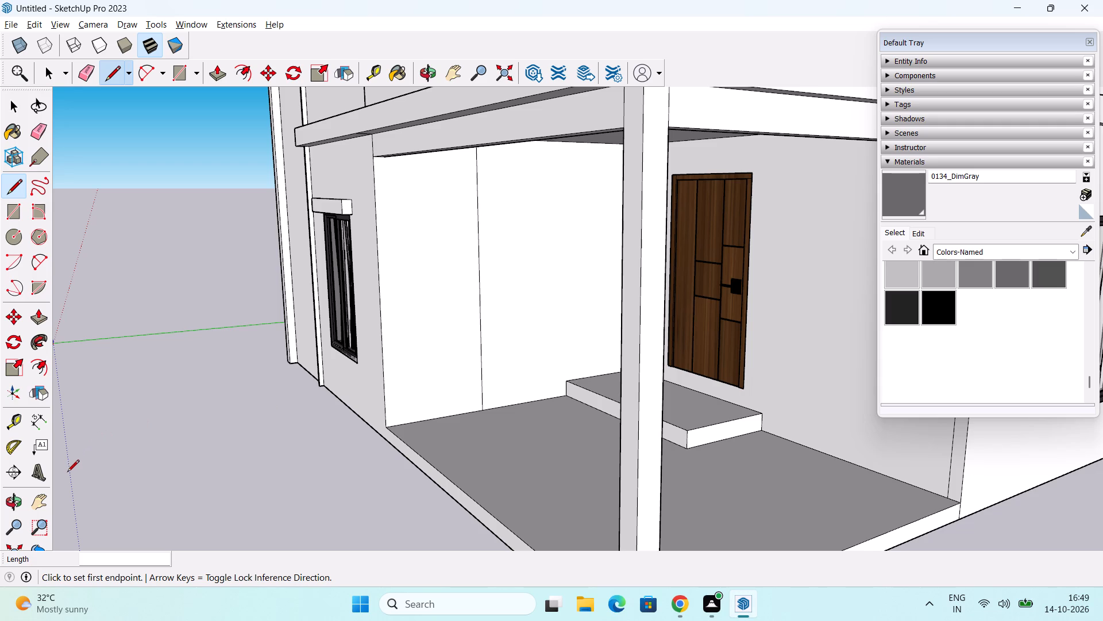
pyautogui.press('space')
# Examine the divided porch side wall, the platform and the porch slab from several angles.
pyautogui.scroll(-2, 165, 438)
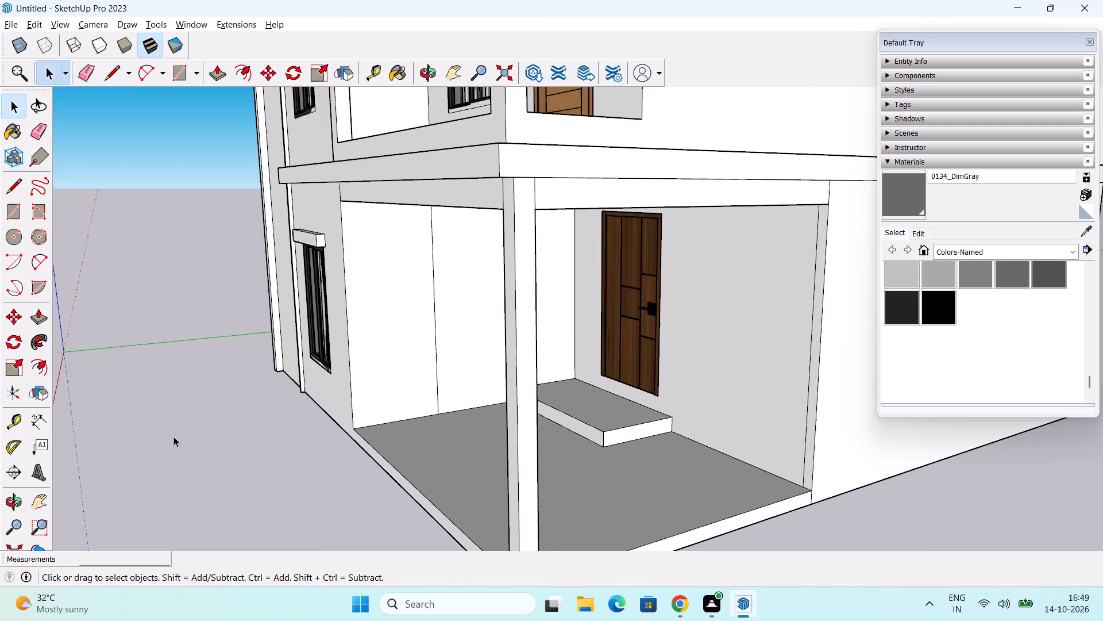
pyautogui.moveTo(202, 416); pyautogui.dragTo(224, 469, button='middle')
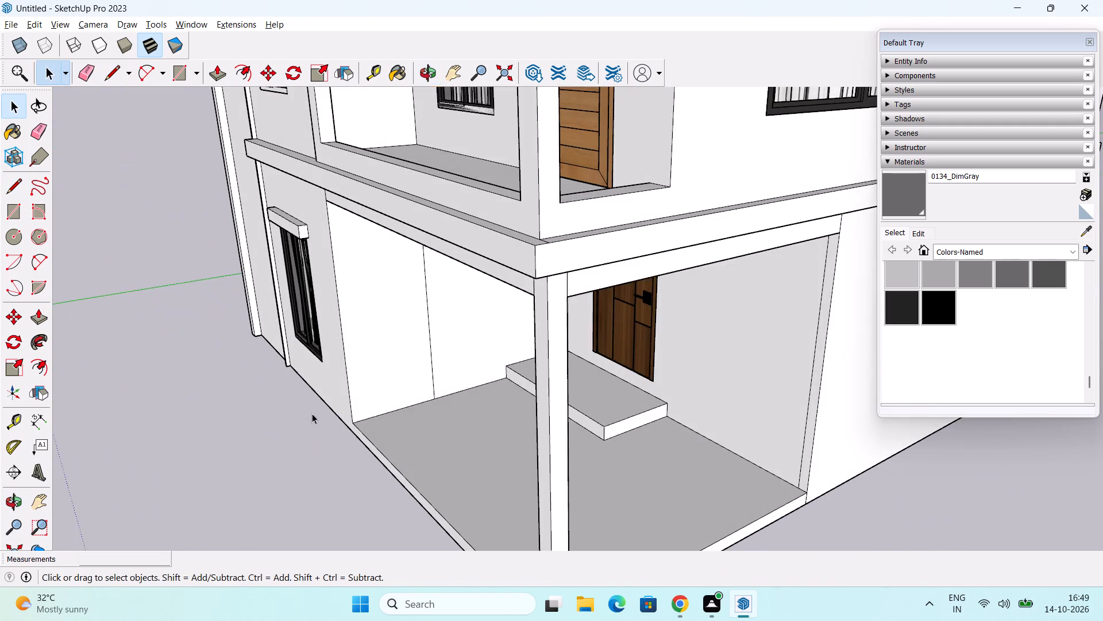
pyautogui.scroll(2, 316, 398)
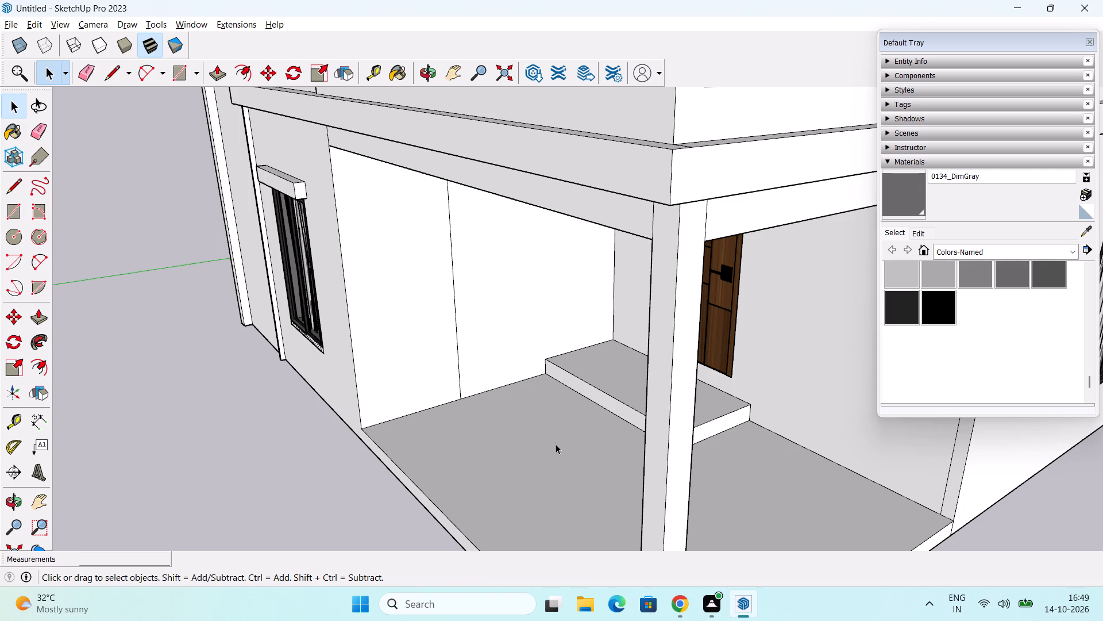
pyautogui.keyDown('shift'); pyautogui.moveTo(547, 448); pyautogui.dragTo(599, 342, button='middle'); pyautogui.keyUp('shift')
pyautogui.scroll(-3, 601, 338)
pyautogui.scroll(-2, 562, 392)
pyautogui.moveTo(560, 403); pyautogui.dragTo(601, 381, button='middle')
pyautogui.moveTo(545, 389); pyautogui.dragTo(653, 372, button='middle')
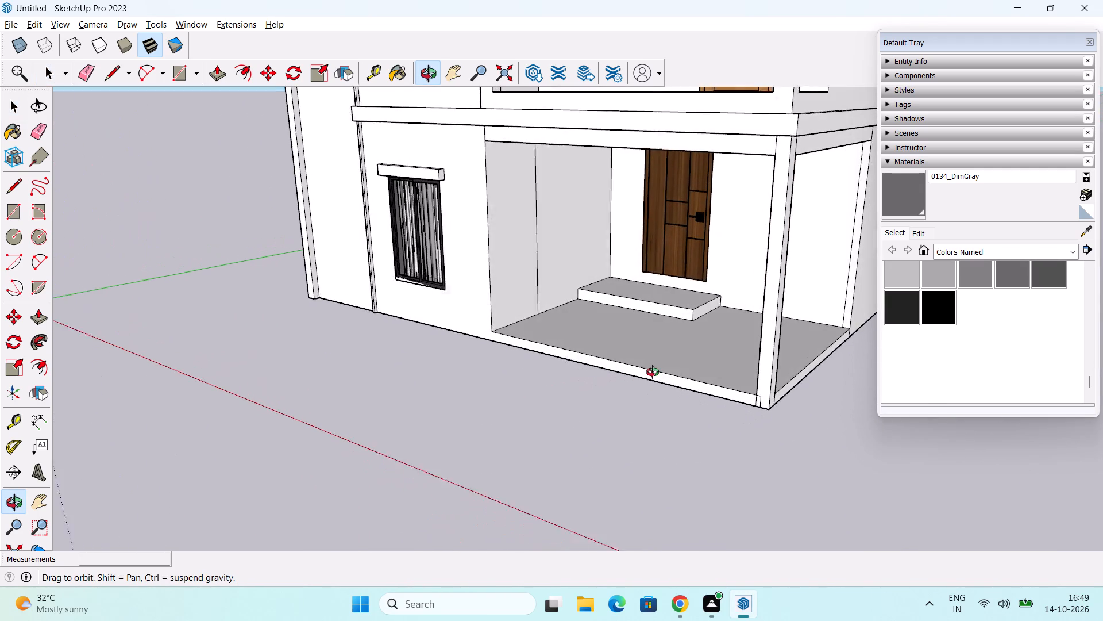
pyautogui.moveTo(653, 372); pyautogui.dragTo(656, 372, button='middle')
pyautogui.moveTo(479, 408); pyautogui.dragTo(588, 382, button='middle')
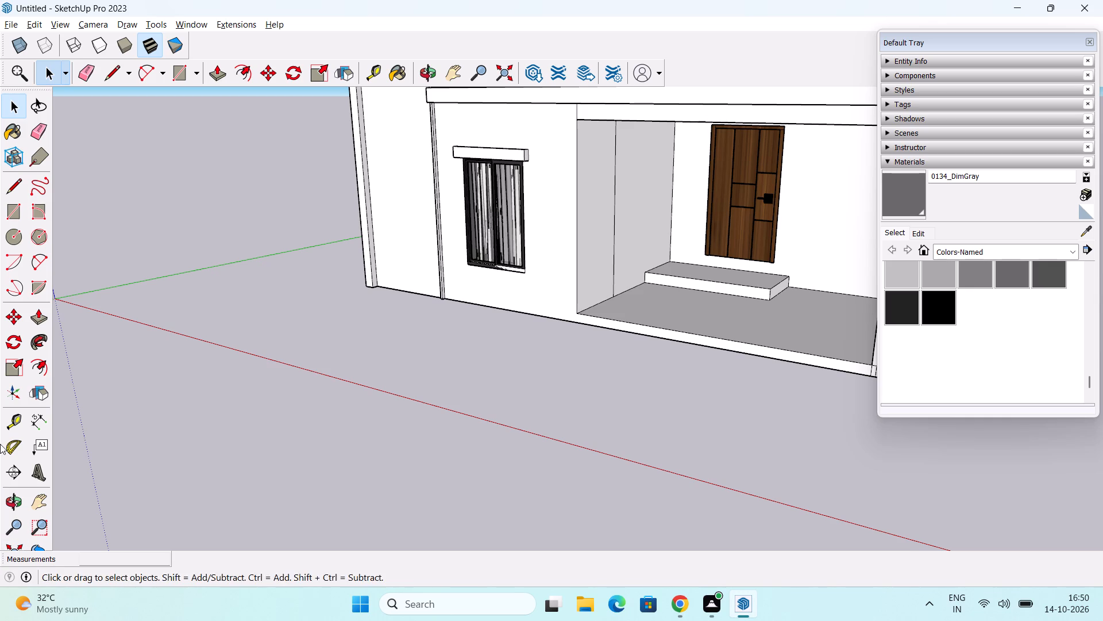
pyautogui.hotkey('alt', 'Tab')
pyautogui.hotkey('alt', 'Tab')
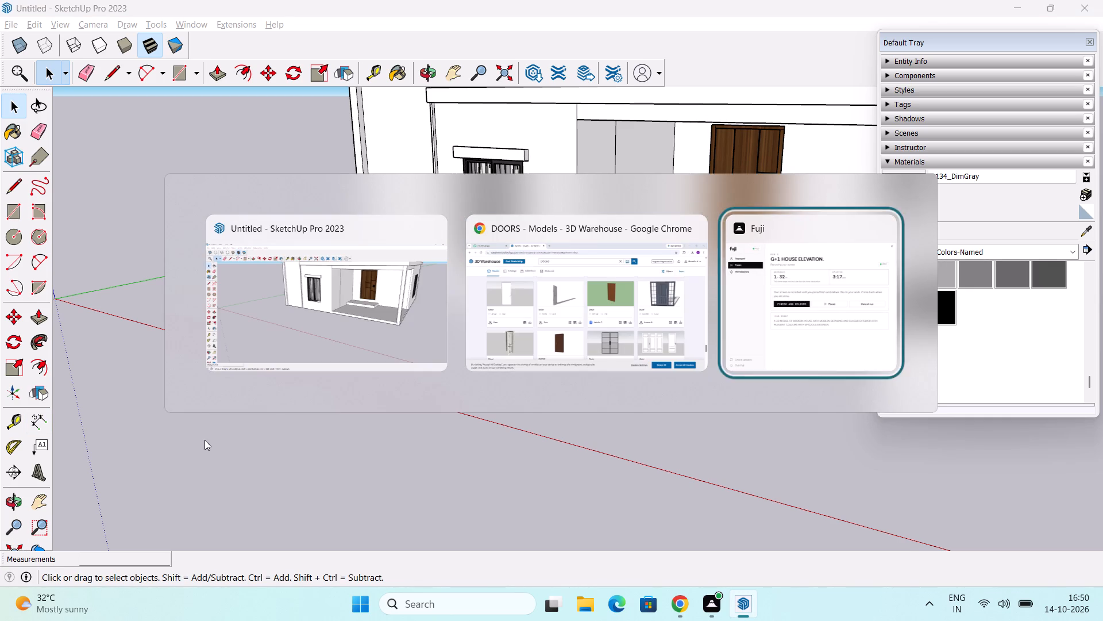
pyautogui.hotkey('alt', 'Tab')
# Examine the complete house exterior from the front corner, comparing the porch, balcony, windows and roof levels.
pyautogui.scroll(-1, 226, 443)
pyautogui.moveTo(226, 451); pyautogui.dragTo(270, 411, button='middle')
pyautogui.keyDown('shift'); pyautogui.moveTo(313, 408); pyautogui.dragTo(268, 481, button='middle'); pyautogui.keyUp('shift')
pyautogui.scroll(-3, 365, 413)
pyautogui.moveTo(371, 413); pyautogui.dragTo(337, 455, button='middle')
pyautogui.moveTo(392, 435); pyautogui.dragTo(407, 409, button='middle')
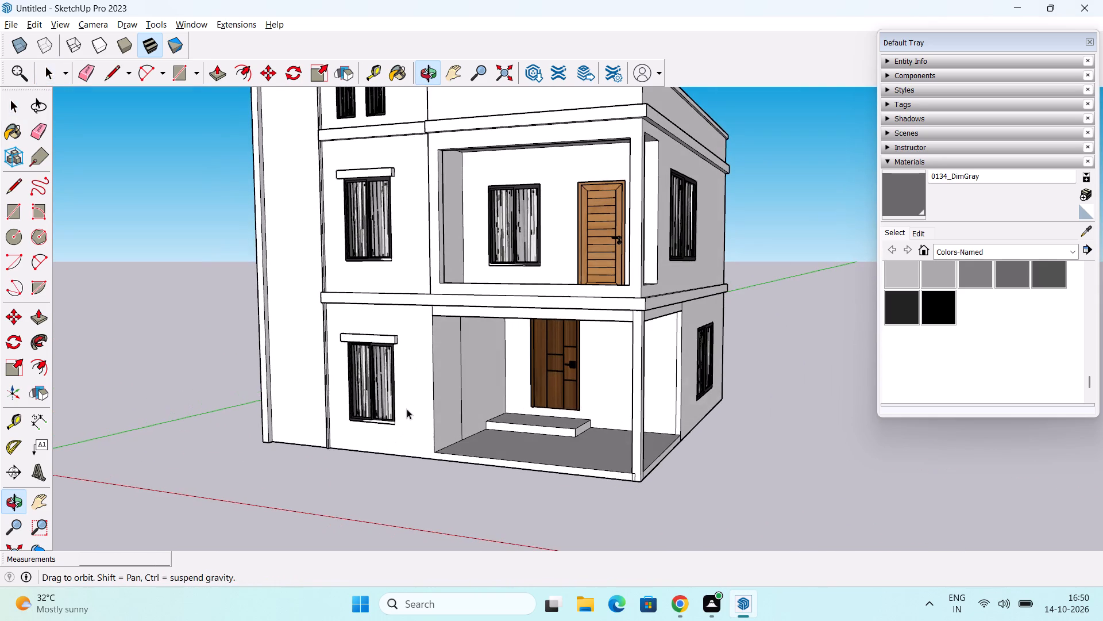
pyautogui.moveTo(407, 409); pyautogui.dragTo(392, 408, button='middle')
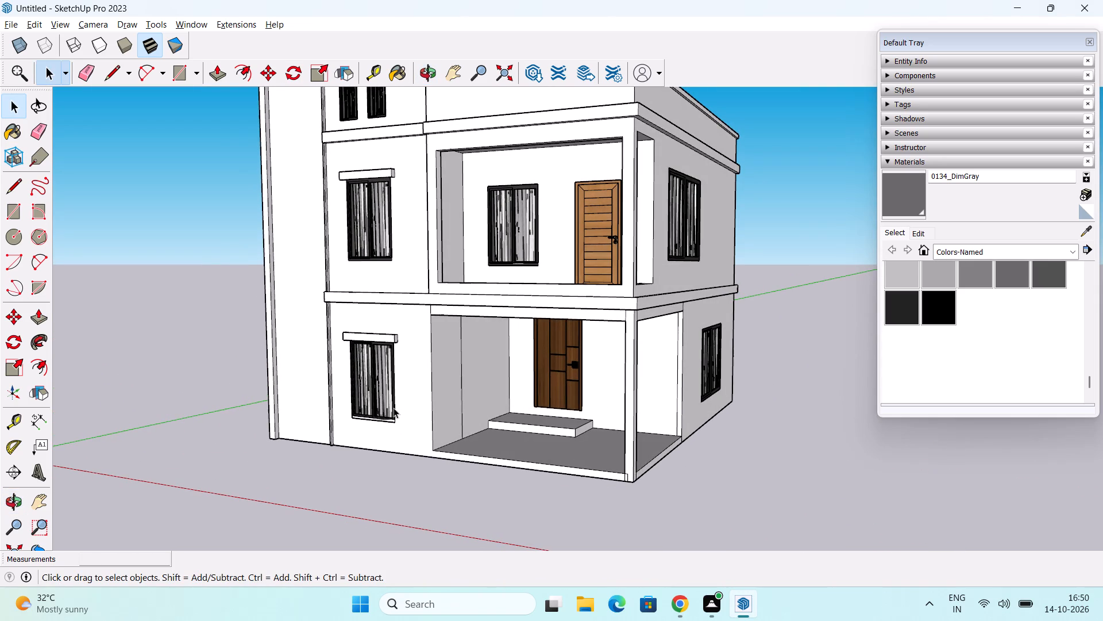
pyautogui.moveTo(518, 341); pyautogui.dragTo(516, 341, button='middle')
pyautogui.moveTo(516, 341); pyautogui.dragTo(489, 336, button='middle')
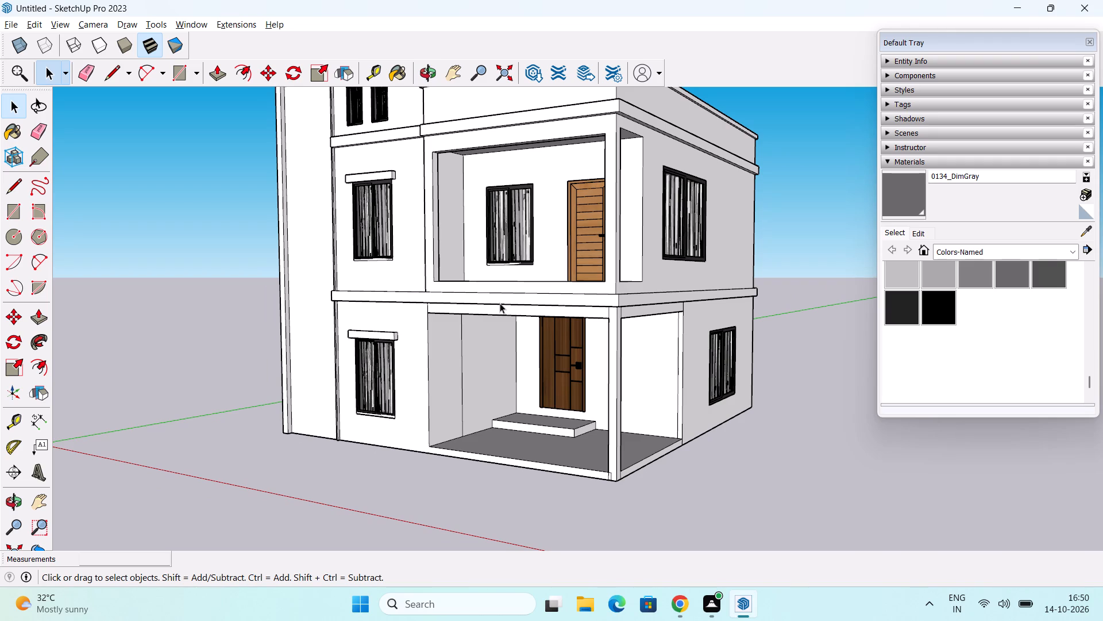
pyautogui.keyDown('shift'); pyautogui.moveTo(499, 304); pyautogui.dragTo(499, 346, button='middle'); pyautogui.keyUp('shift')
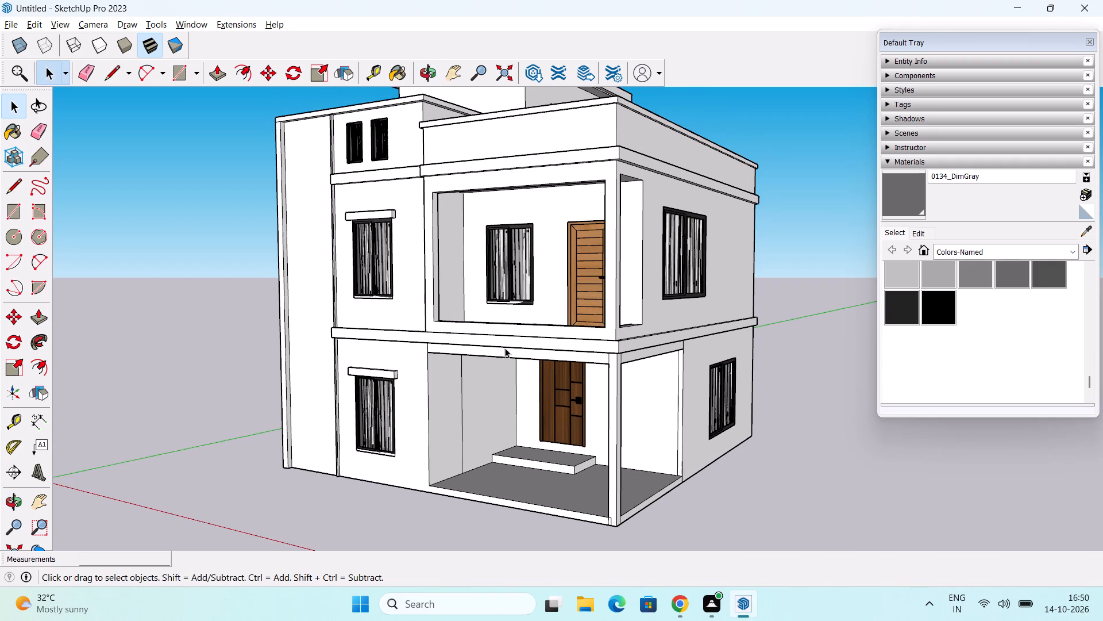
pyautogui.moveTo(509, 331); pyautogui.dragTo(524, 294, button='middle')
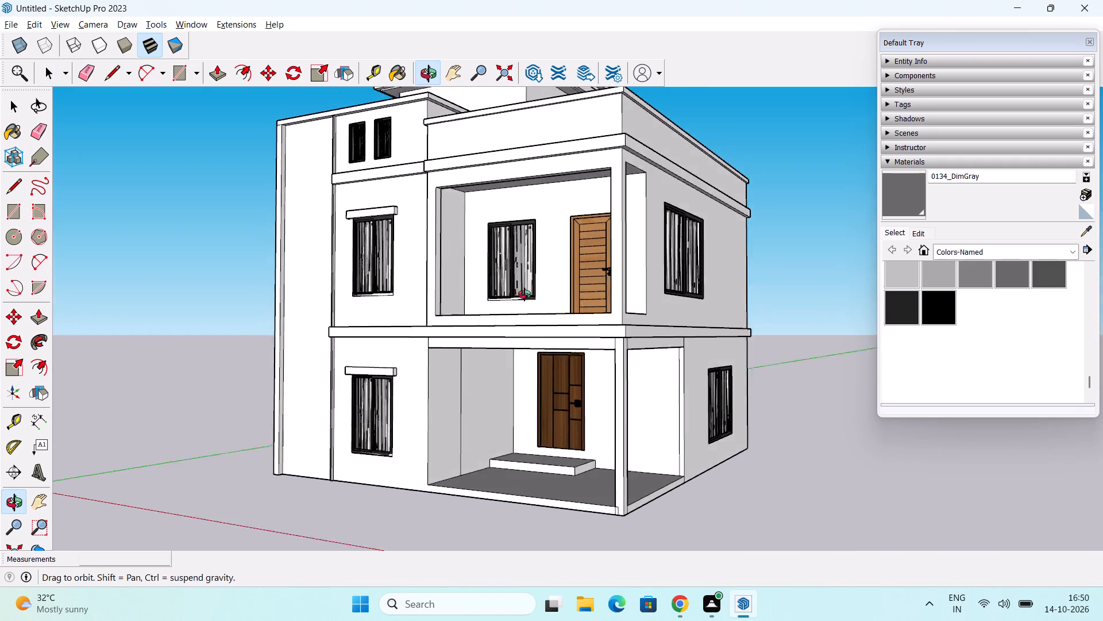
pyautogui.moveTo(524, 294); pyautogui.dragTo(529, 287, button='middle')
pyautogui.moveTo(514, 287); pyautogui.dragTo(529, 393, button='middle')
pyautogui.moveTo(538, 348); pyautogui.dragTo(539, 400, button='middle')
pyautogui.keyDown('shift'); pyautogui.moveTo(553, 401); pyautogui.dragTo(559, 335, button='middle'); pyautogui.keyUp('shift')
pyautogui.scroll(-1, 559, 335)
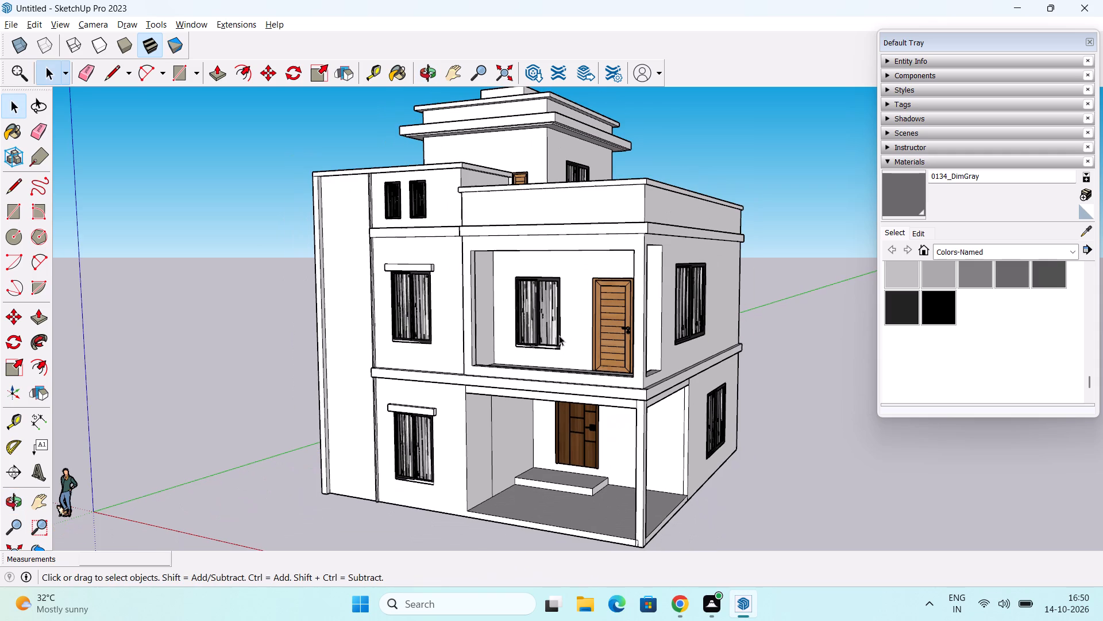
pyautogui.scroll(-1, 568, 336)
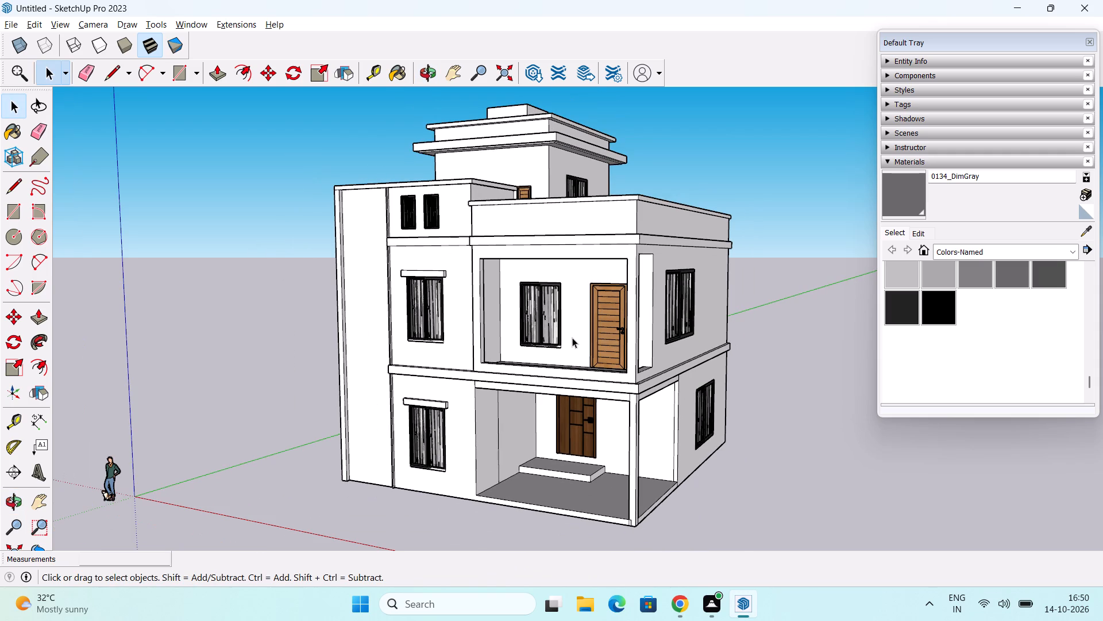
pyautogui.moveTo(525, 389); pyautogui.dragTo(566, 390, button='middle')
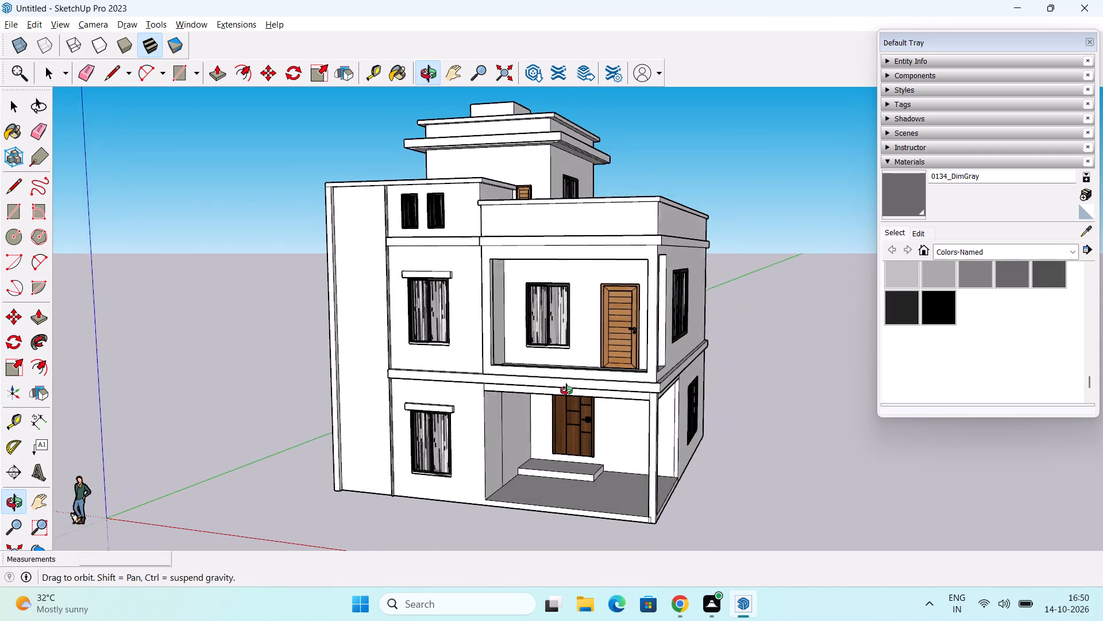
pyautogui.moveTo(566, 390); pyautogui.dragTo(545, 384, button='middle')
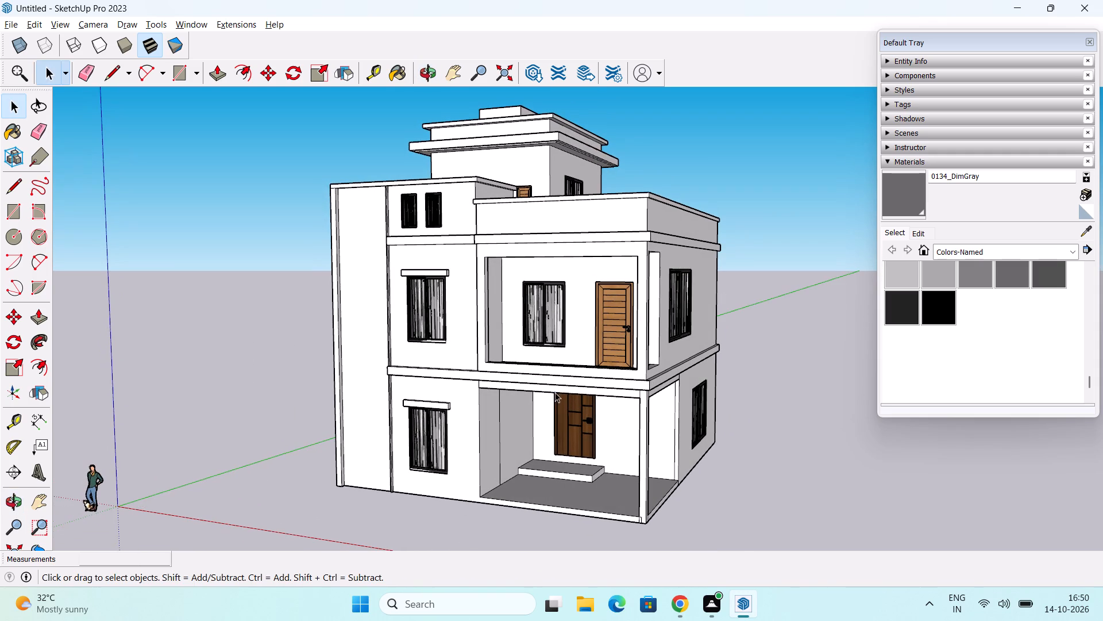
pyautogui.moveTo(562, 398); pyautogui.dragTo(565, 417, button='middle')
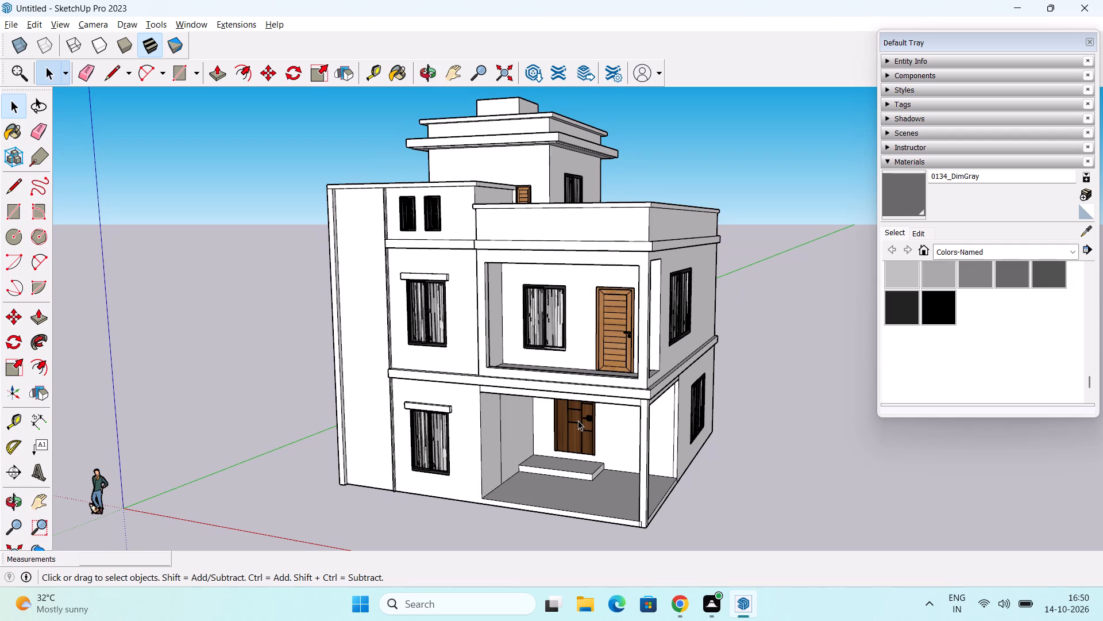
pyautogui.moveTo(587, 432); pyautogui.dragTo(568, 408, button='middle')
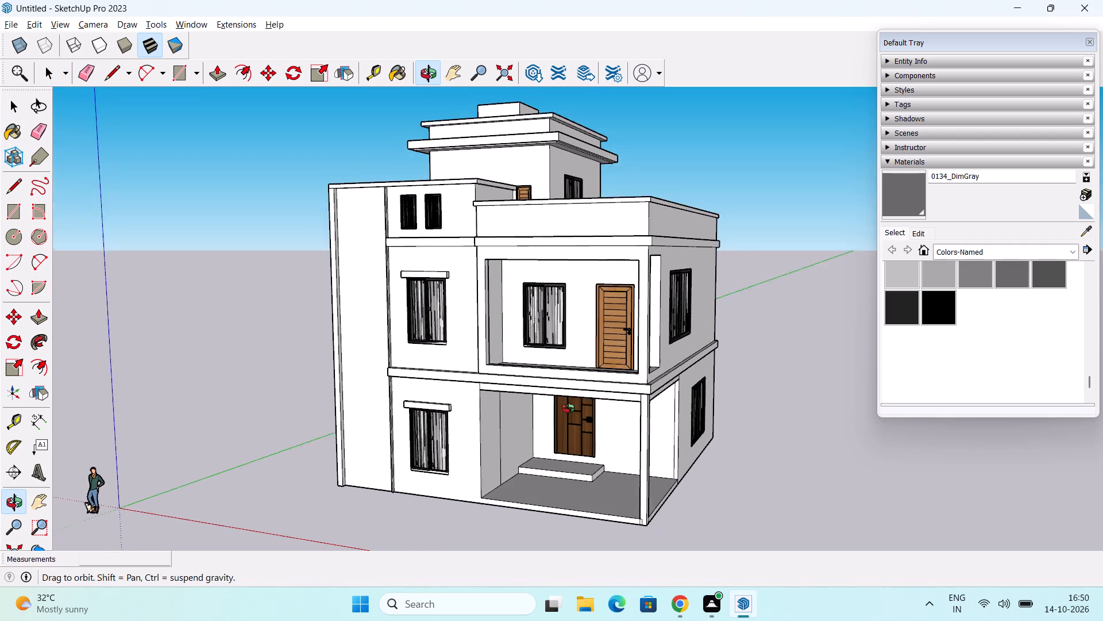
# Draw a 6" horizontal line across the end face of the side wall at the porch's side opening, splitting it at mid-height.
pyautogui.moveTo(568, 408); pyautogui.dragTo(558, 404, button='middle')
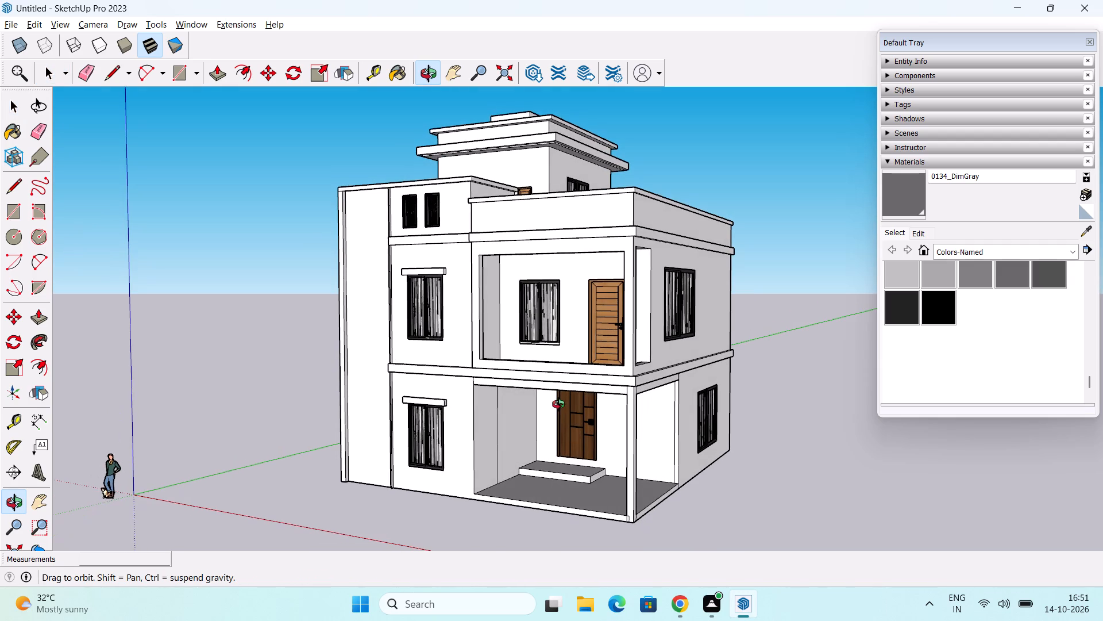
pyautogui.moveTo(558, 404); pyautogui.dragTo(556, 404, button='middle')
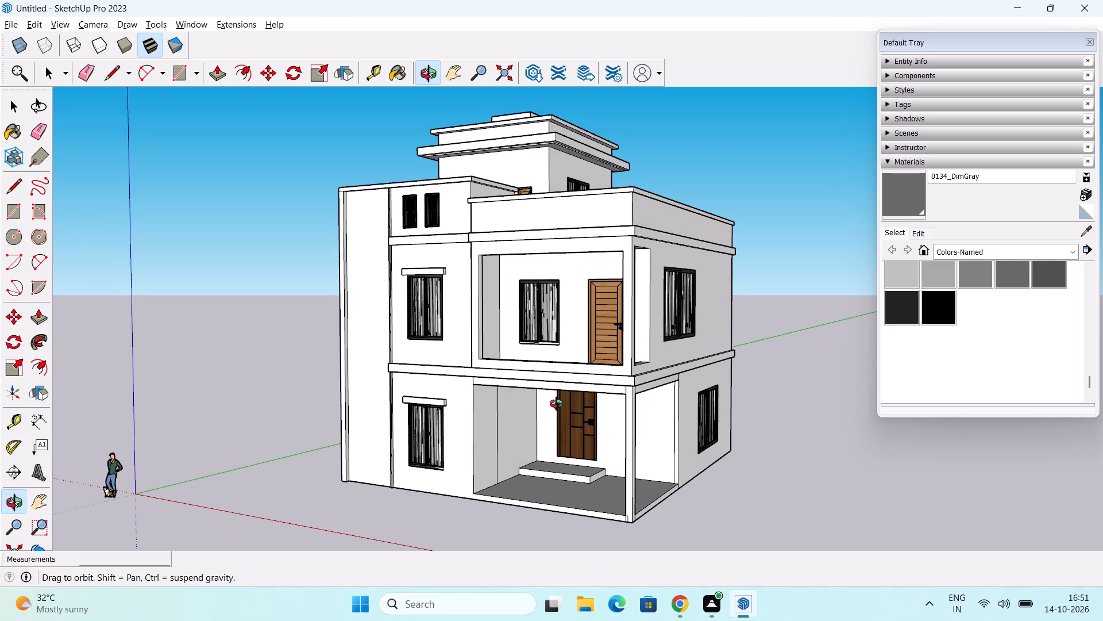
pyautogui.moveTo(556, 404); pyautogui.dragTo(553, 407, button='middle')
pyautogui.scroll(5, 641, 412)
pyautogui.moveTo(700, 505); pyautogui.dragTo(682, 497, button='middle')
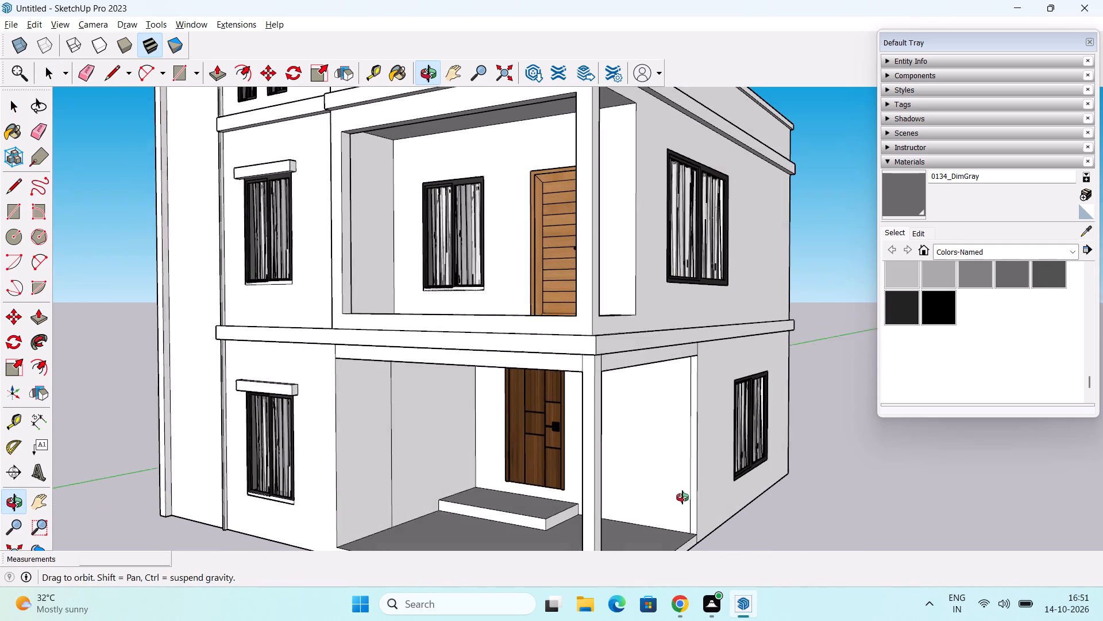
pyautogui.moveTo(682, 497); pyautogui.dragTo(687, 493, button='middle')
pyautogui.press('l')
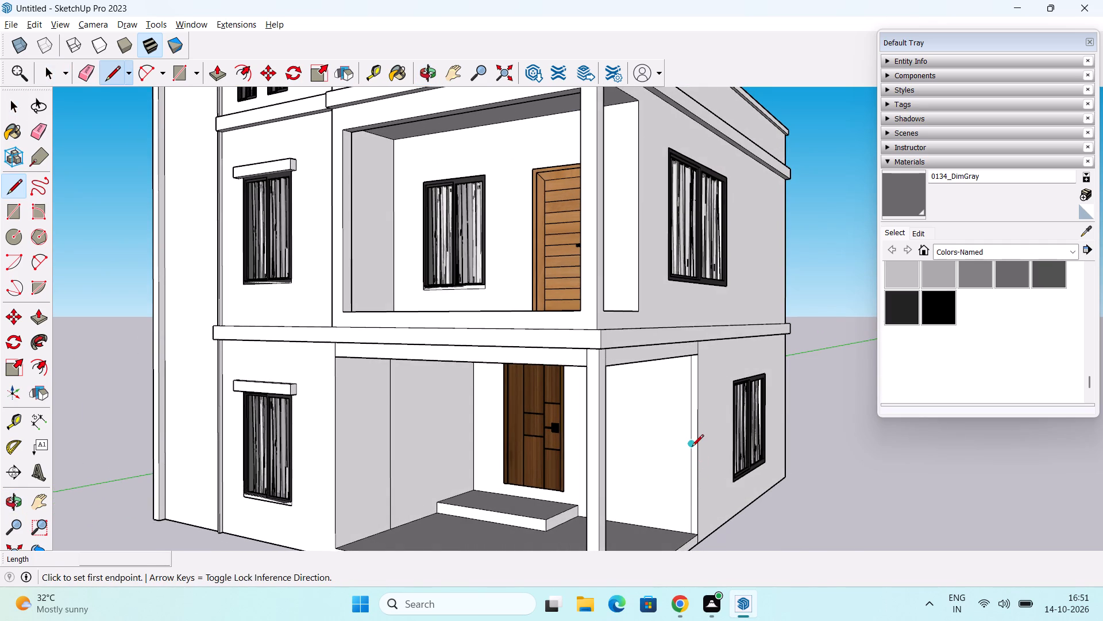
pyautogui.click(692, 446)
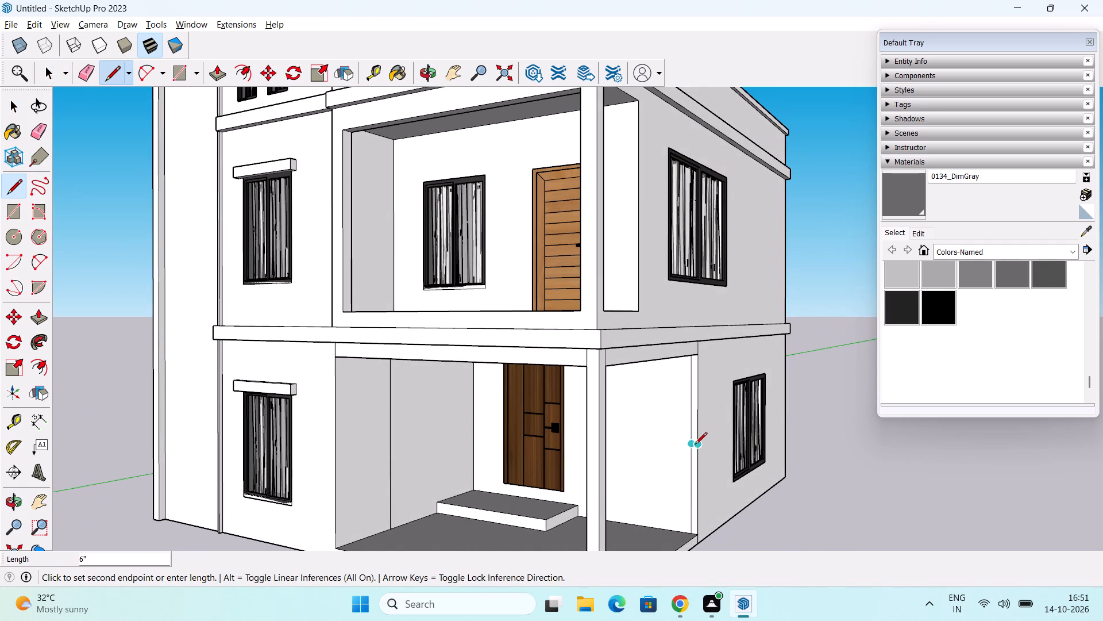
pyautogui.click(695, 445)
# Push/Pull the lower part of the wall's end face 14' 3" to the front corner column, forming a half-height porch side wall.
pyautogui.press('space')
pyautogui.press('p')
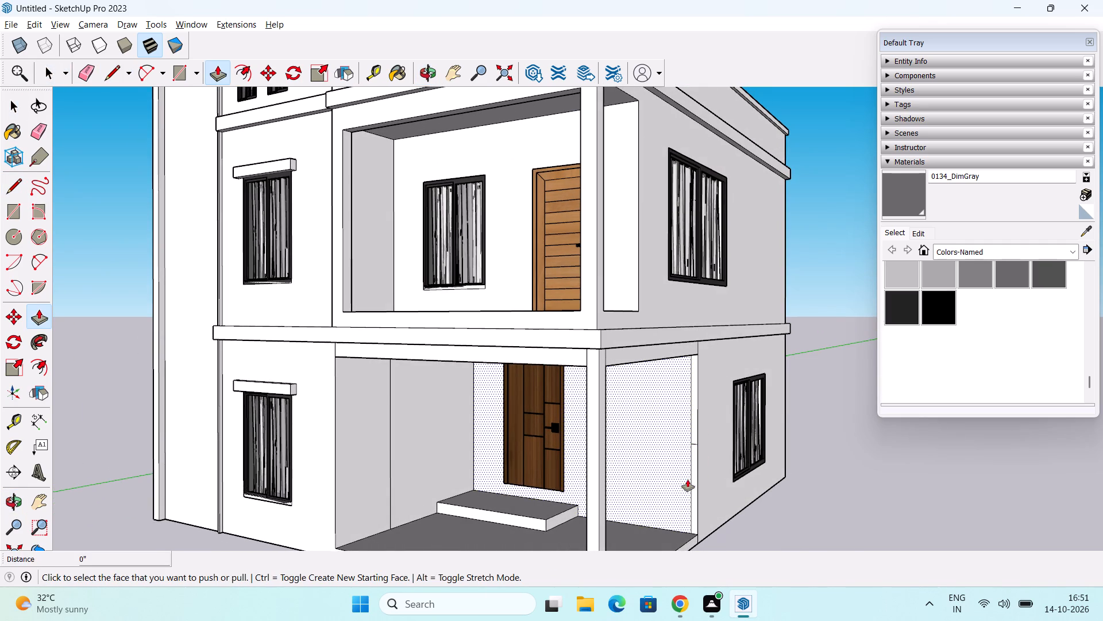
pyautogui.click(695, 480)
pyautogui.moveTo(631, 504); pyautogui.dragTo(442, 513, button='middle')
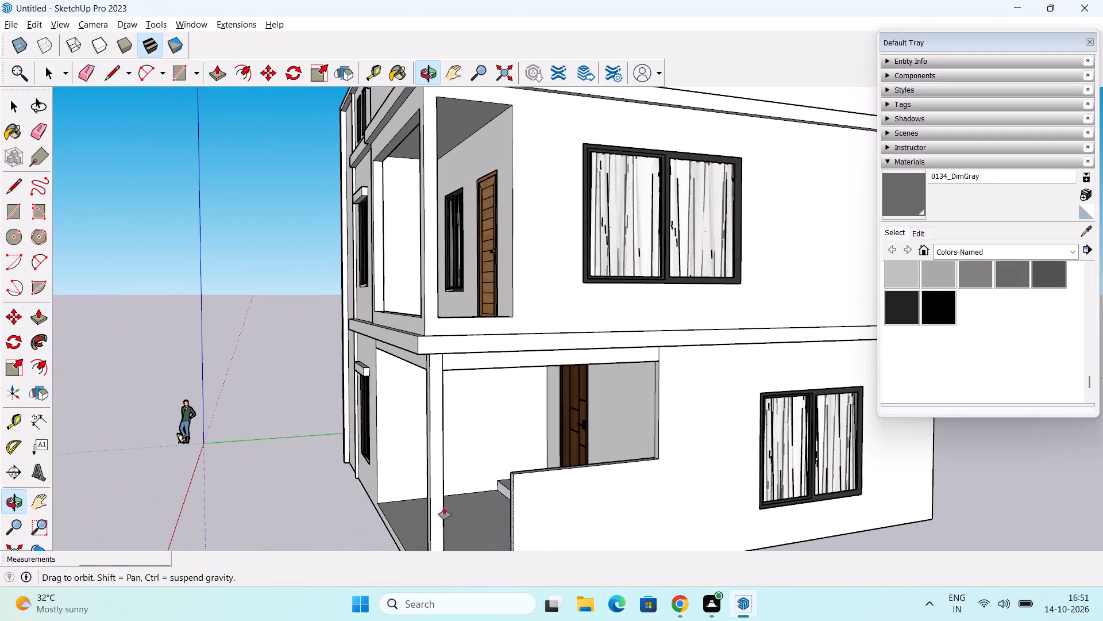
pyautogui.click(446, 470)
pyautogui.scroll(-2, 450, 474)
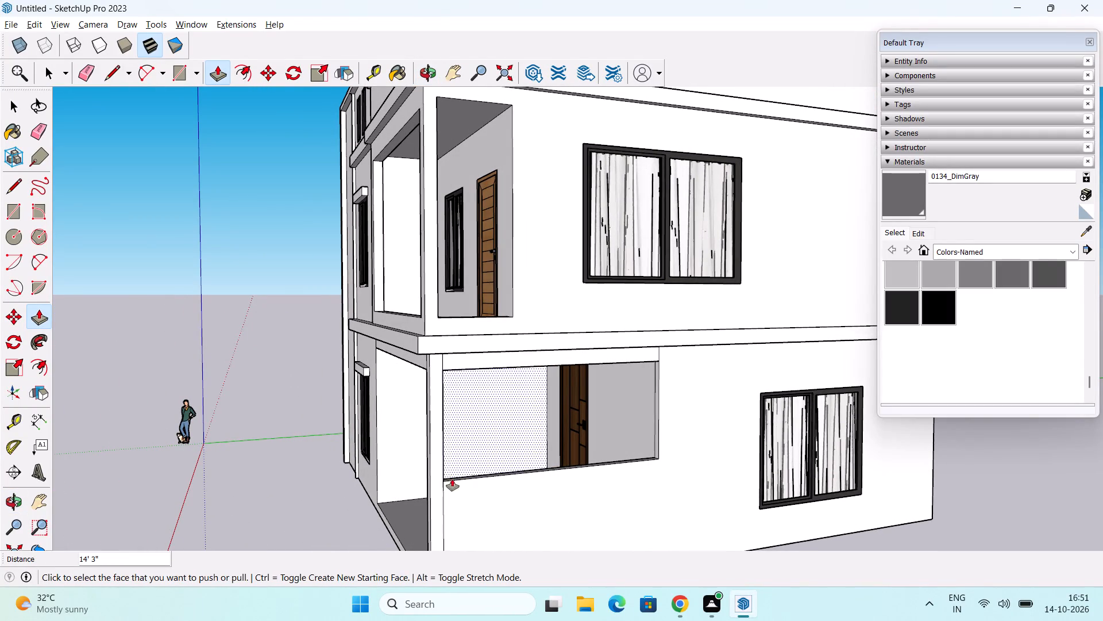
pyautogui.moveTo(460, 466); pyautogui.dragTo(597, 414, button='middle')
pyautogui.moveTo(608, 485); pyautogui.dragTo(681, 482, button='middle')
pyautogui.press('space')
pyautogui.click(767, 530)
# Push/Pull the upper part of the wall's end face about 6' 2 3/16" toward the corner column, narrowing the porch's side opening.
pyautogui.moveTo(701, 541); pyautogui.dragTo(849, 543, button='middle')
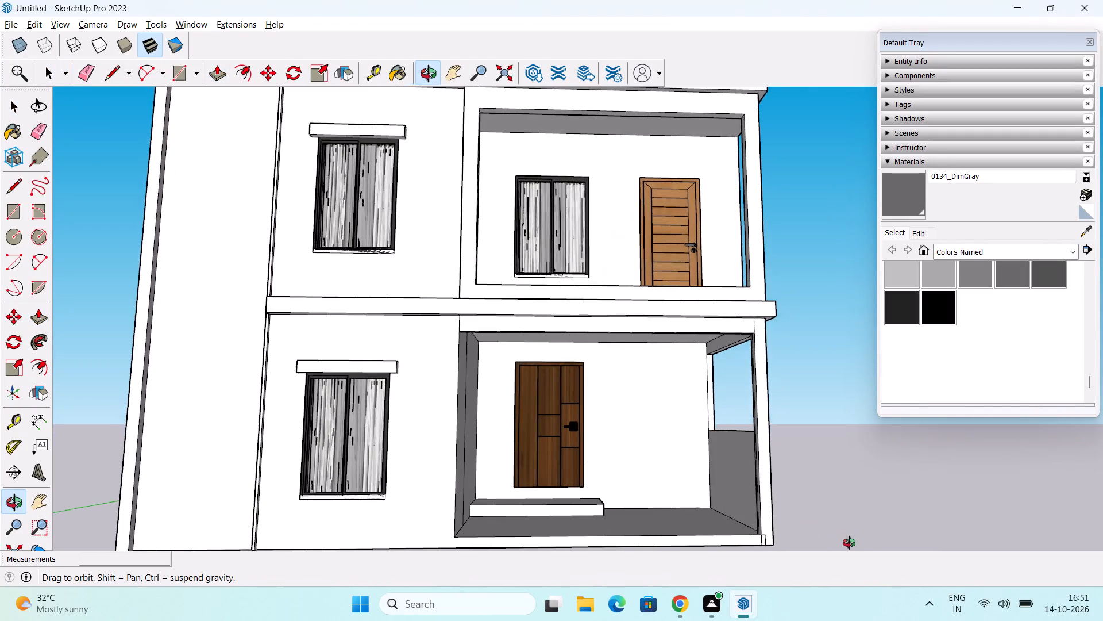
pyautogui.moveTo(849, 543); pyautogui.dragTo(834, 581, button='middle')
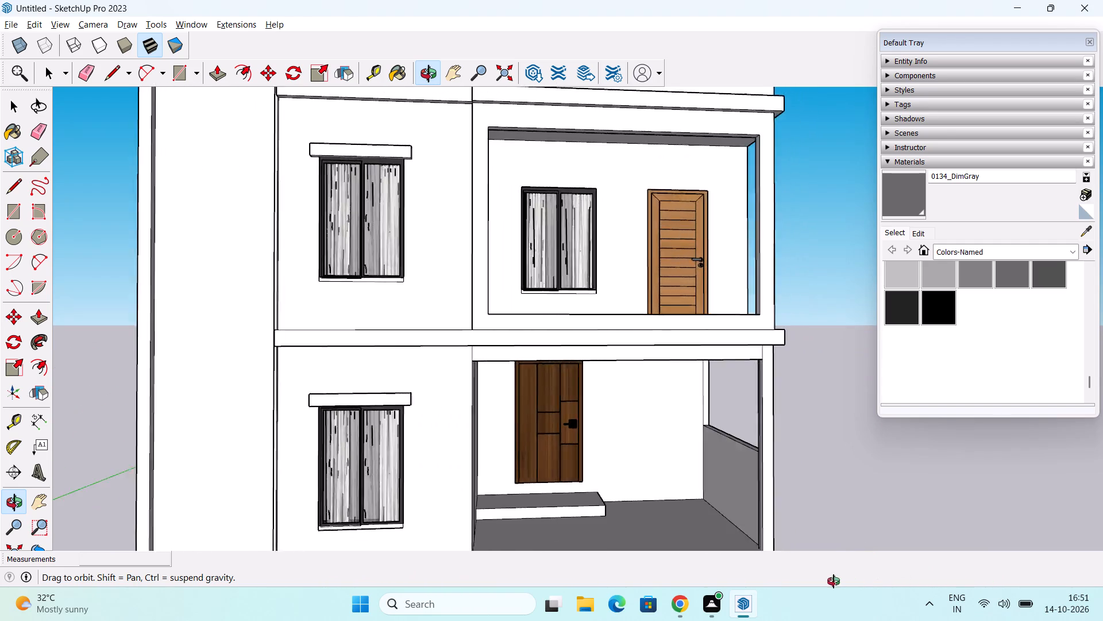
pyautogui.moveTo(834, 581); pyautogui.dragTo(524, 569, button='middle')
pyautogui.moveTo(598, 482); pyautogui.dragTo(623, 478, button='middle')
pyautogui.scroll(1, 657, 453)
pyautogui.moveTo(669, 446); pyautogui.dragTo(707, 466, button='middle')
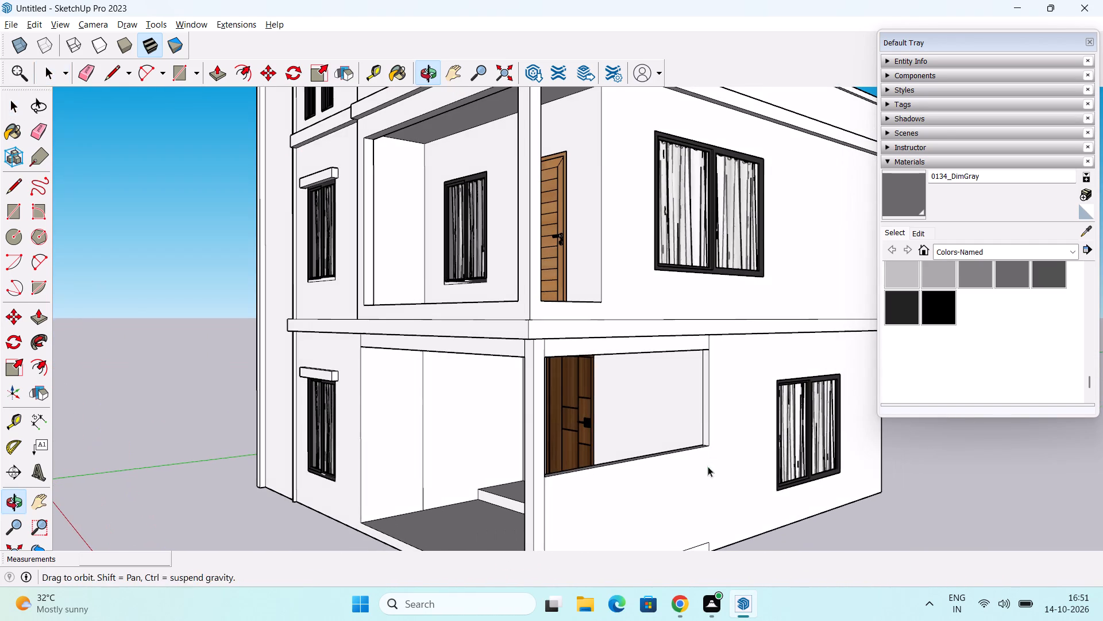
pyautogui.press('p')
pyautogui.click(705, 410)
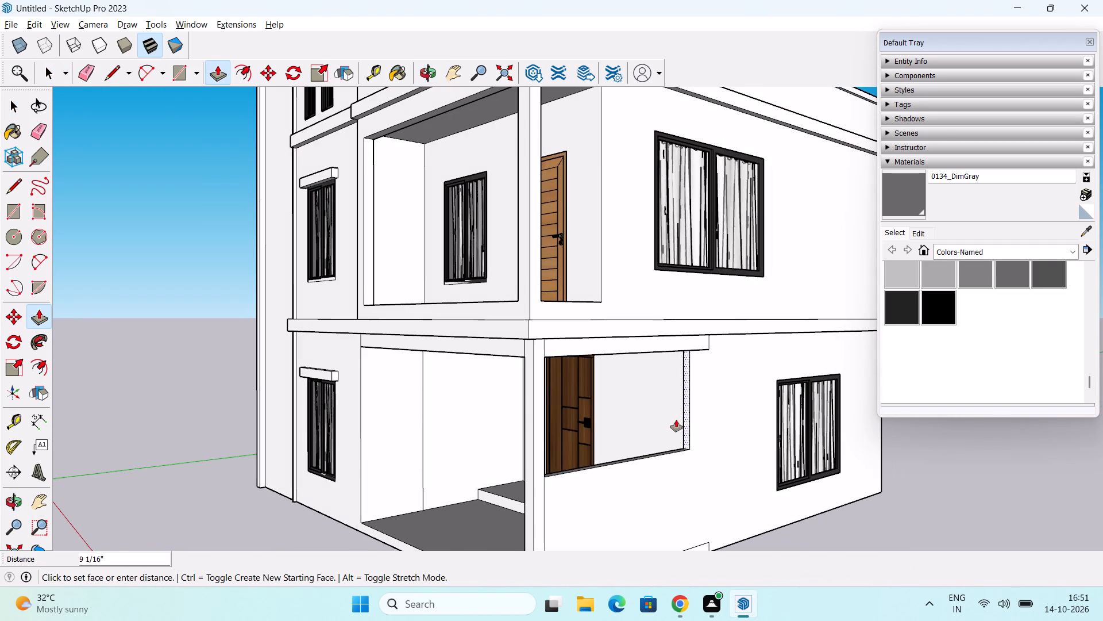
pyautogui.click(646, 439)
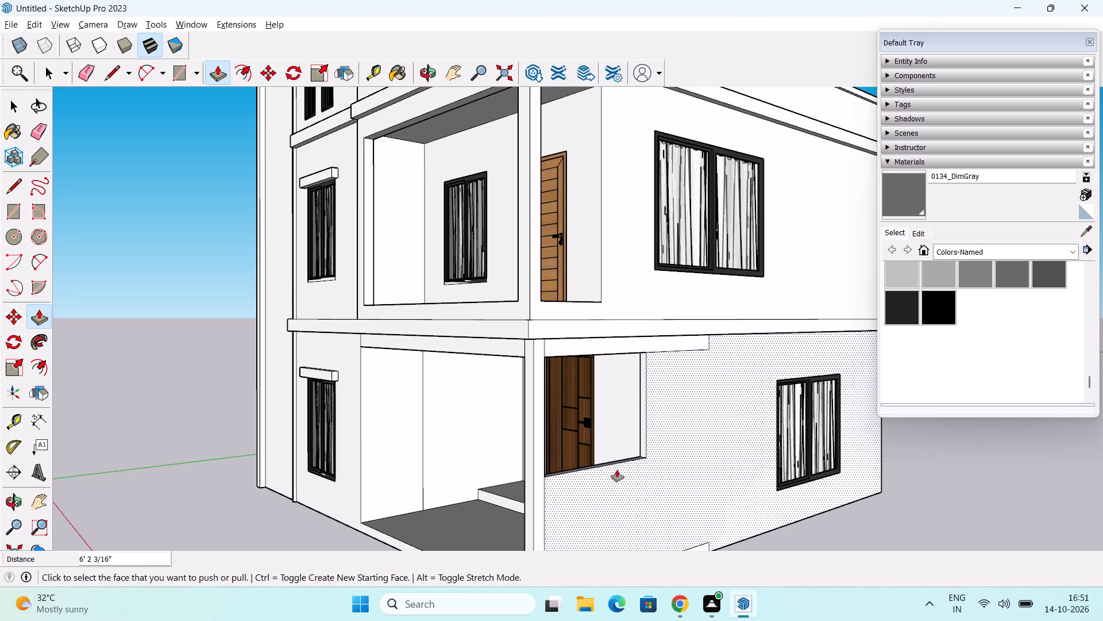
# Examine the porch's side wall, its narrowed opening and the base of the house from several angles.
pyautogui.moveTo(617, 469); pyautogui.dragTo(624, 449, button='middle')
pyautogui.keyDown('shift'); pyautogui.moveTo(631, 458); pyautogui.dragTo(613, 352, button='middle'); pyautogui.keyUp('shift')
pyautogui.scroll(-1, 627, 363)
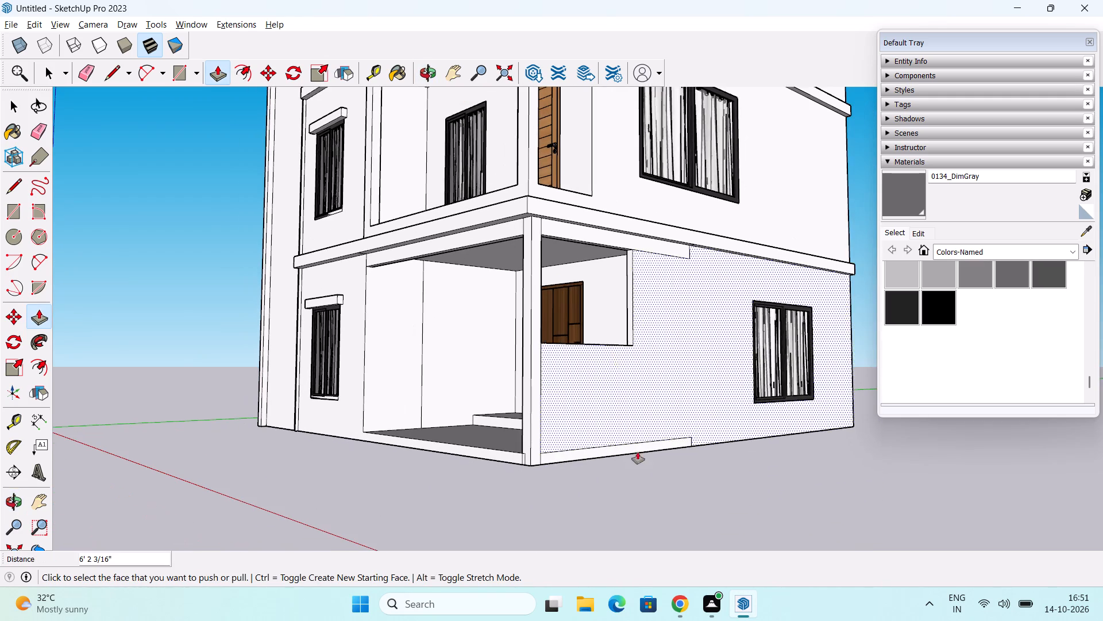
pyautogui.moveTo(615, 474); pyautogui.dragTo(691, 497, button='middle')
pyautogui.press('space')
pyautogui.scroll(-1, 755, 476)
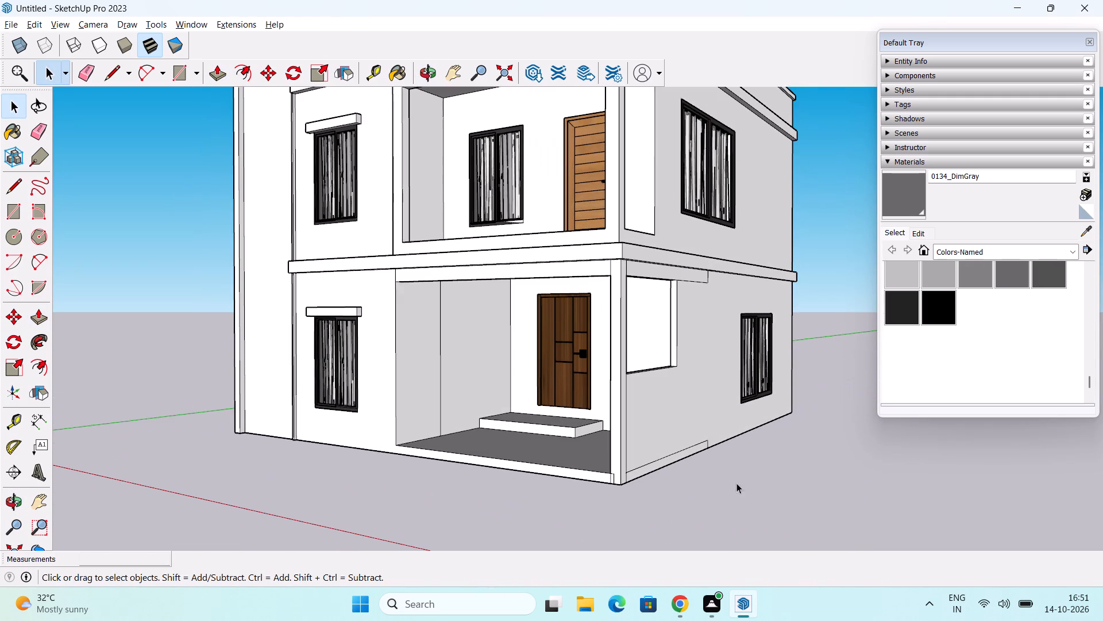
pyautogui.moveTo(621, 522); pyautogui.dragTo(679, 454, button='middle')
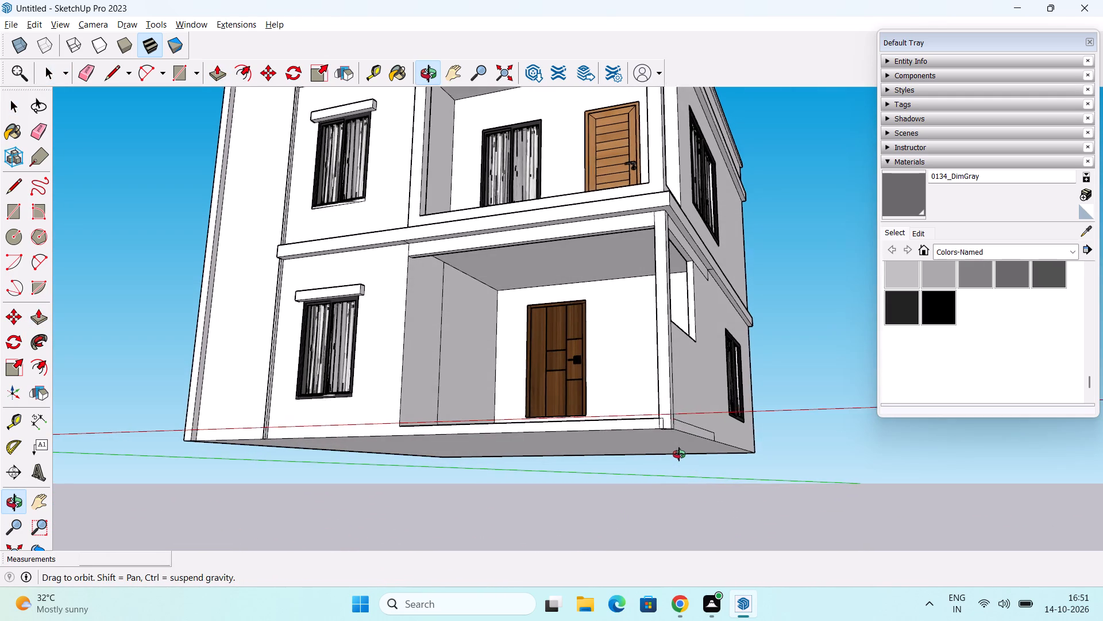
pyautogui.moveTo(679, 454); pyautogui.dragTo(682, 466, button='middle')
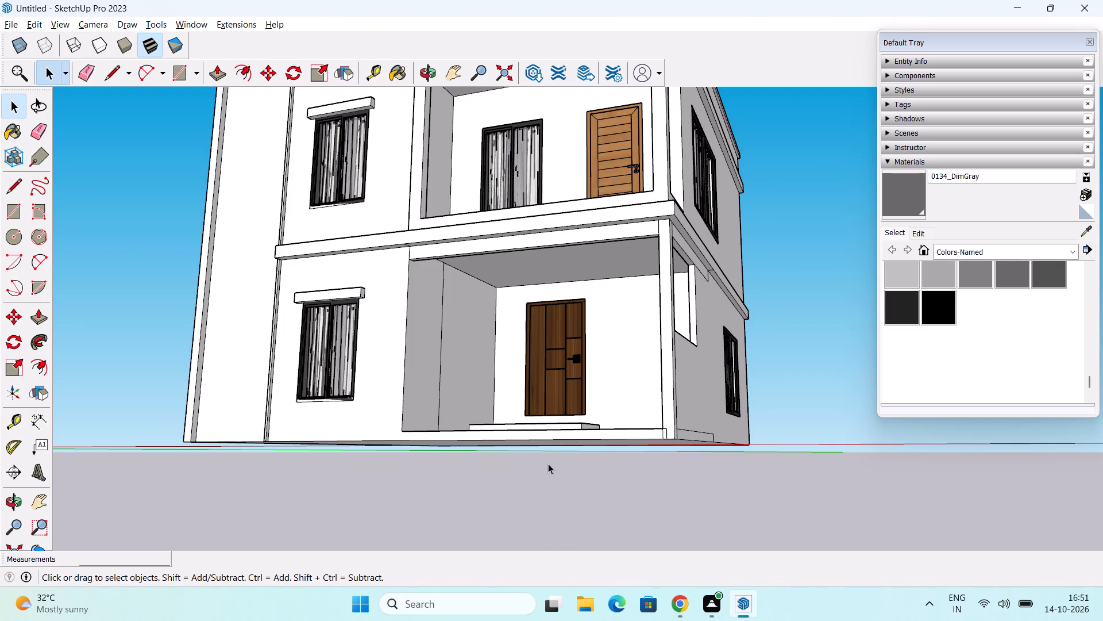
# Draw a 19' 3" horizontal line from the porch floor's front corner along the front wall's base to the far corner pilaster.
pyautogui.moveTo(548, 463); pyautogui.dragTo(634, 519, button='middle')
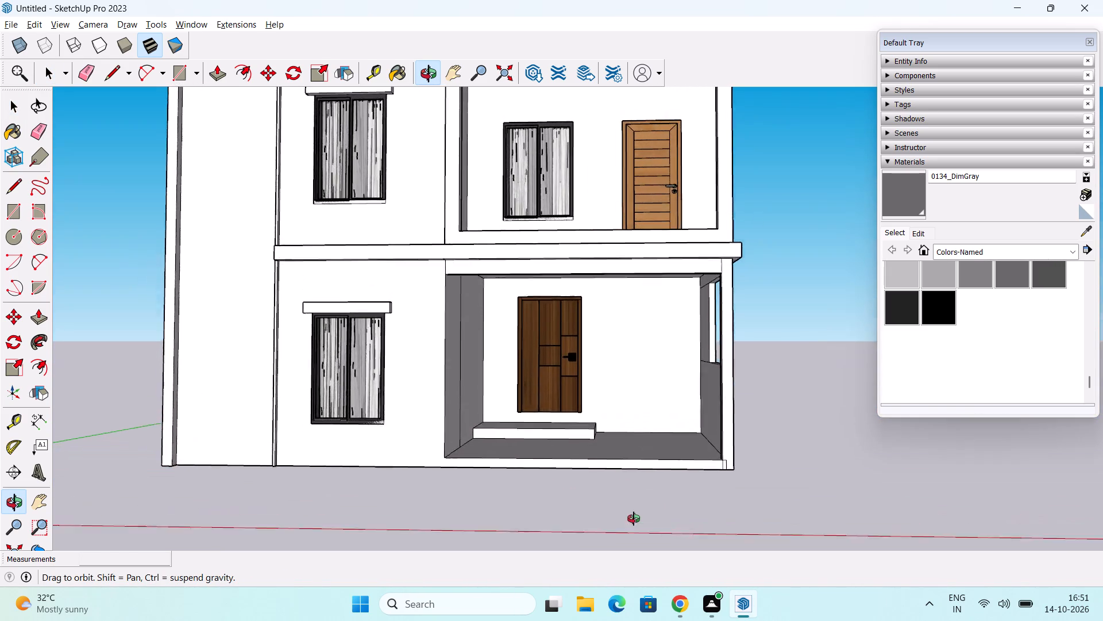
pyautogui.moveTo(634, 519); pyautogui.dragTo(634, 519, button='middle')
pyautogui.moveTo(464, 509); pyautogui.dragTo(492, 493, button='middle')
pyautogui.press('l')
pyautogui.scroll(2, 454, 437)
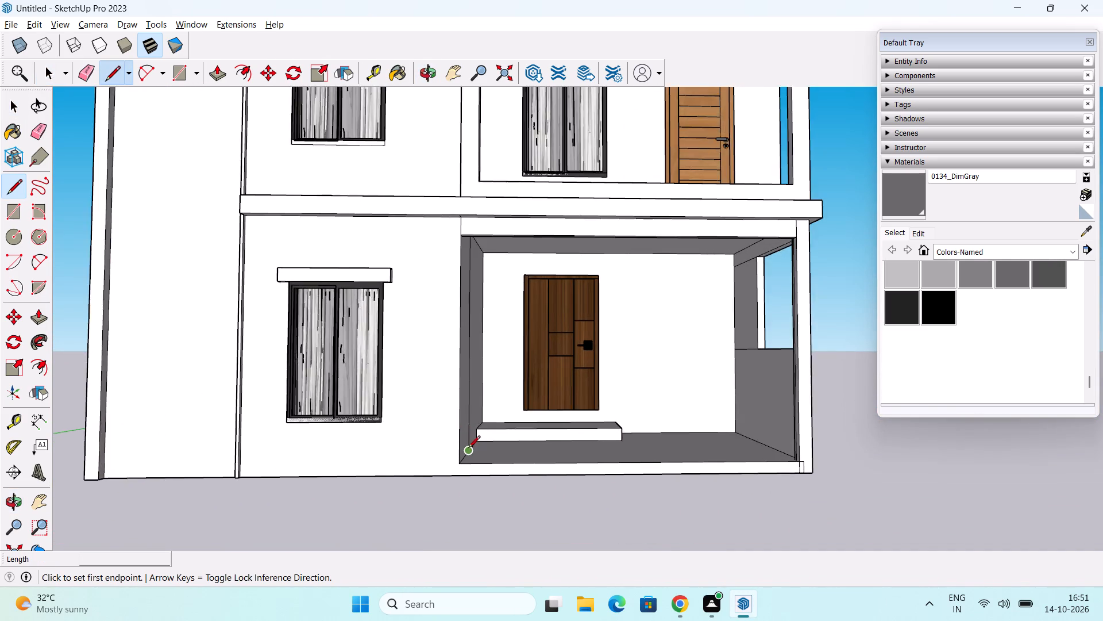
pyautogui.scroll(2, 468, 448)
pyautogui.click(460, 467)
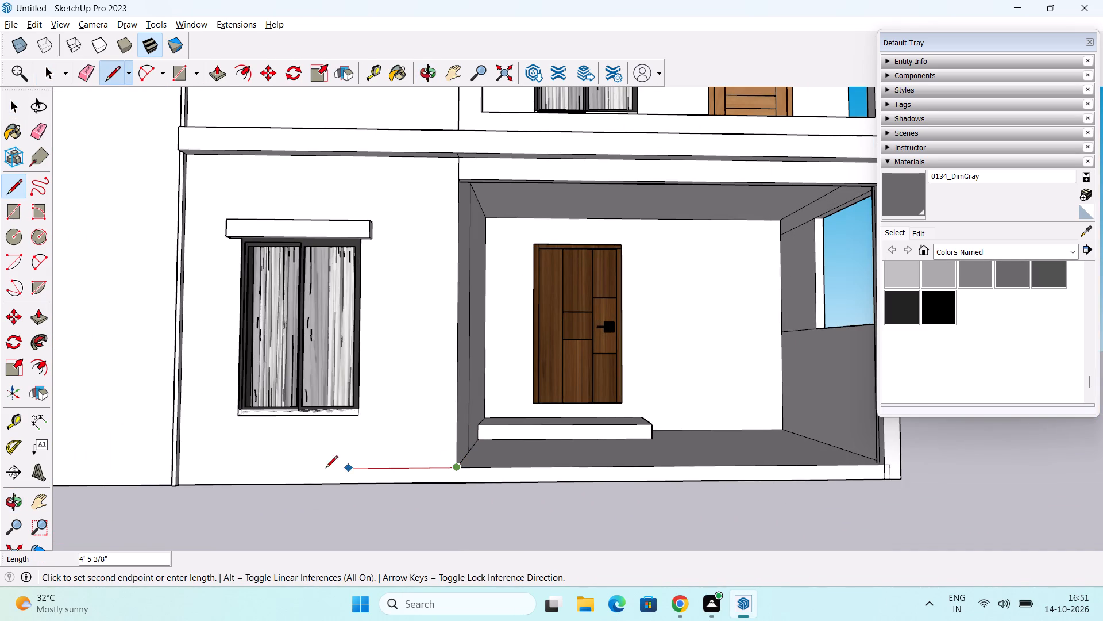
pyautogui.moveTo(219, 447); pyautogui.dragTo(583, 400, button='middle')
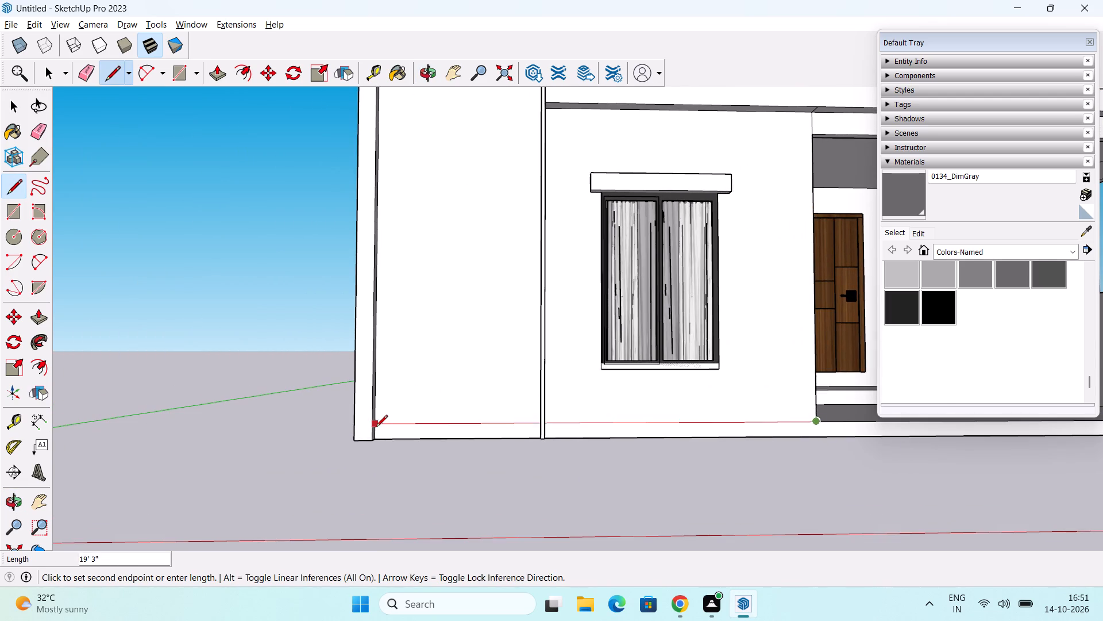
pyautogui.scroll(2, 376, 428)
pyautogui.click(378, 424)
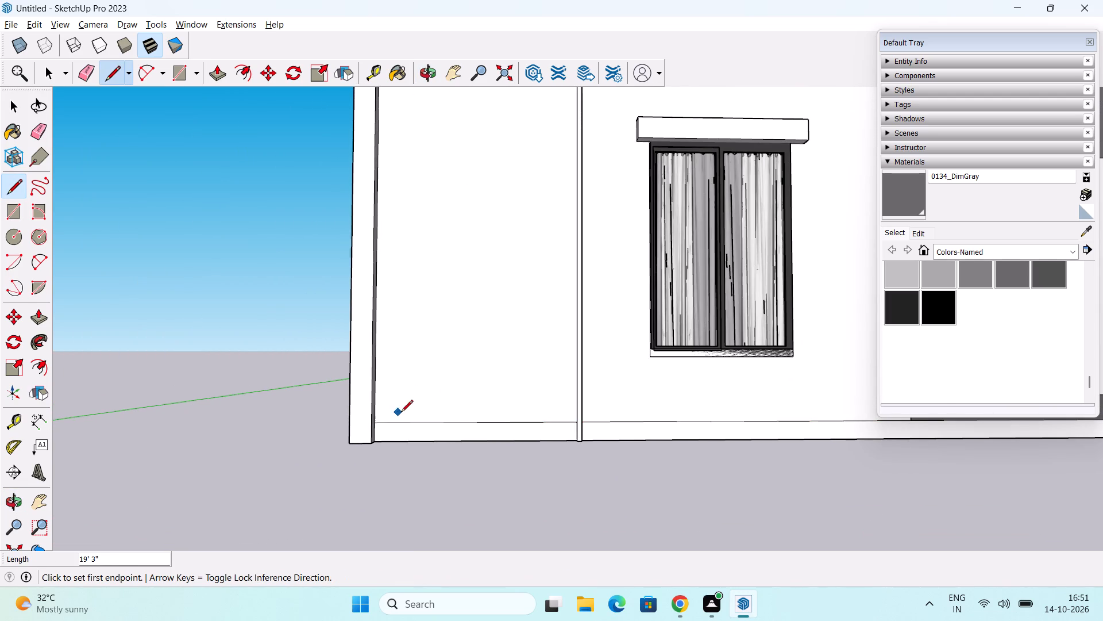
pyautogui.scroll(-6, 401, 413)
pyautogui.press('space')
# Pull the front face of the porch slab and the strip below the ground-floor window outward about 20' 7".
pyautogui.scroll(-3, 280, 401)
pyautogui.moveTo(547, 467); pyautogui.dragTo(448, 470, button='middle')
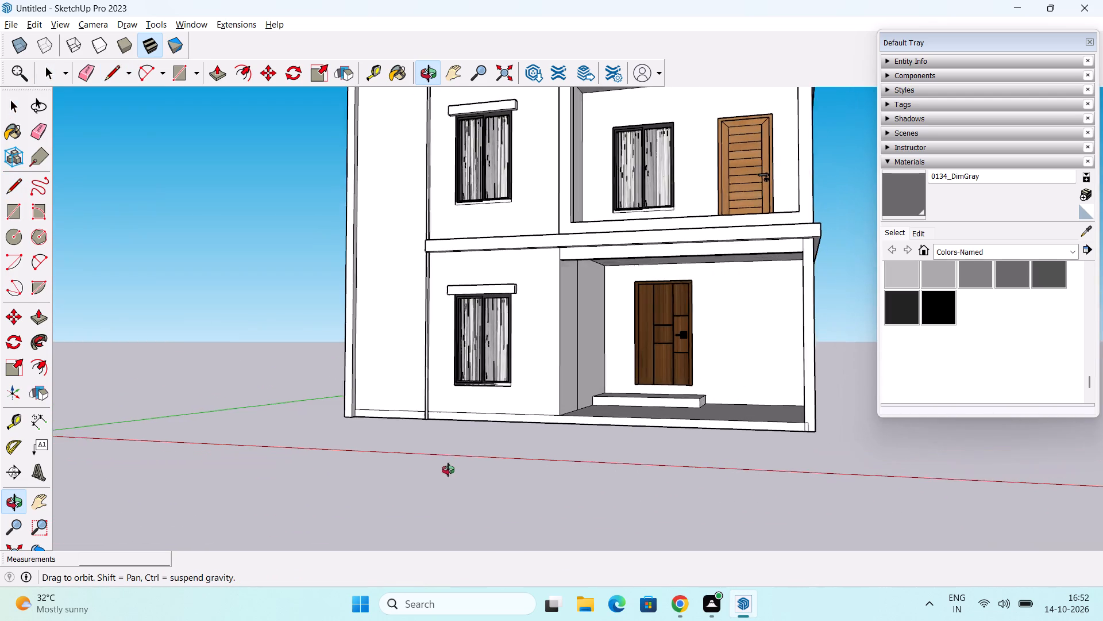
pyautogui.moveTo(448, 470); pyautogui.dragTo(430, 520, button='middle')
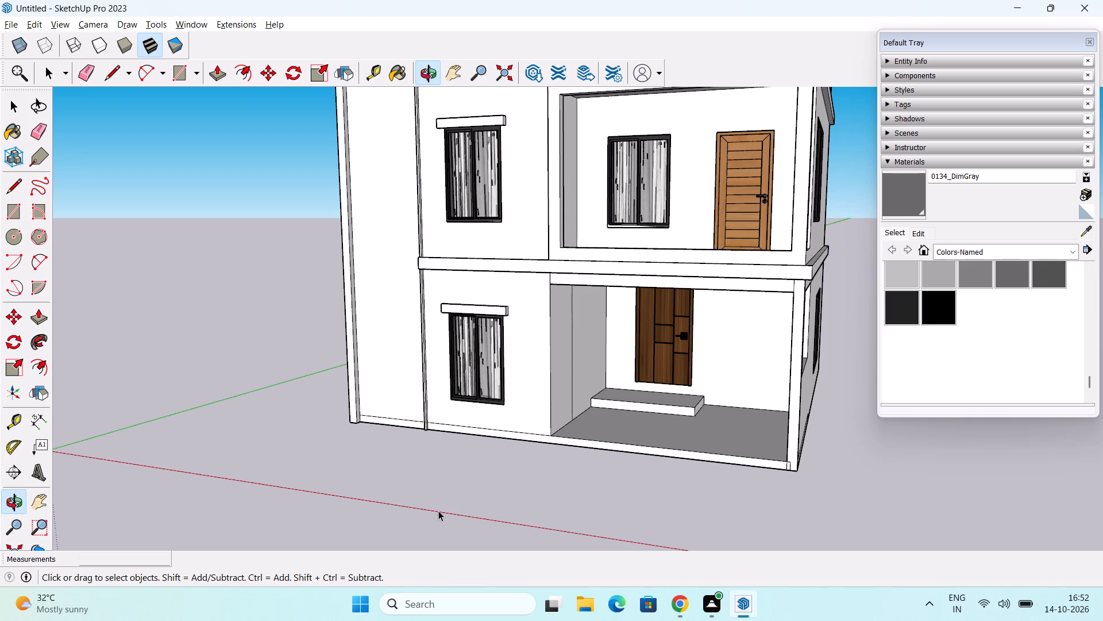
pyautogui.press('p')
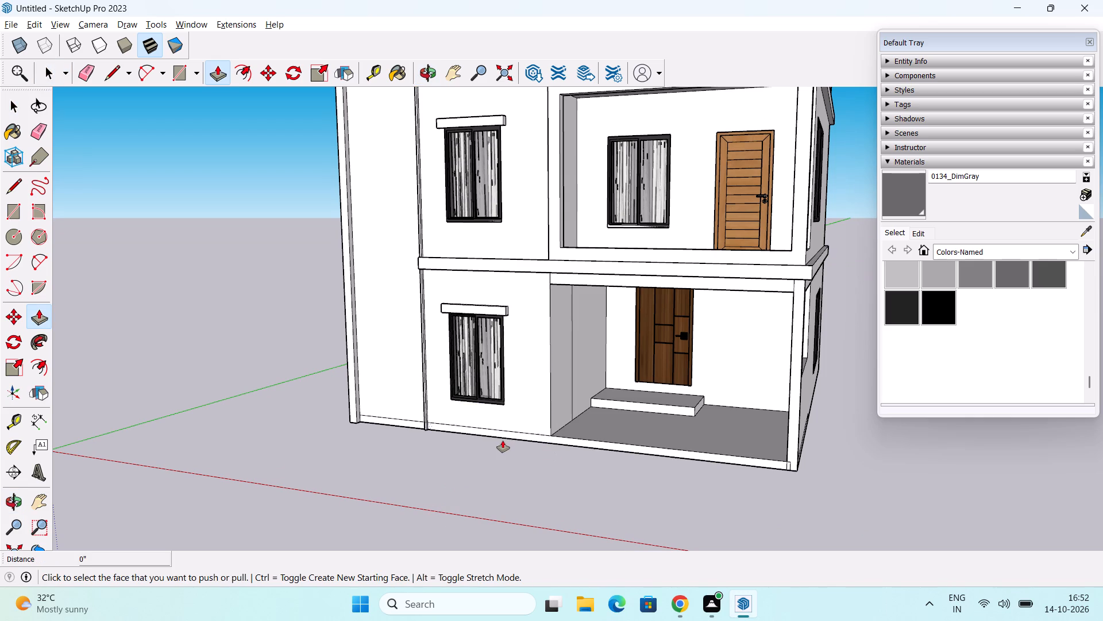
pyautogui.click(512, 437)
pyautogui.click(400, 507)
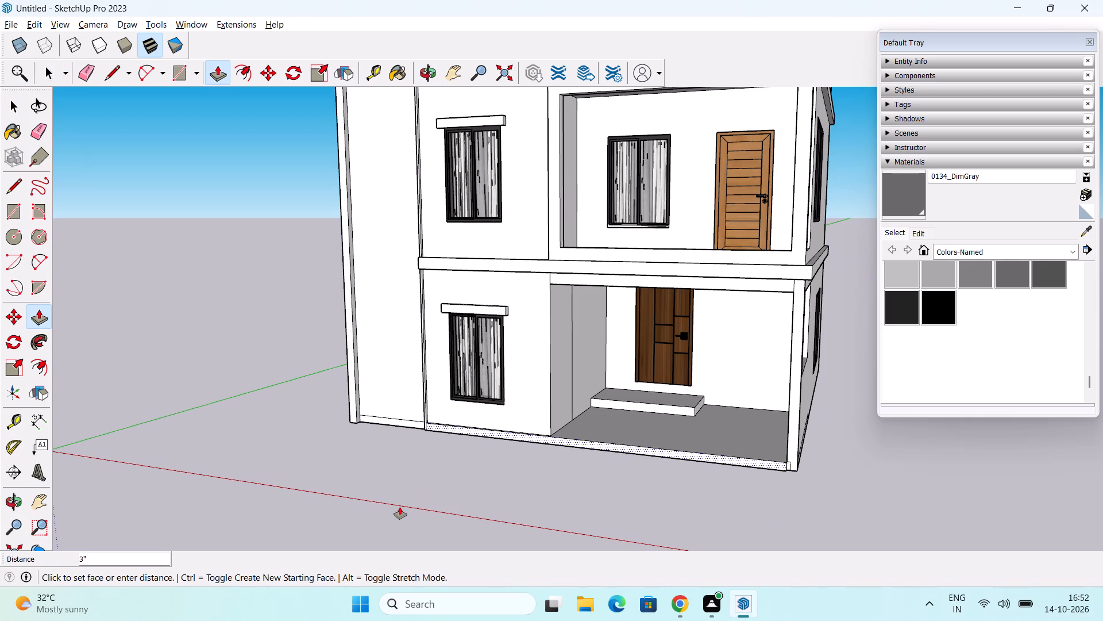
pyautogui.click(495, 434)
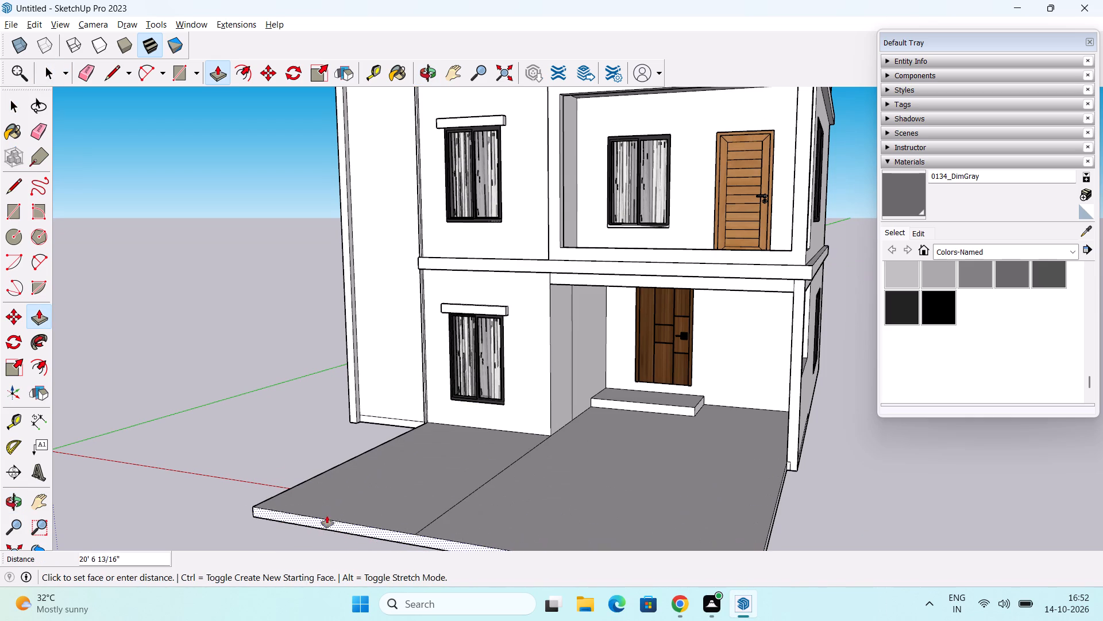
pyautogui.click(308, 524)
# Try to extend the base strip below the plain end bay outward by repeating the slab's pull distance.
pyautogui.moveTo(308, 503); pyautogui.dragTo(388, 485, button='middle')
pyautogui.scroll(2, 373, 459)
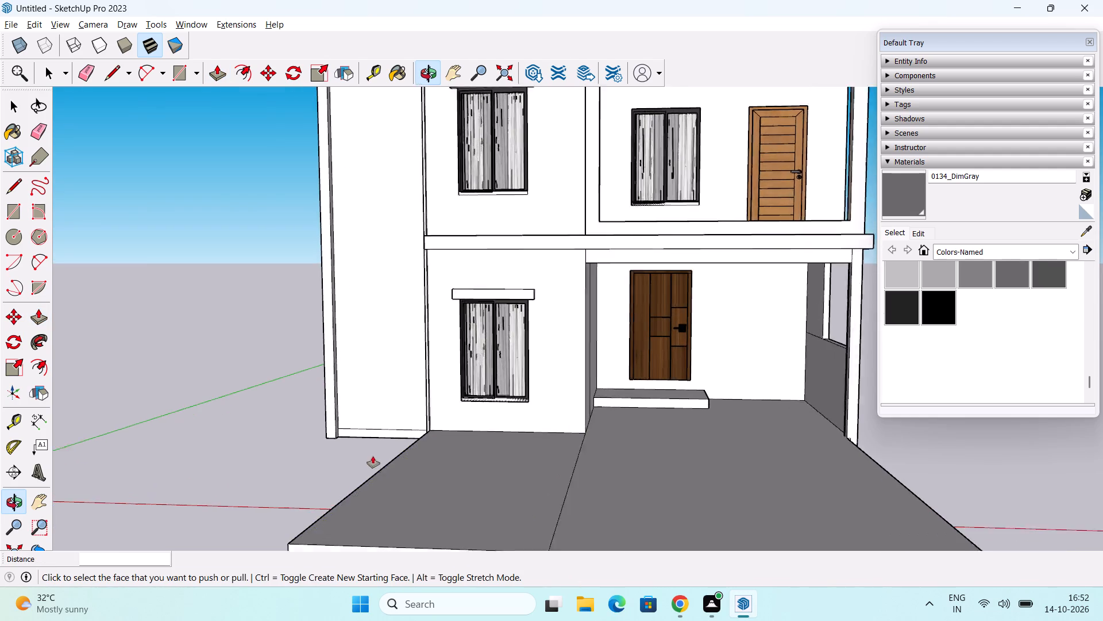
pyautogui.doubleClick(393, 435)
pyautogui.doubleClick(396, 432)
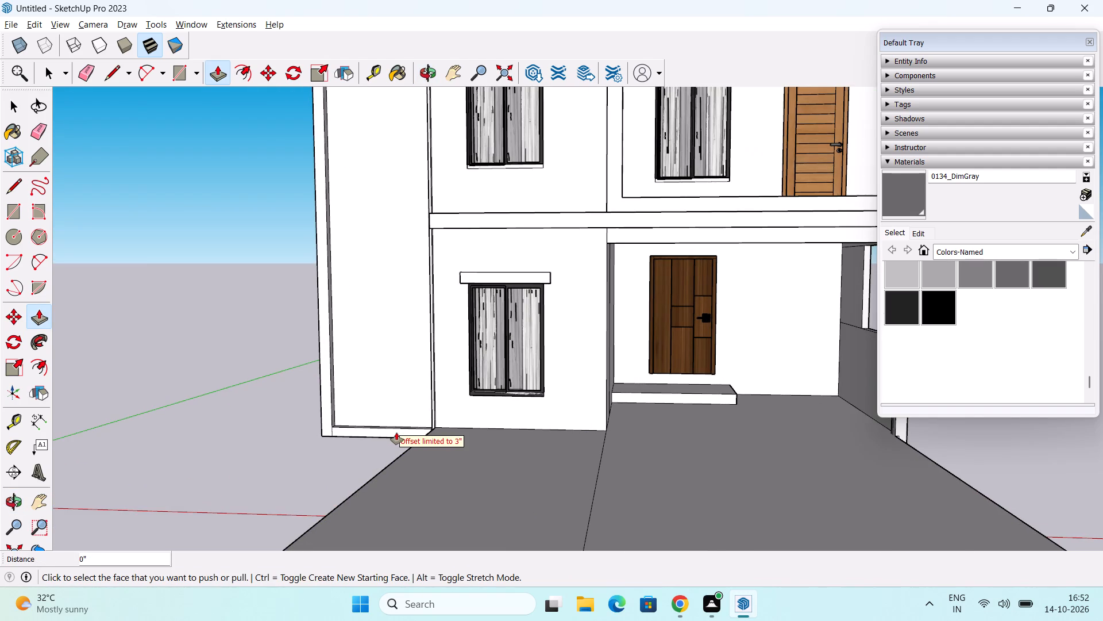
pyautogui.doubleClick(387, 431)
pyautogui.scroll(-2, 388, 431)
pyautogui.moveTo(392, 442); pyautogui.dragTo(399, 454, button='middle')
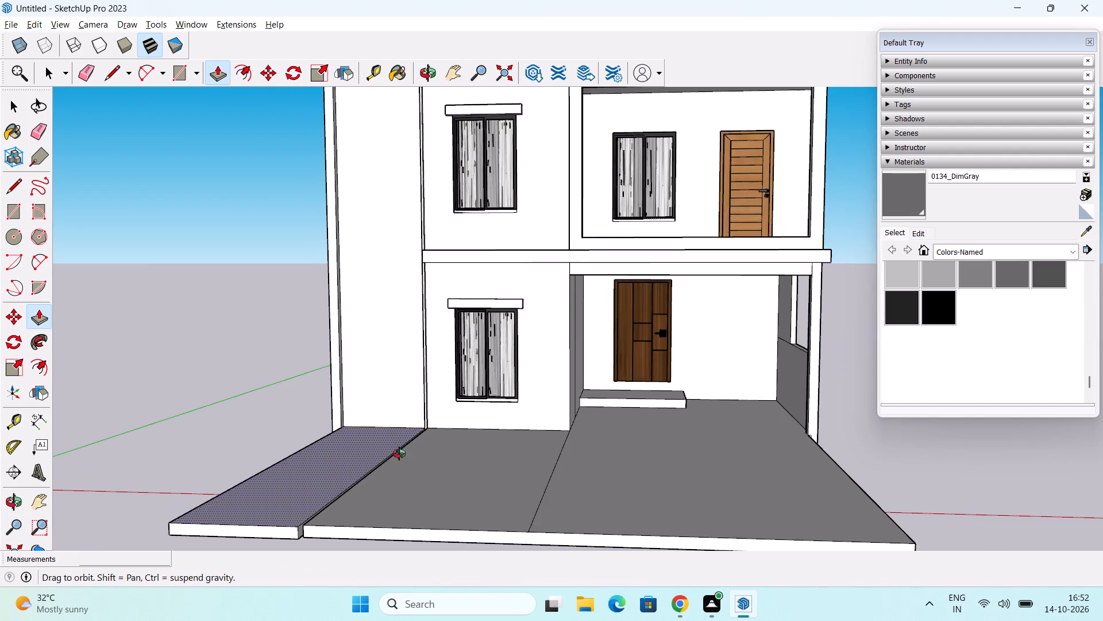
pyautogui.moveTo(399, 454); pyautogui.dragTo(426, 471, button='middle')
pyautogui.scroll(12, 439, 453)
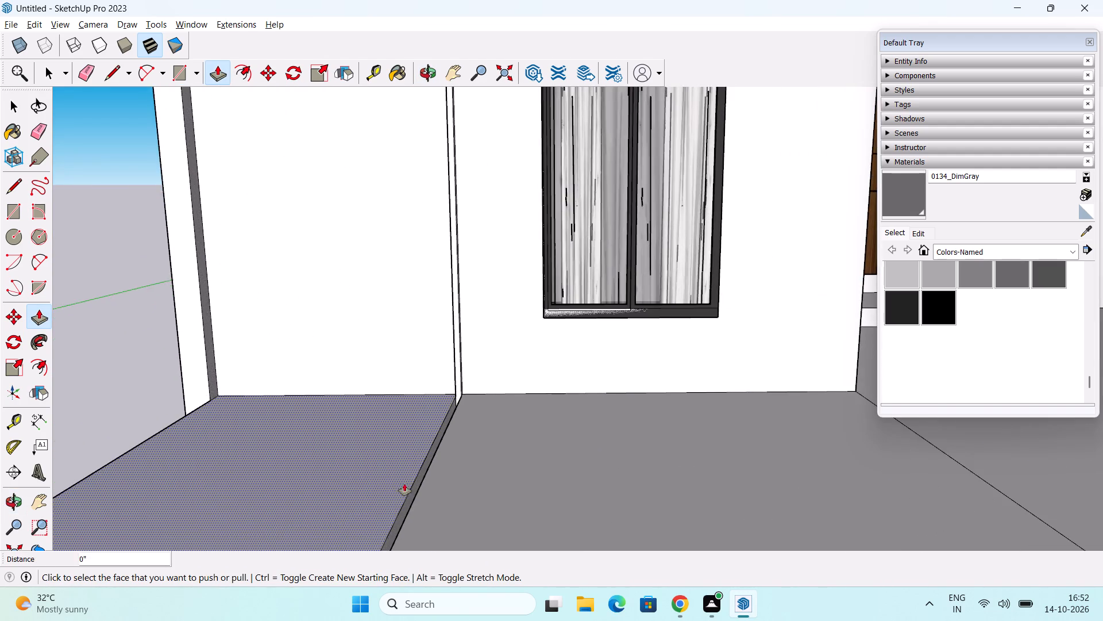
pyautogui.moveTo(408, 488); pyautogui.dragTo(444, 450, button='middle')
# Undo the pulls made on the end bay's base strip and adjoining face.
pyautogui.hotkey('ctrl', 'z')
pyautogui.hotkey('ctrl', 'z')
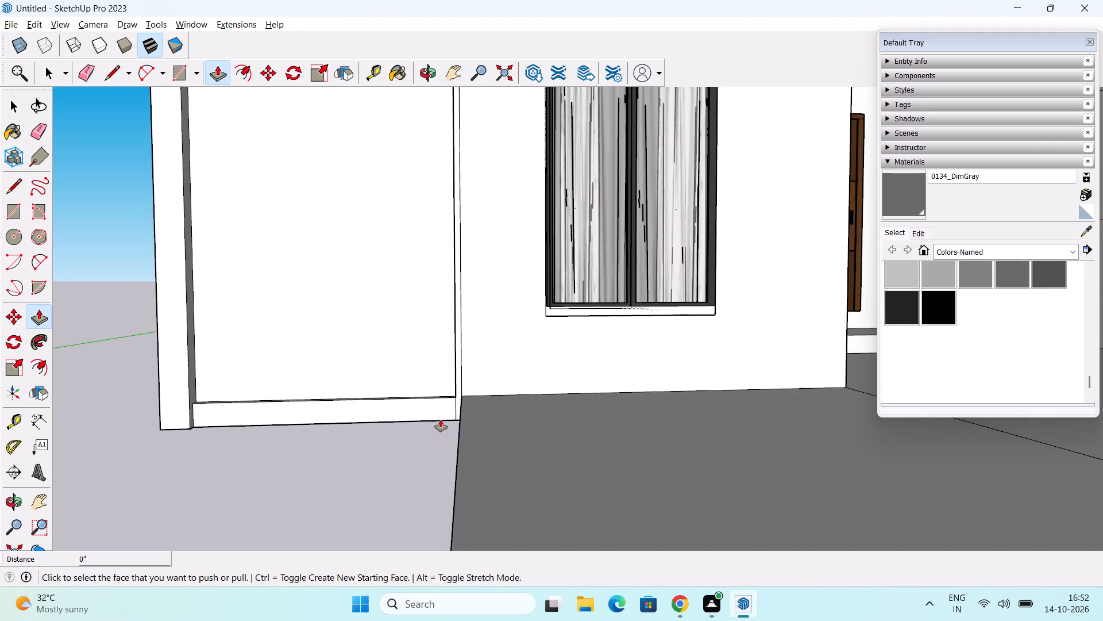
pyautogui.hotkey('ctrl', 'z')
# Draw a 2" horizontal line across the base of the narrow corner pilaster at the slab's top level.
pyautogui.moveTo(453, 415); pyautogui.dragTo(464, 404, button='middle')
pyautogui.scroll(7, 466, 400)
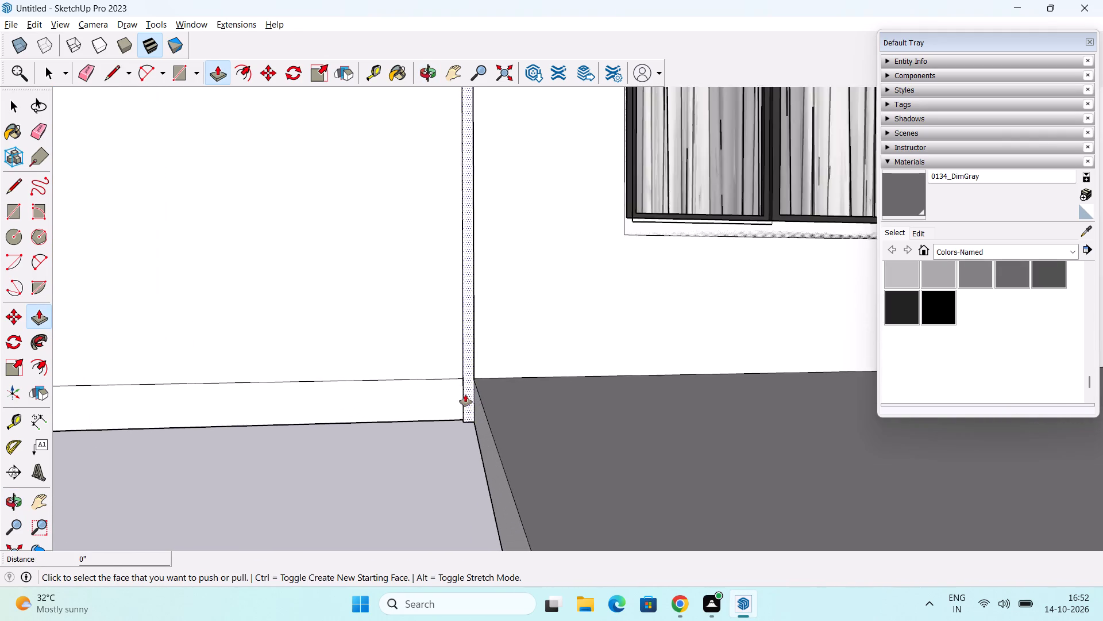
pyautogui.scroll(7, 465, 394)
pyautogui.press('space')
pyautogui.press('l')
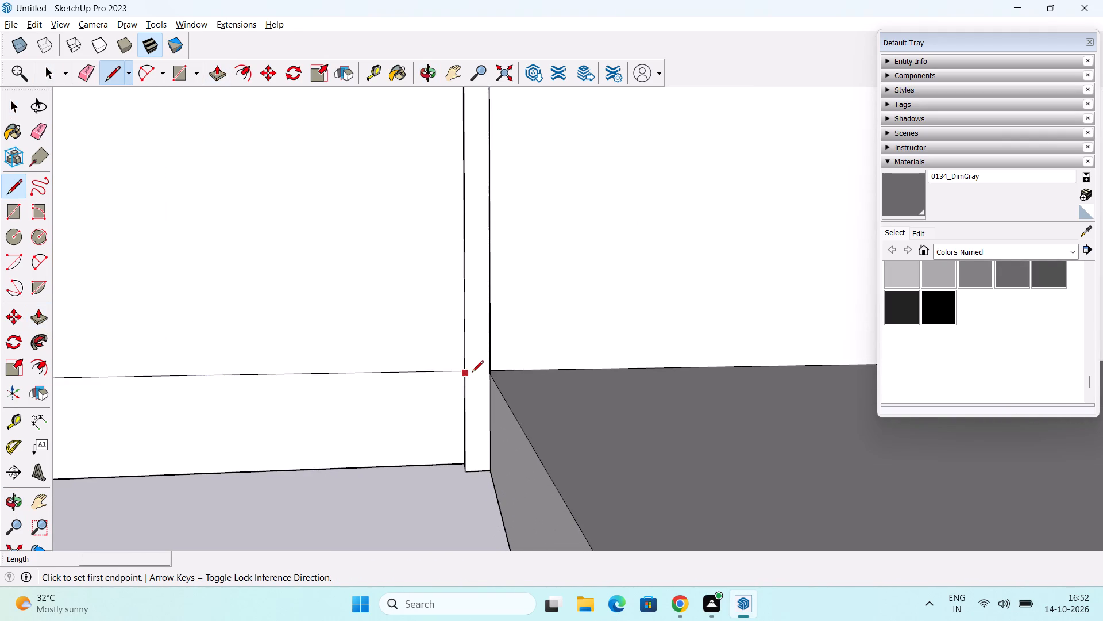
pyautogui.click(467, 373)
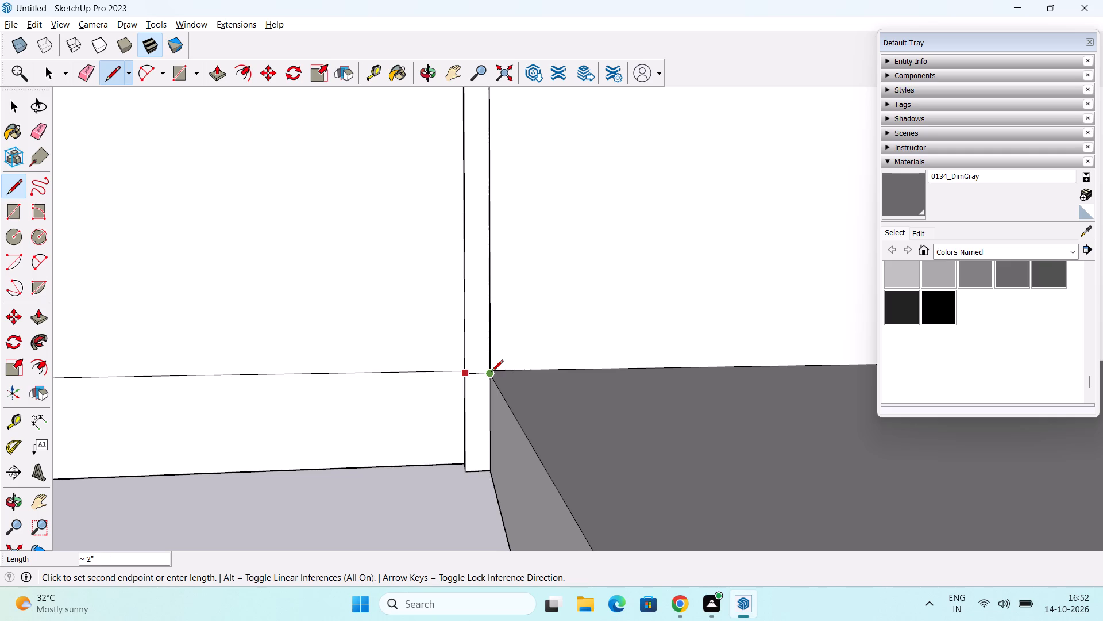
pyautogui.scroll(9, 492, 373)
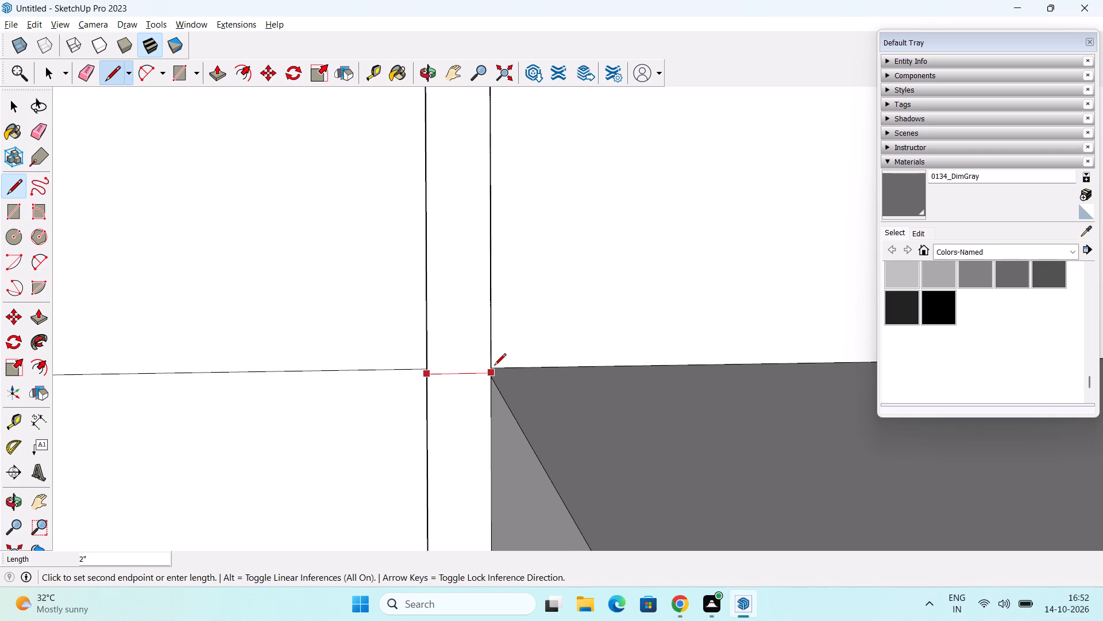
pyautogui.click(494, 366)
# Pull the pilaster's base and the end bay's base strip outward by repeating the slab's pull distance.
pyautogui.moveTo(497, 385); pyautogui.dragTo(518, 377, button='middle')
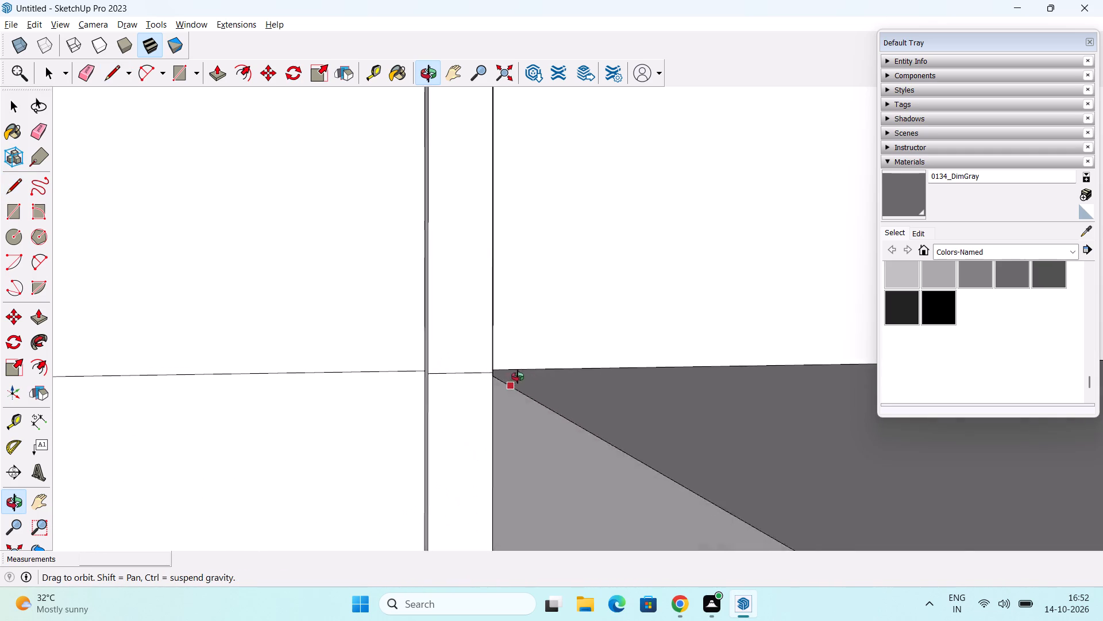
pyautogui.moveTo(518, 377); pyautogui.dragTo(565, 375, button='middle')
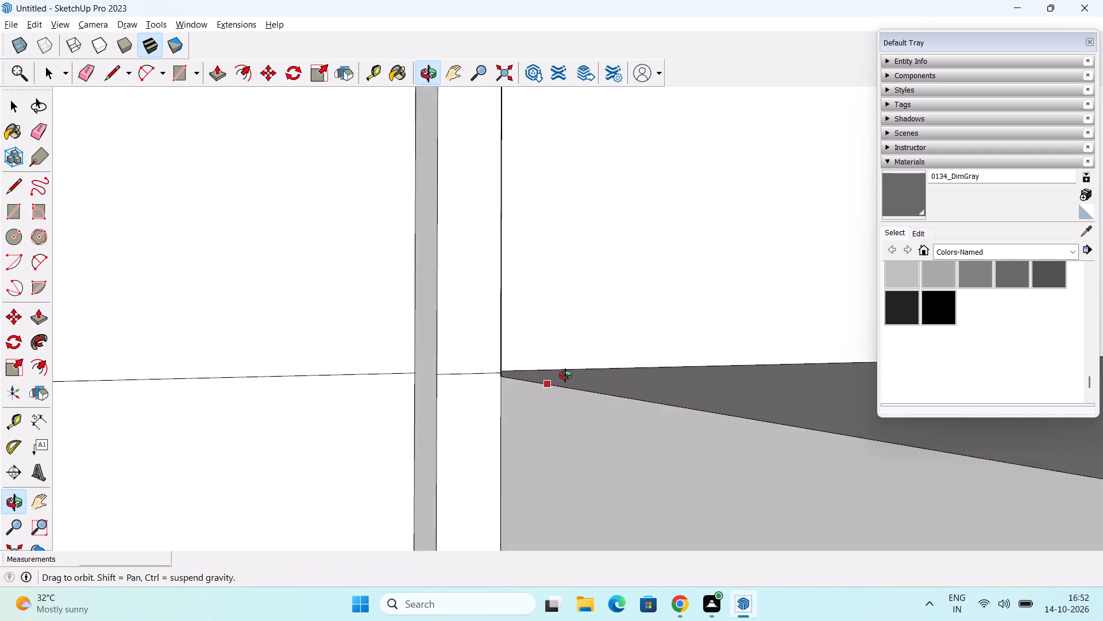
pyautogui.moveTo(565, 375); pyautogui.dragTo(562, 377, button='middle')
pyautogui.scroll(-7, 569, 377)
pyautogui.press('space')
pyautogui.moveTo(544, 457); pyautogui.dragTo(530, 461, button='middle')
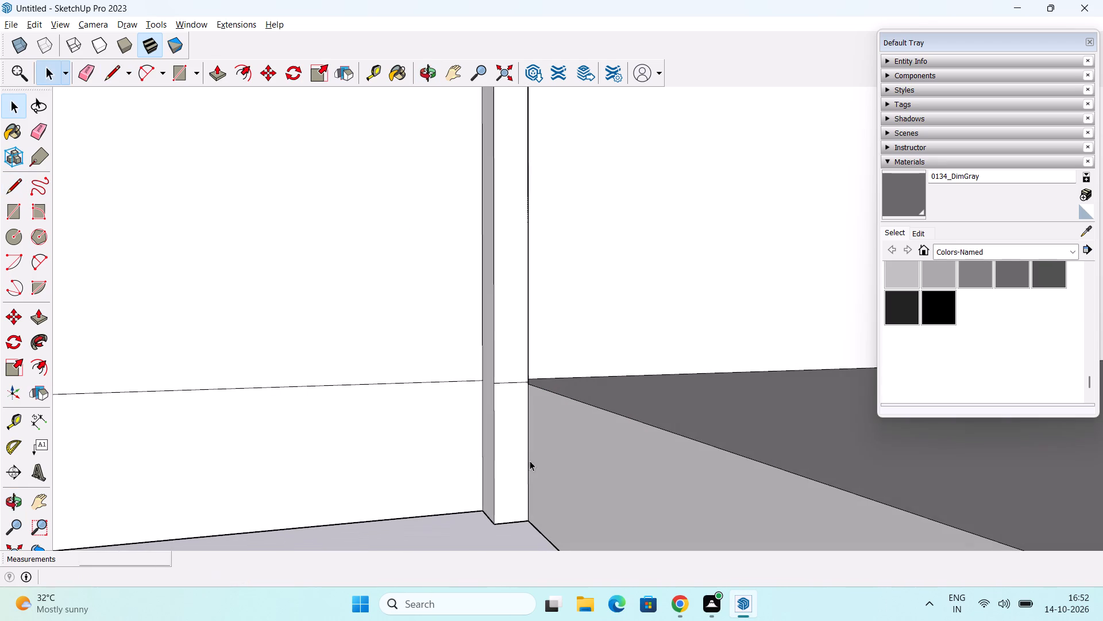
pyautogui.press('p')
pyautogui.doubleClick(514, 469)
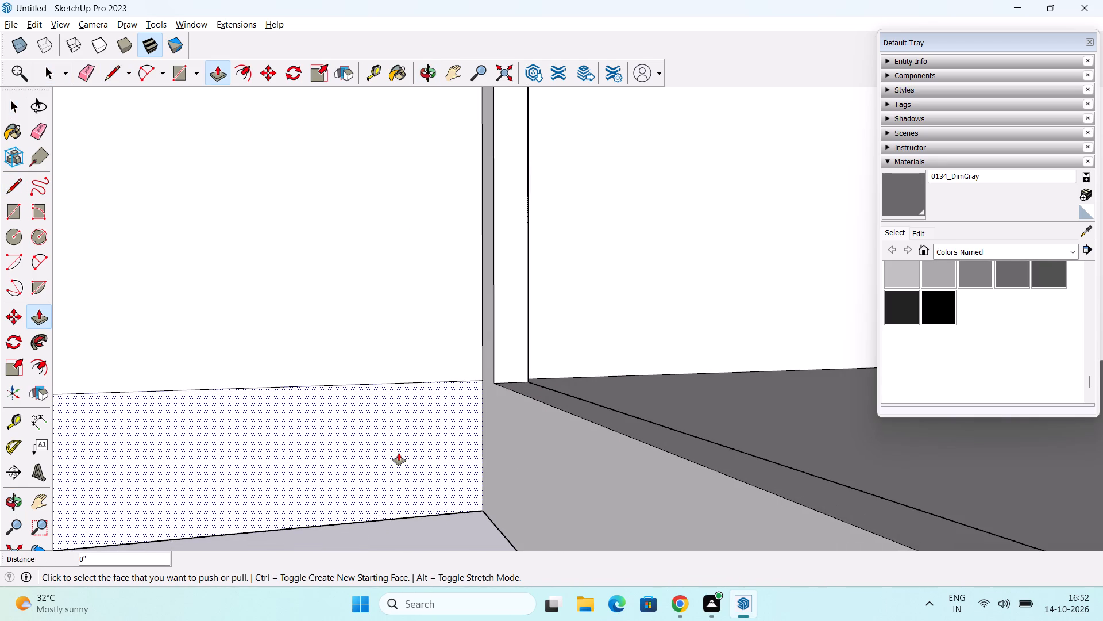
pyautogui.doubleClick(399, 453)
pyautogui.doubleClick(399, 453)
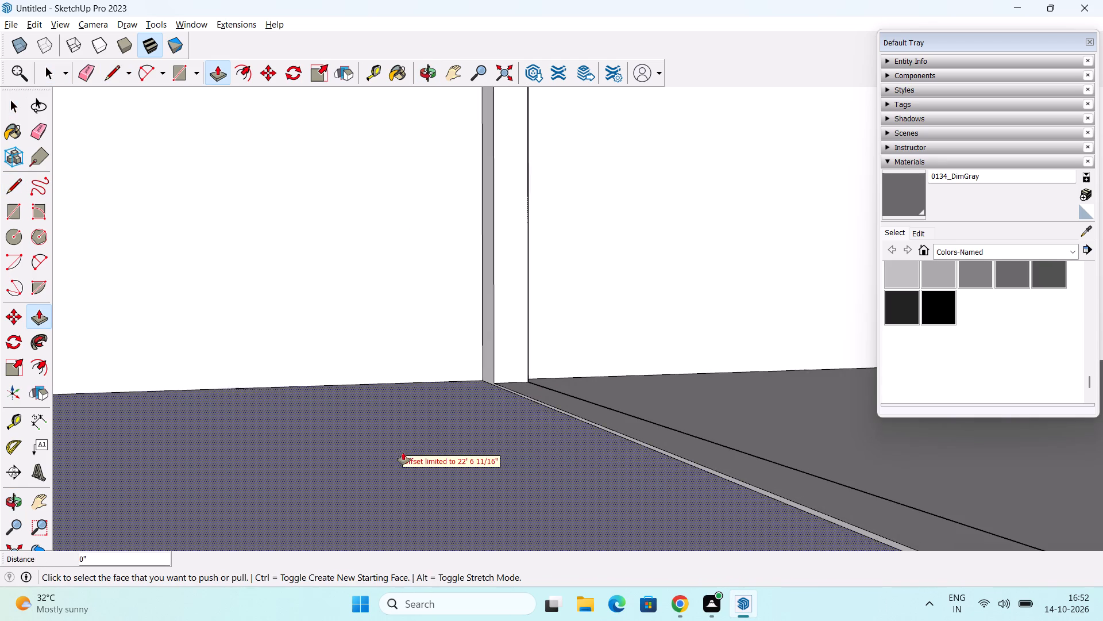
# Push the top of the narrow slab strip in front of the pilaster flush with the adjoining end bay slab.
pyautogui.scroll(-3, 416, 444)
pyautogui.moveTo(421, 443); pyautogui.dragTo(669, 400, button='middle')
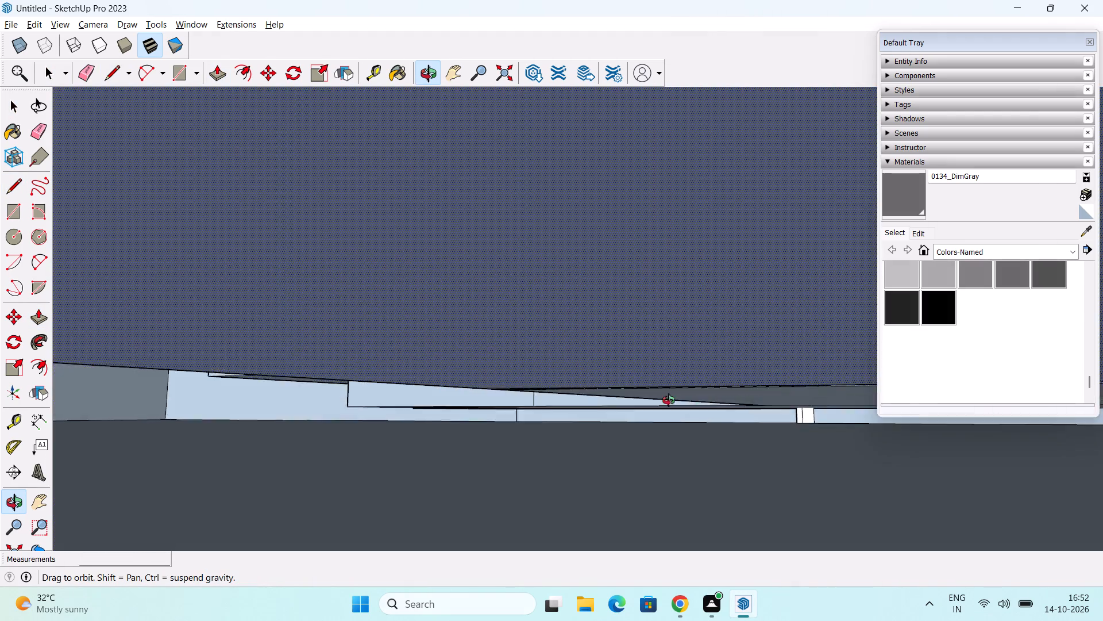
pyautogui.moveTo(669, 400); pyautogui.dragTo(510, 419, button='middle')
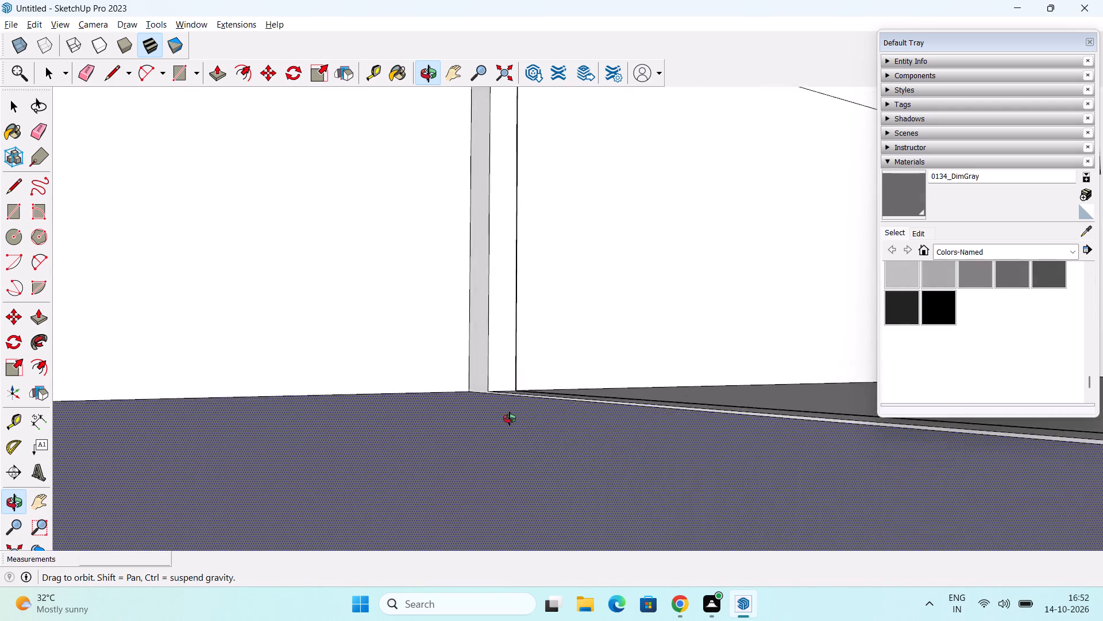
pyautogui.moveTo(510, 419); pyautogui.dragTo(156, 409, button='middle')
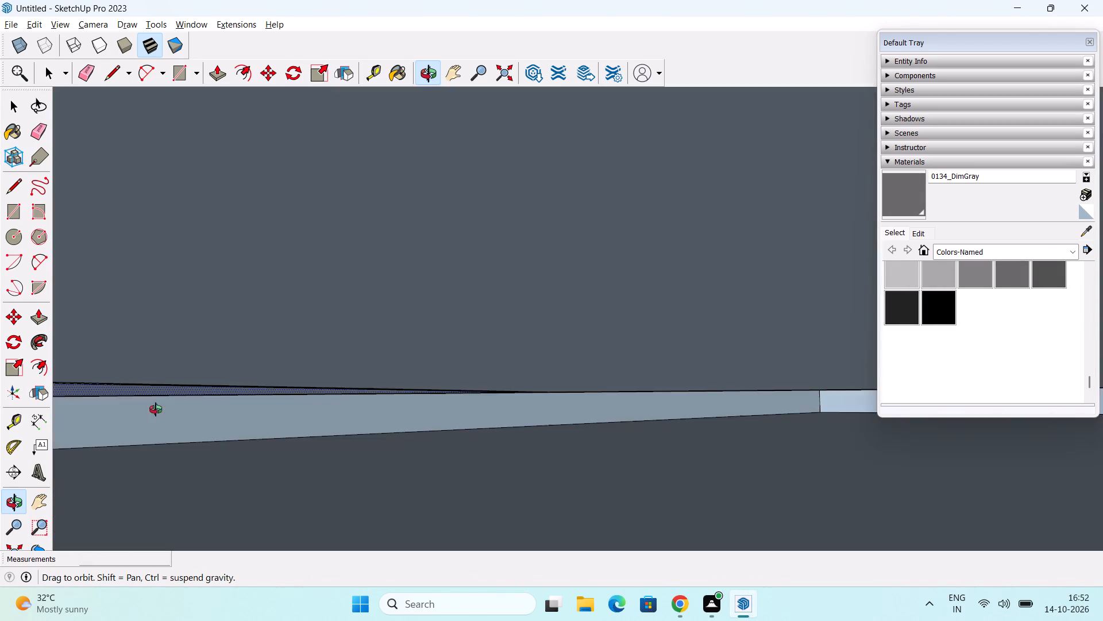
pyautogui.moveTo(156, 409); pyautogui.dragTo(203, 452, button='middle')
pyautogui.click(322, 424)
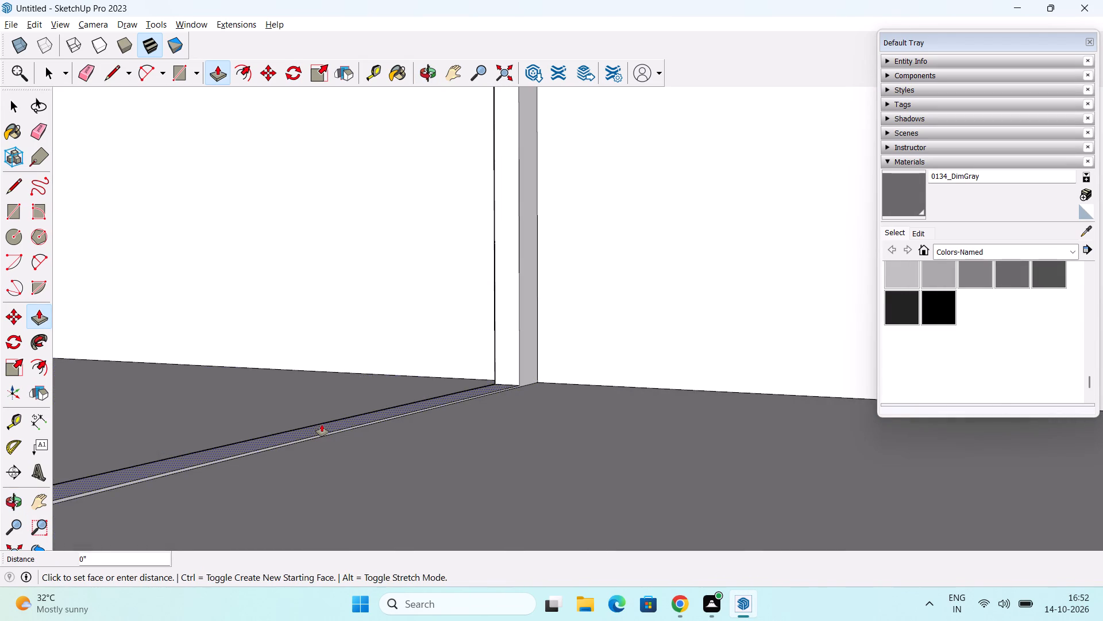
pyautogui.click(315, 439)
# Examine the extended front slab and the ground-floor facade from above, below and both sides.
pyautogui.scroll(-6, 315, 439)
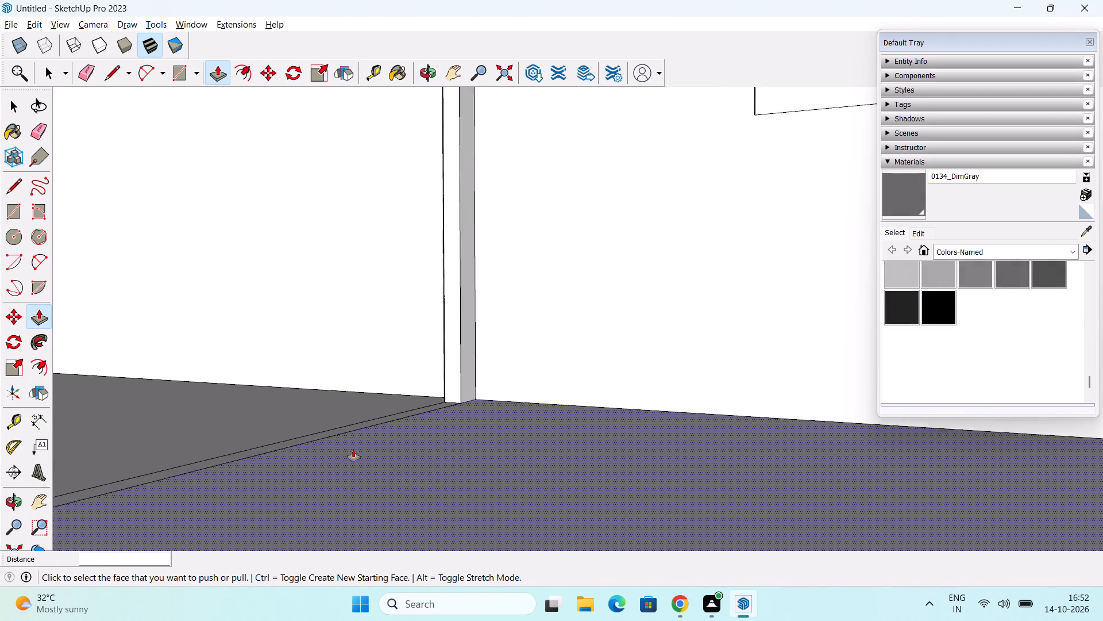
pyautogui.scroll(-5, 353, 450)
pyautogui.press('space')
pyautogui.scroll(-8, 359, 464)
pyautogui.keyDown('shift'); pyautogui.moveTo(380, 462); pyautogui.dragTo(509, 360, button='middle'); pyautogui.keyUp('shift')
pyautogui.scroll(-5, 523, 346)
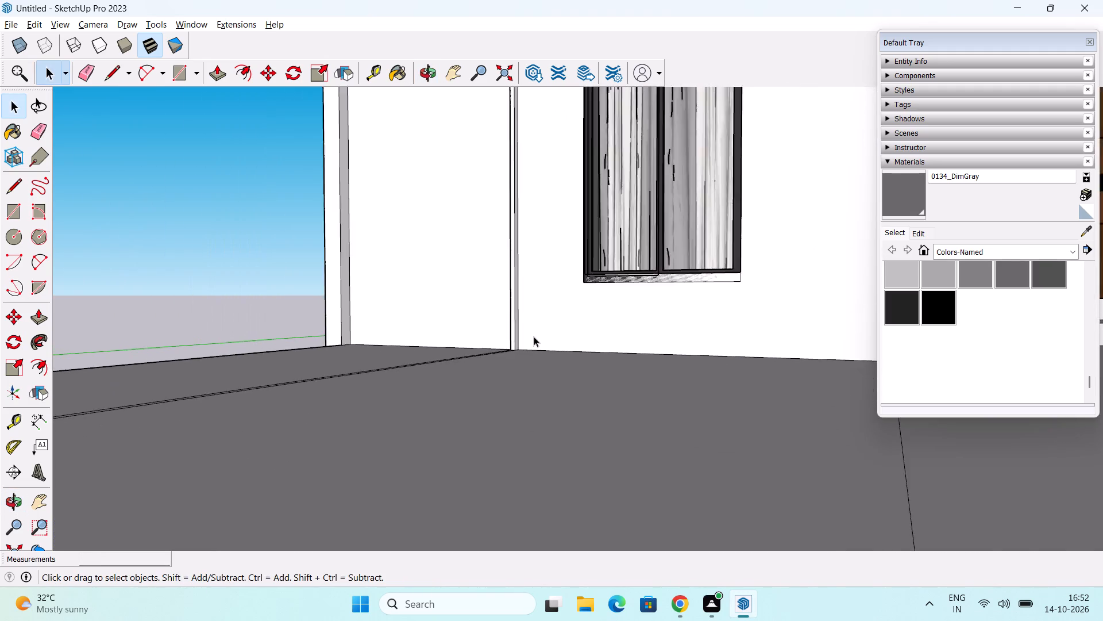
pyautogui.scroll(-4, 534, 336)
pyautogui.moveTo(534, 365); pyautogui.dragTo(552, 405, button='middle')
pyautogui.scroll(-3, 559, 397)
pyautogui.moveTo(559, 397); pyautogui.dragTo(443, 350, button='middle')
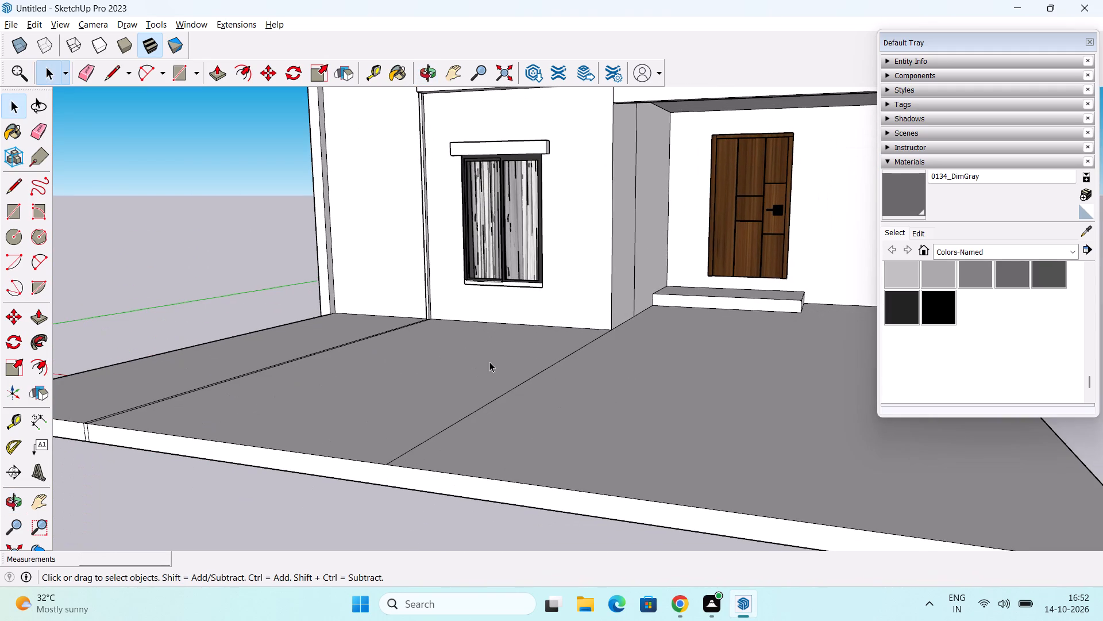
pyautogui.middleClick(547, 392)
pyautogui.scroll(-1, 550, 392)
pyautogui.moveTo(440, 409); pyautogui.dragTo(500, 415, button='middle')
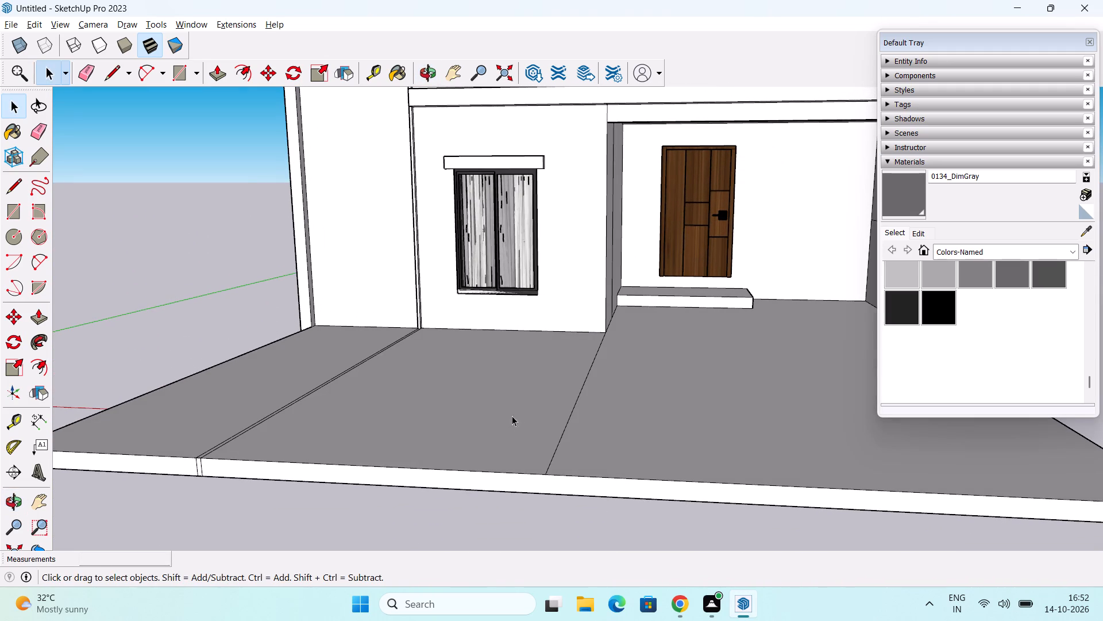
pyautogui.moveTo(535, 434); pyautogui.dragTo(515, 355, button='middle')
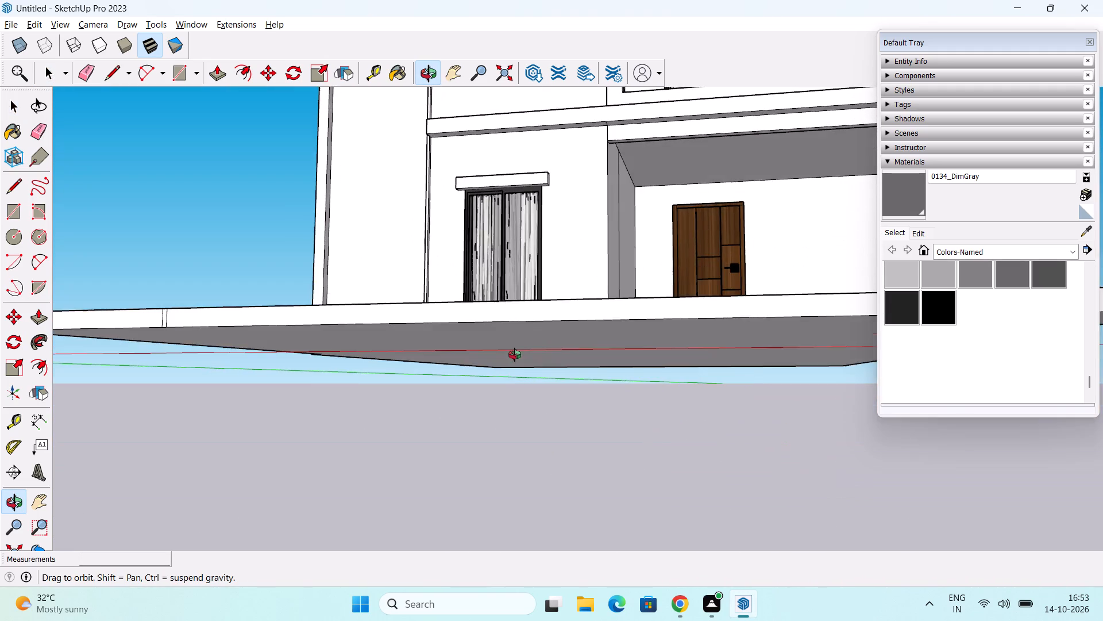
pyautogui.moveTo(515, 355); pyautogui.dragTo(521, 430, button='middle')
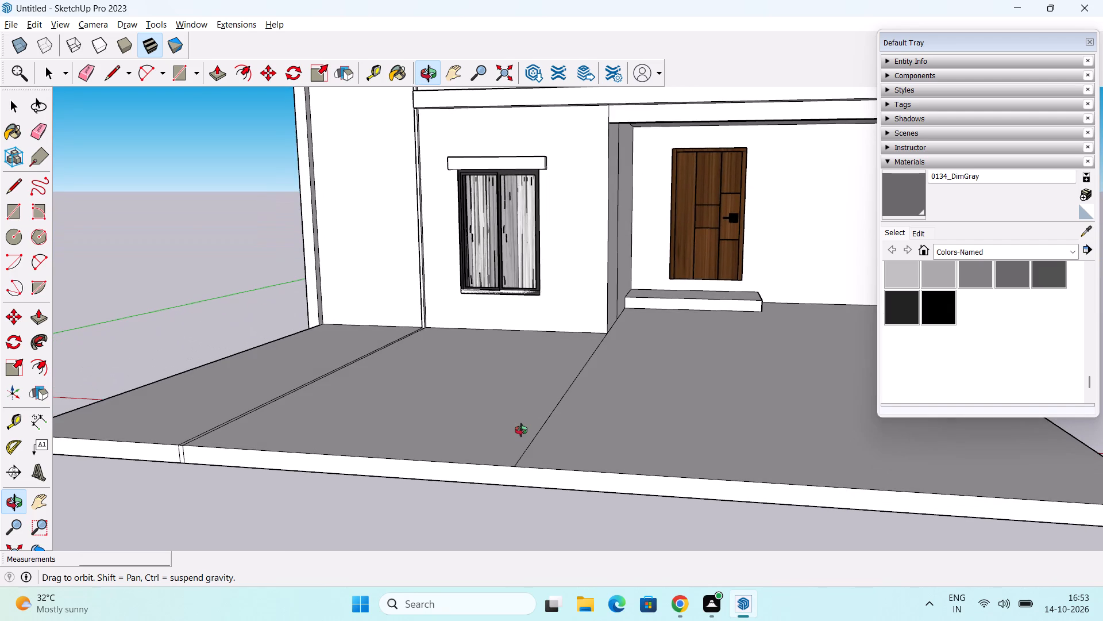
pyautogui.moveTo(521, 430); pyautogui.dragTo(509, 446, button='middle')
pyautogui.scroll(-1, 514, 396)
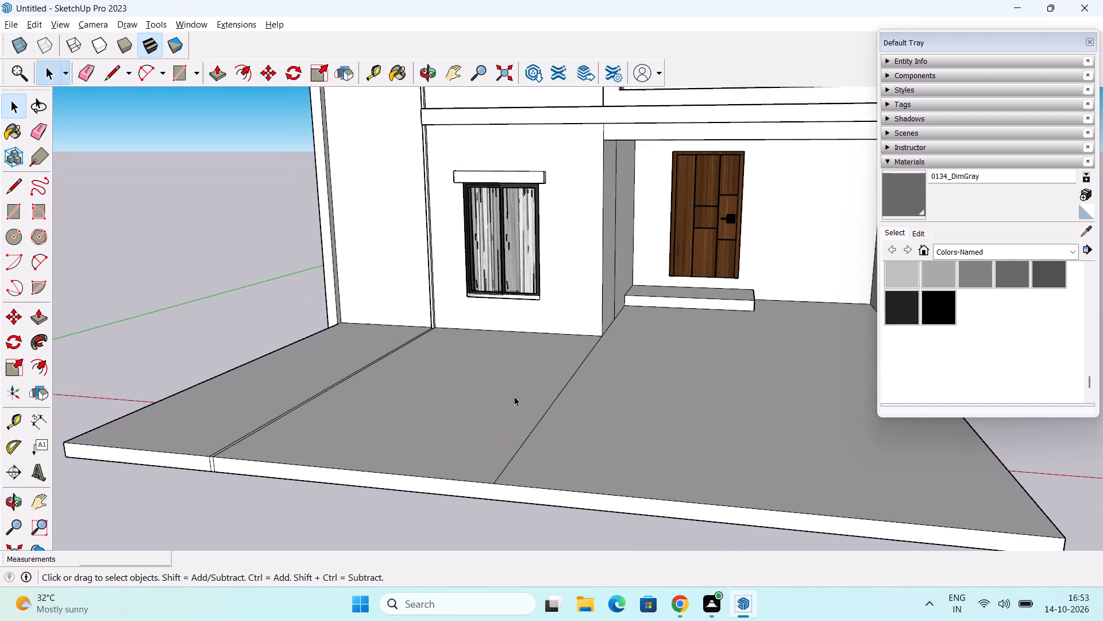
pyautogui.keyDown('shift'); pyautogui.moveTo(483, 348); pyautogui.dragTo(368, 402, button='middle'); pyautogui.keyUp('shift')
pyautogui.moveTo(417, 409); pyautogui.dragTo(427, 369, button='middle')
pyautogui.scroll(2, 457, 176)
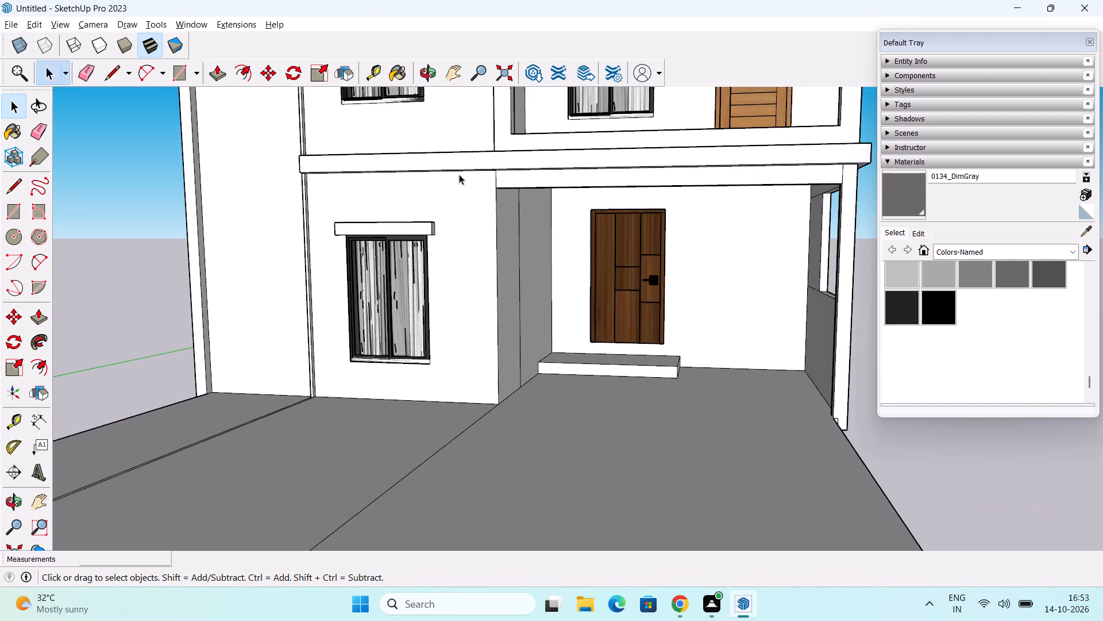
pyautogui.moveTo(496, 227); pyautogui.dragTo(508, 218, button='middle')
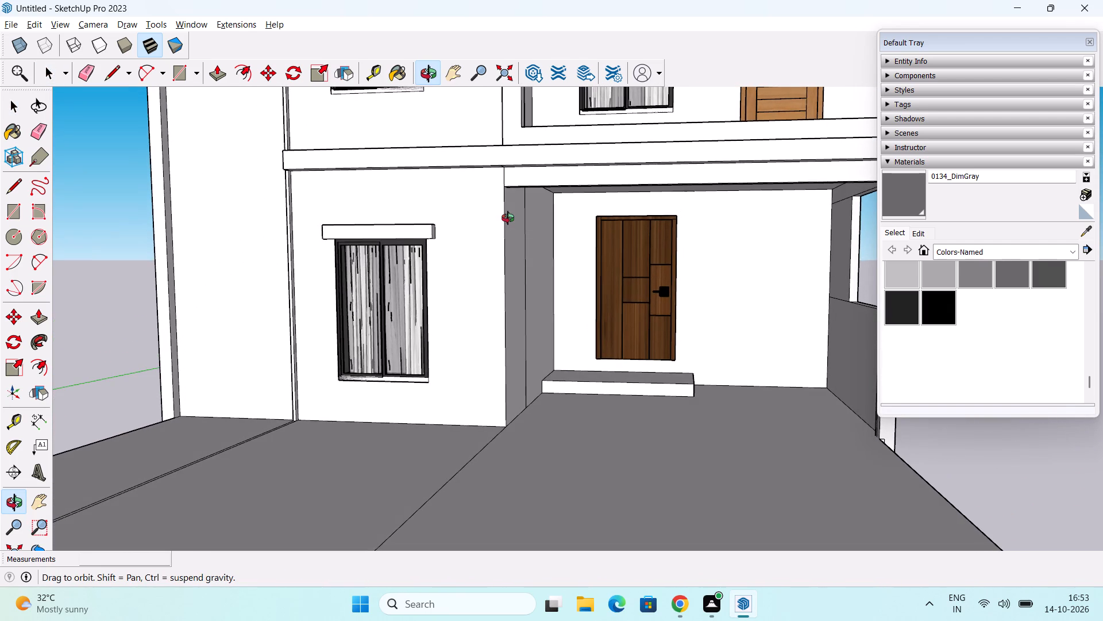
pyautogui.moveTo(508, 218); pyautogui.dragTo(454, 259, button='middle')
pyautogui.scroll(-2, 408, 280)
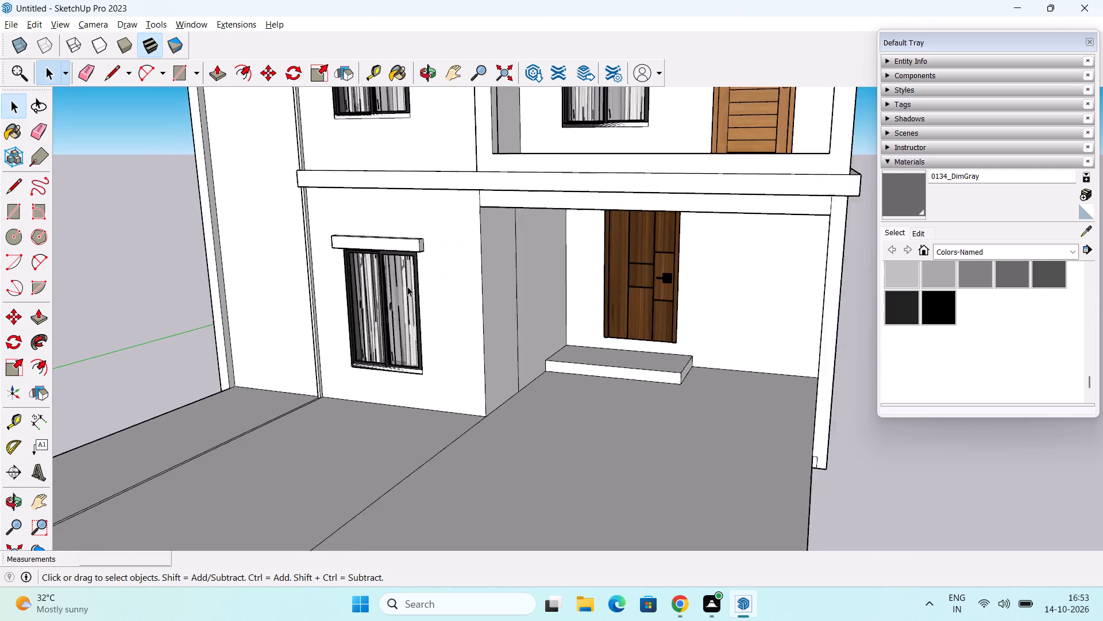
pyautogui.scroll(-1, 407, 286)
pyautogui.moveTo(351, 350); pyautogui.dragTo(465, 421, button='middle')
pyautogui.moveTo(467, 424); pyautogui.dragTo(481, 402, button='middle')
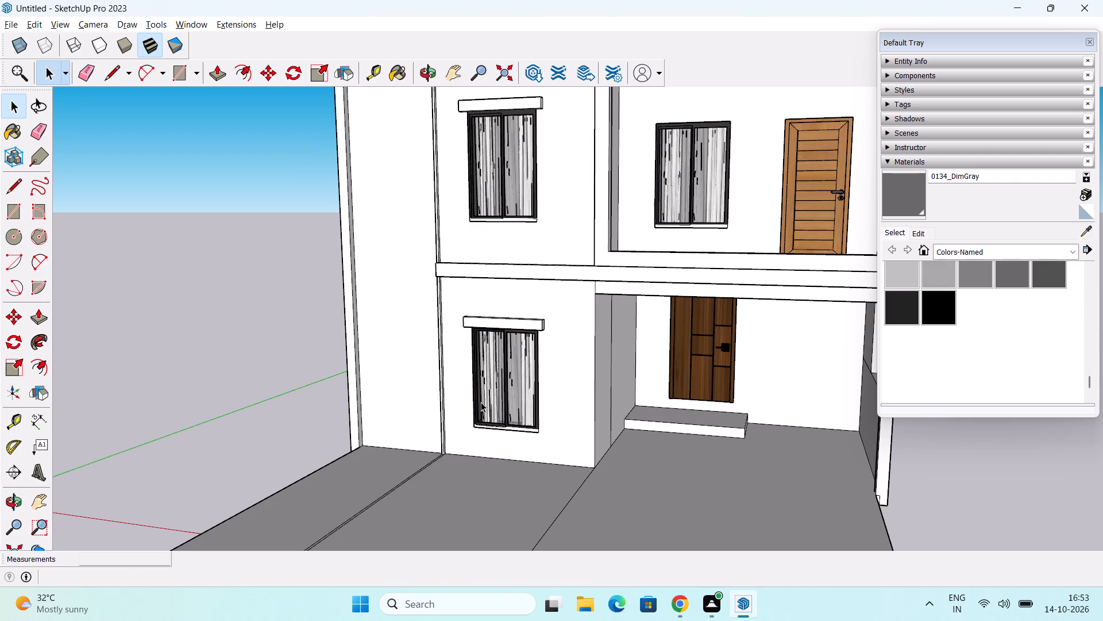
# Examine the full front facade, including the plain end bay, the upper storeys and the porch, from several angles.
pyautogui.scroll(-2, 558, 343)
pyautogui.keyDown('shift'); pyautogui.moveTo(560, 350); pyautogui.dragTo(600, 321, button='middle'); pyautogui.keyUp('shift')
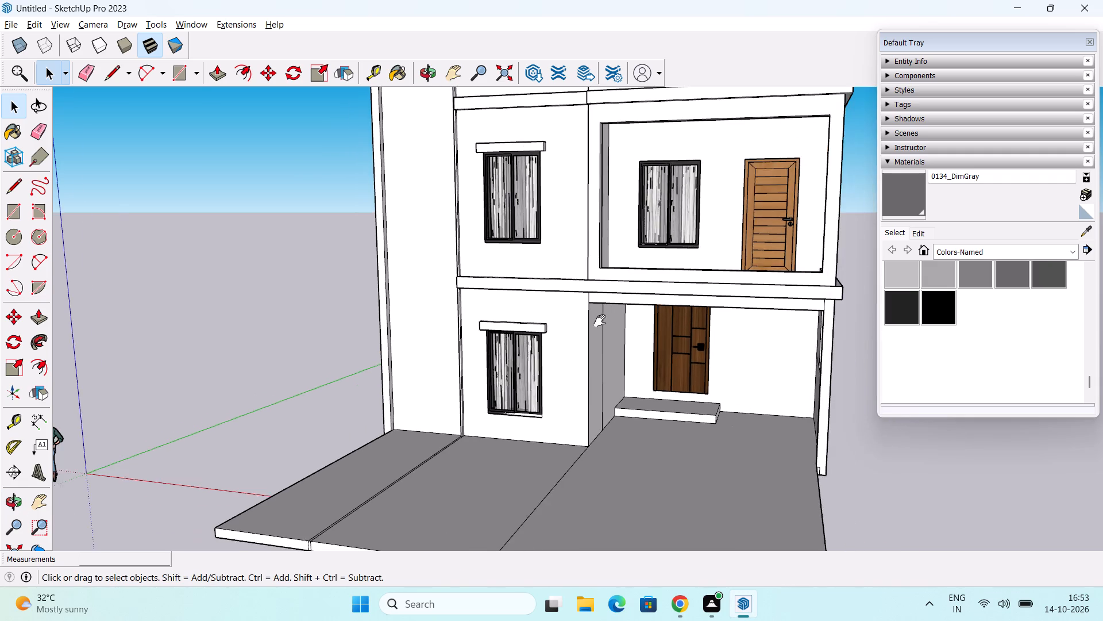
pyautogui.keyDown('shift'); pyautogui.moveTo(600, 321); pyautogui.dragTo(635, 298, button='middle'); pyautogui.keyUp('shift')
pyautogui.keyDown('shift'); pyautogui.moveTo(607, 360); pyautogui.dragTo(557, 474, button='middle'); pyautogui.keyUp('shift')
pyautogui.moveTo(557, 474); pyautogui.dragTo(574, 453, button='middle')
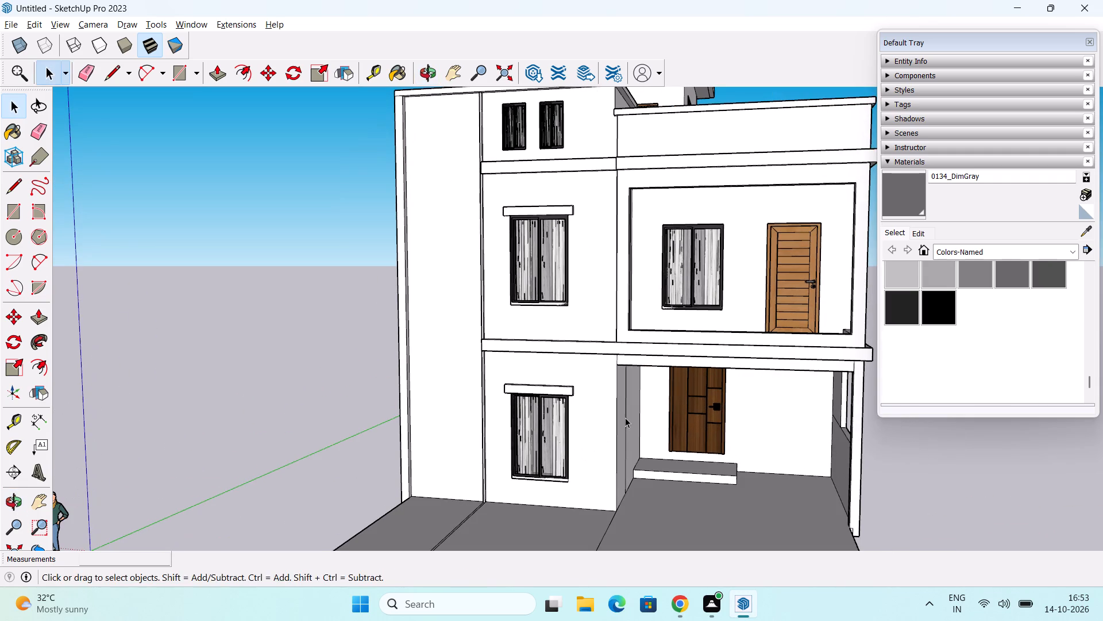
pyautogui.press('l')
pyautogui.moveTo(567, 342); pyautogui.dragTo(651, 317, button='middle')
pyautogui.keyDown('shift'); pyautogui.moveTo(583, 326); pyautogui.dragTo(576, 392, button='middle'); pyautogui.keyUp('shift')
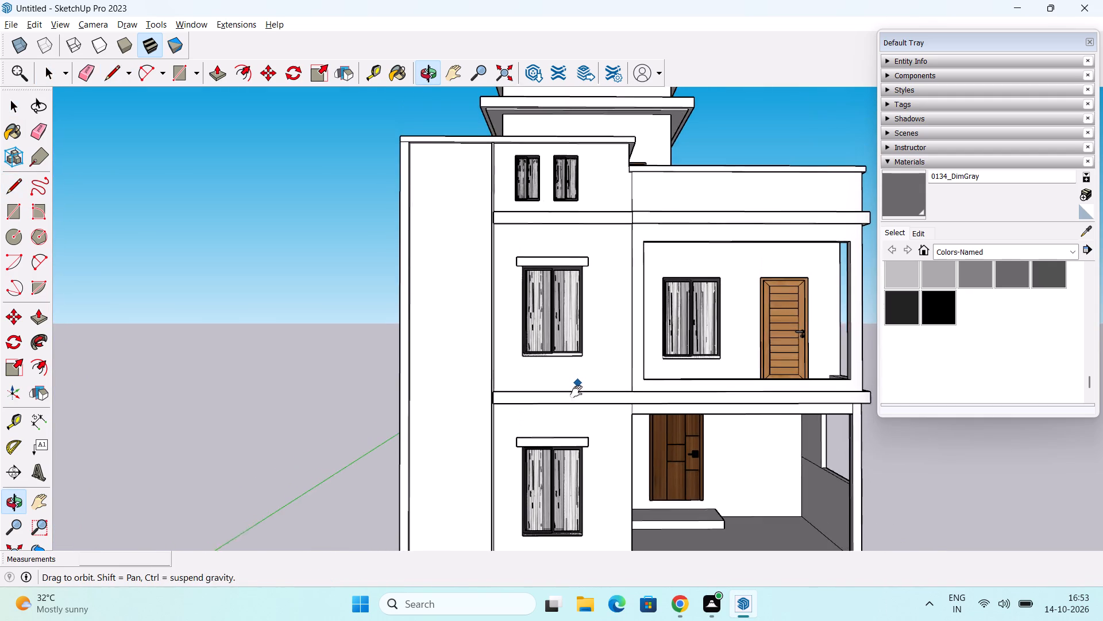
pyautogui.keyDown('shift'); pyautogui.moveTo(576, 392); pyautogui.dragTo(576, 392, button='middle'); pyautogui.keyUp('shift')
pyautogui.moveTo(569, 362); pyautogui.dragTo(655, 348, button='middle')
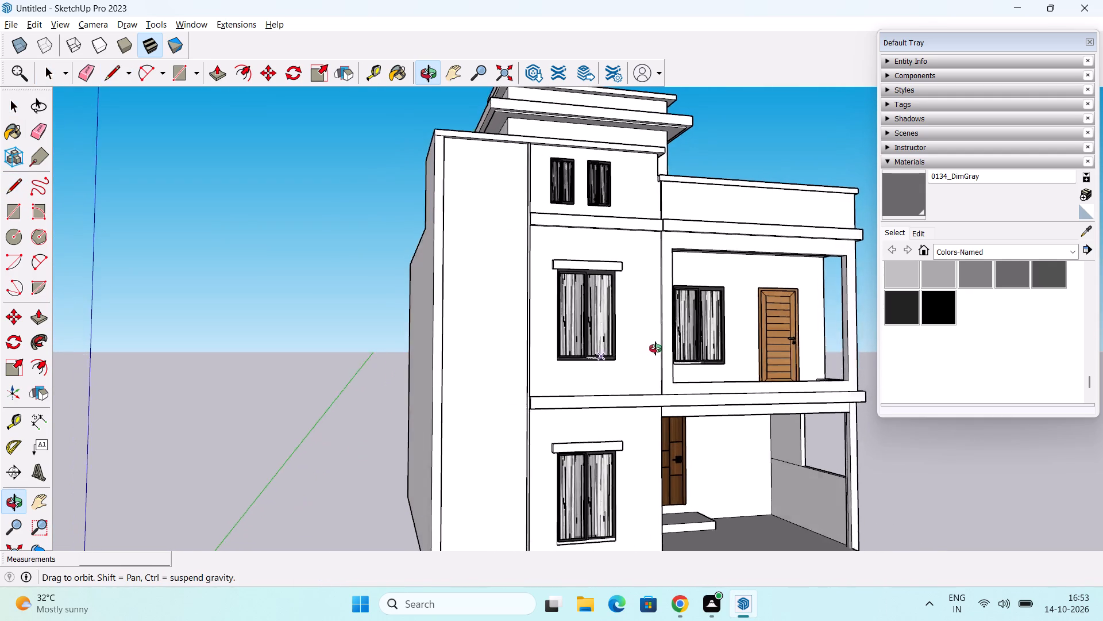
pyautogui.moveTo(655, 348); pyautogui.dragTo(642, 377, button='middle')
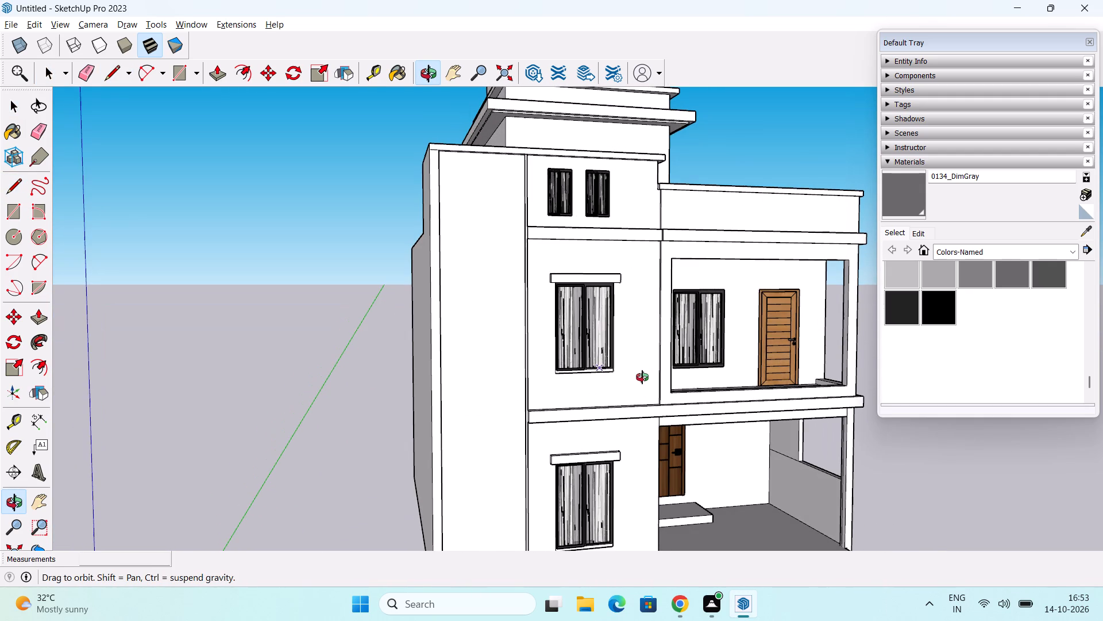
pyautogui.moveTo(642, 377); pyautogui.dragTo(633, 377, button='middle')
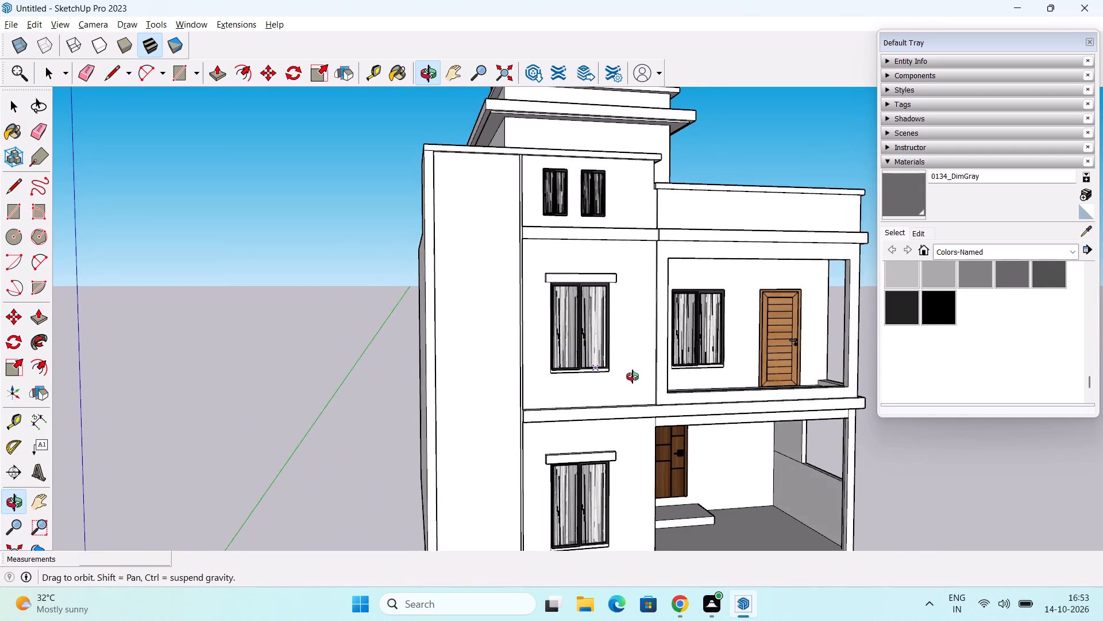
pyautogui.moveTo(633, 377); pyautogui.dragTo(649, 398, button='middle')
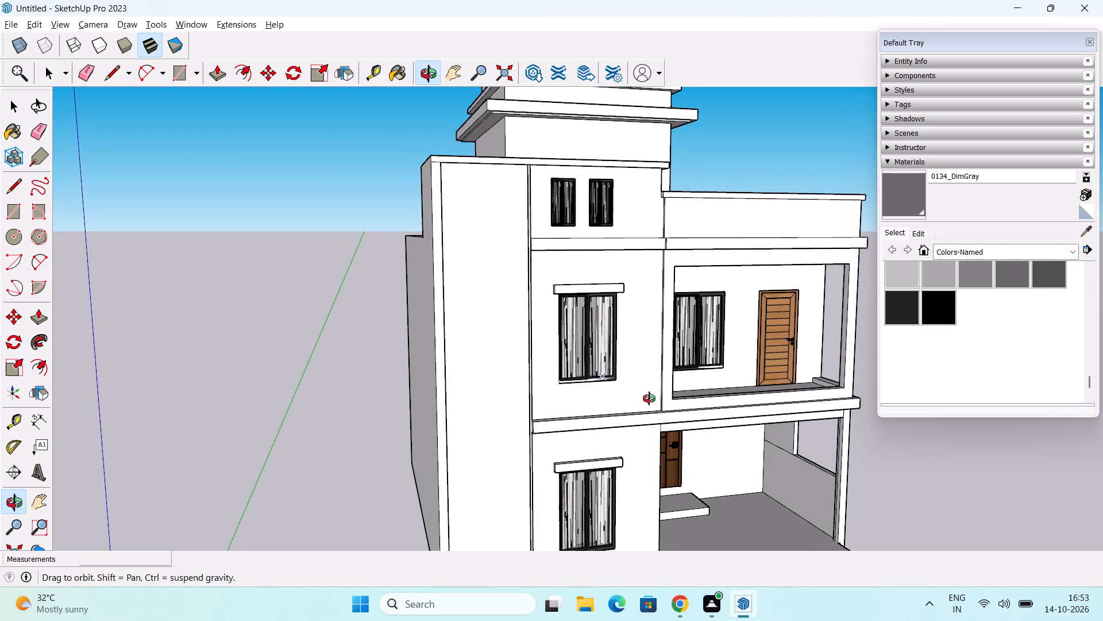
pyautogui.moveTo(649, 398); pyautogui.dragTo(587, 381, button='middle')
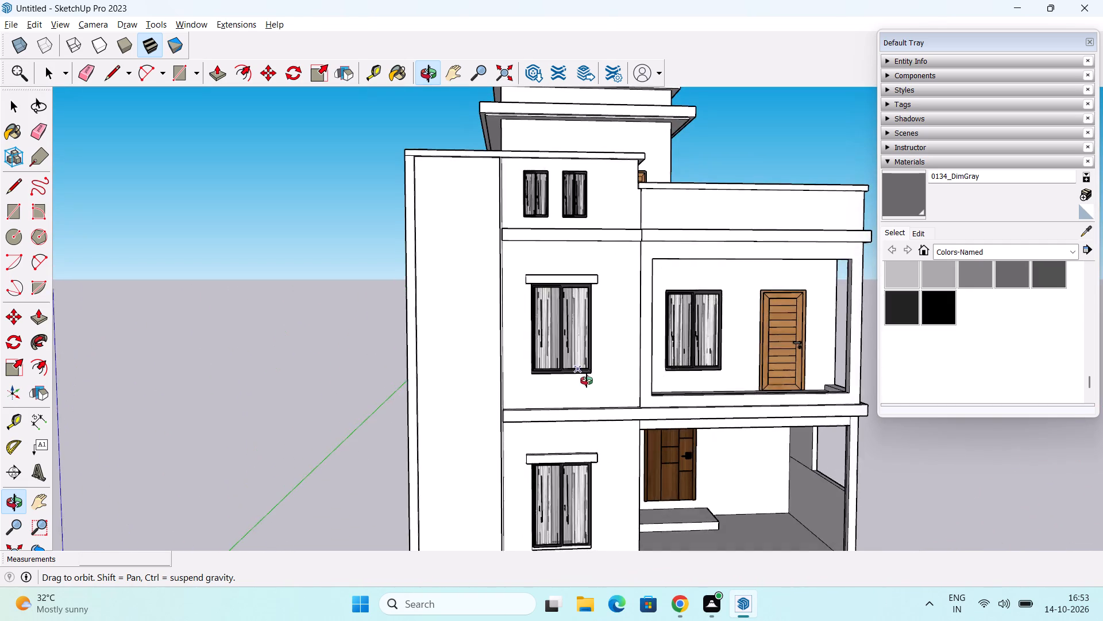
pyautogui.moveTo(587, 381); pyautogui.dragTo(611, 394, button='middle')
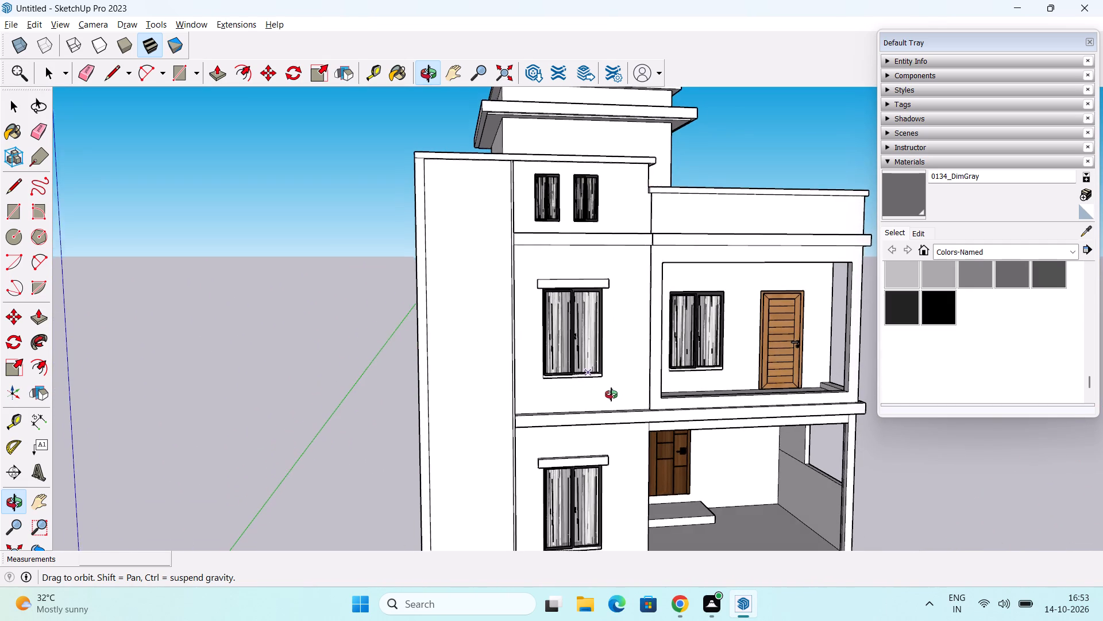
pyautogui.moveTo(611, 394); pyautogui.dragTo(611, 401, button='middle')
pyautogui.press('space')
# Pull the large outer side wall face beside the plain end bay outward by 1'.
pyautogui.moveTo(556, 420); pyautogui.dragTo(699, 429, button='middle')
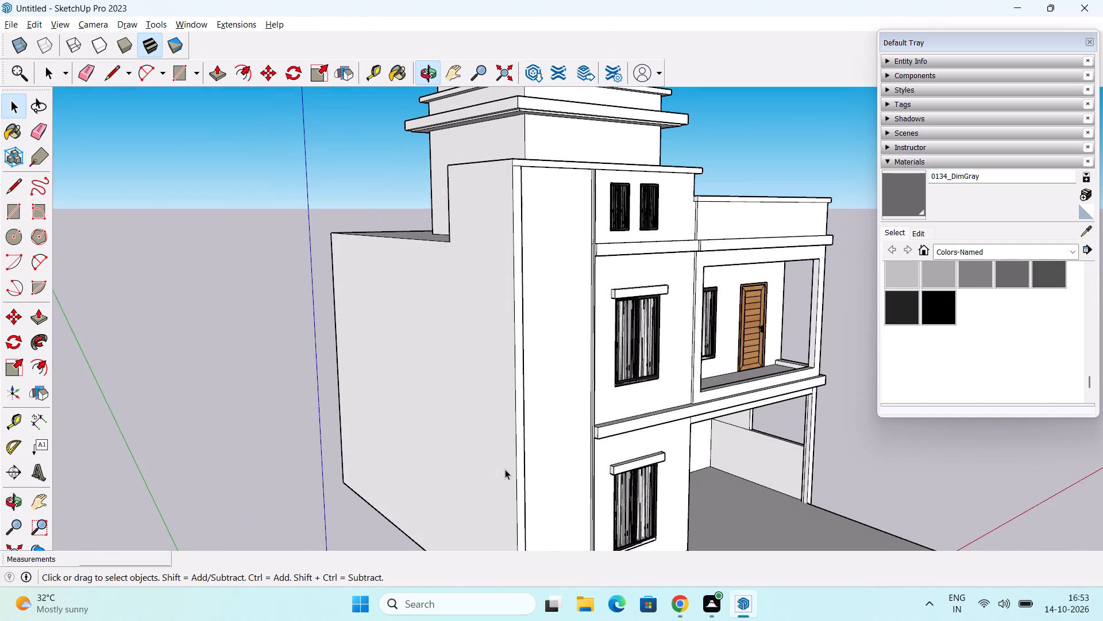
pyautogui.press('p')
pyautogui.click(435, 436)
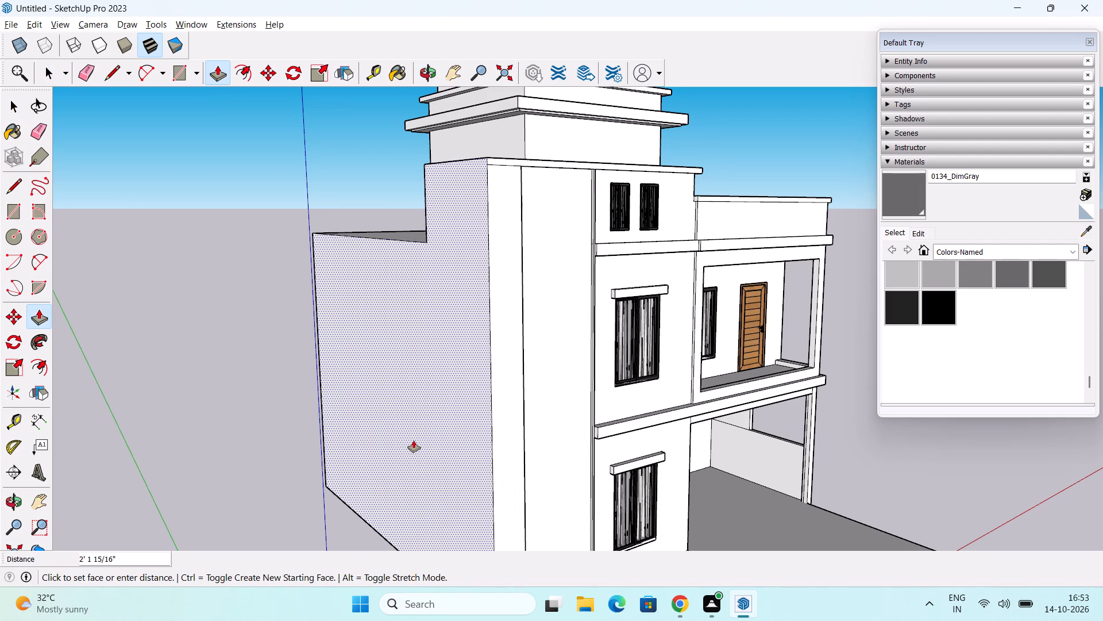
pyautogui.press('1')
pyautogui.press("'")
pyautogui.press('Return')
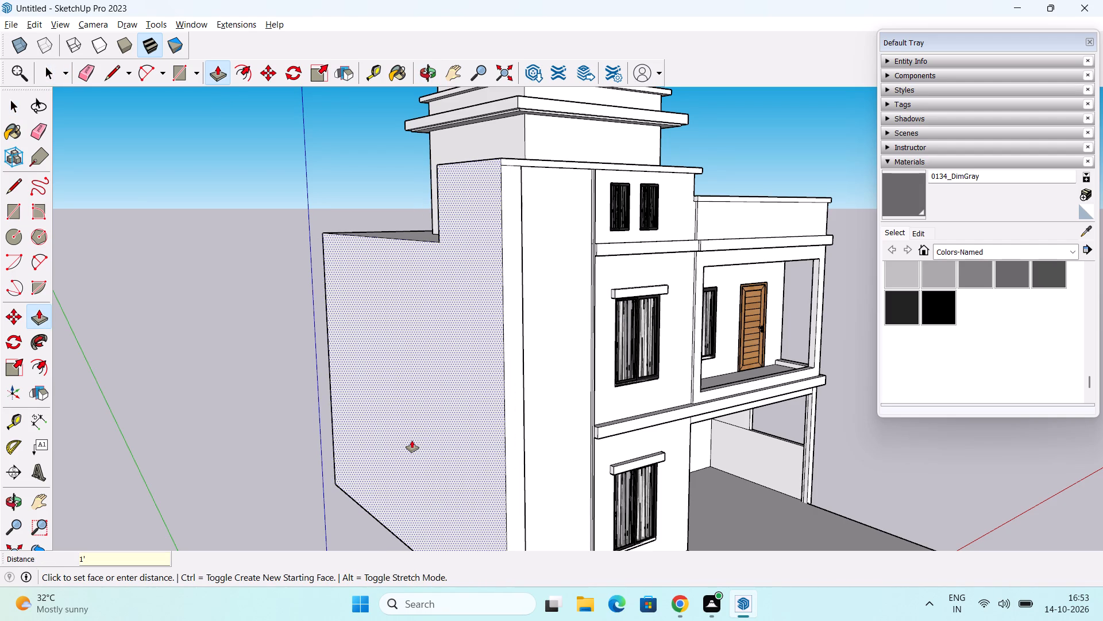
# Push the narrow inner return face of the side wall back by about 1' 1", widening the end bay's recessed face.
pyautogui.moveTo(468, 445); pyautogui.dragTo(313, 465, button='middle')
pyautogui.moveTo(475, 438); pyautogui.dragTo(429, 442, button='middle')
pyautogui.scroll(4, 412, 427)
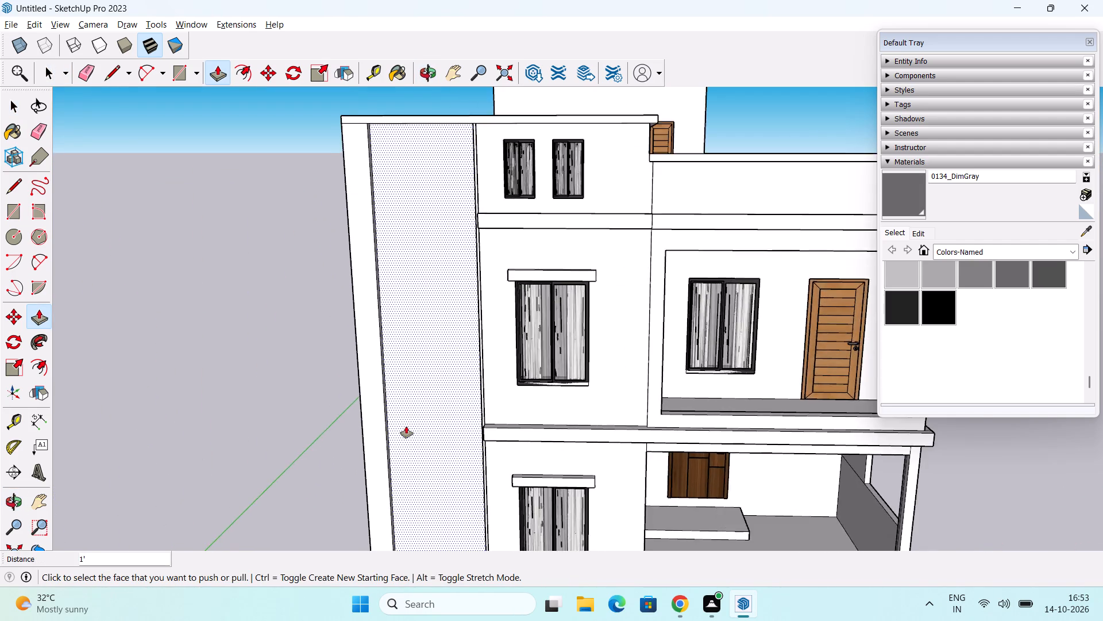
pyautogui.scroll(14, 406, 426)
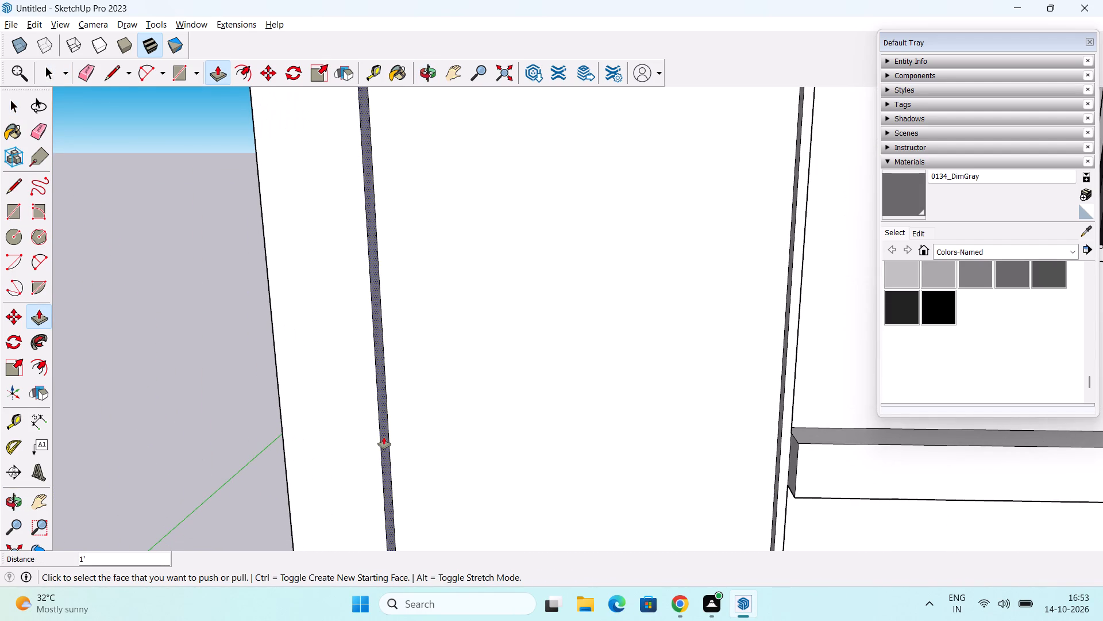
pyautogui.click(384, 437)
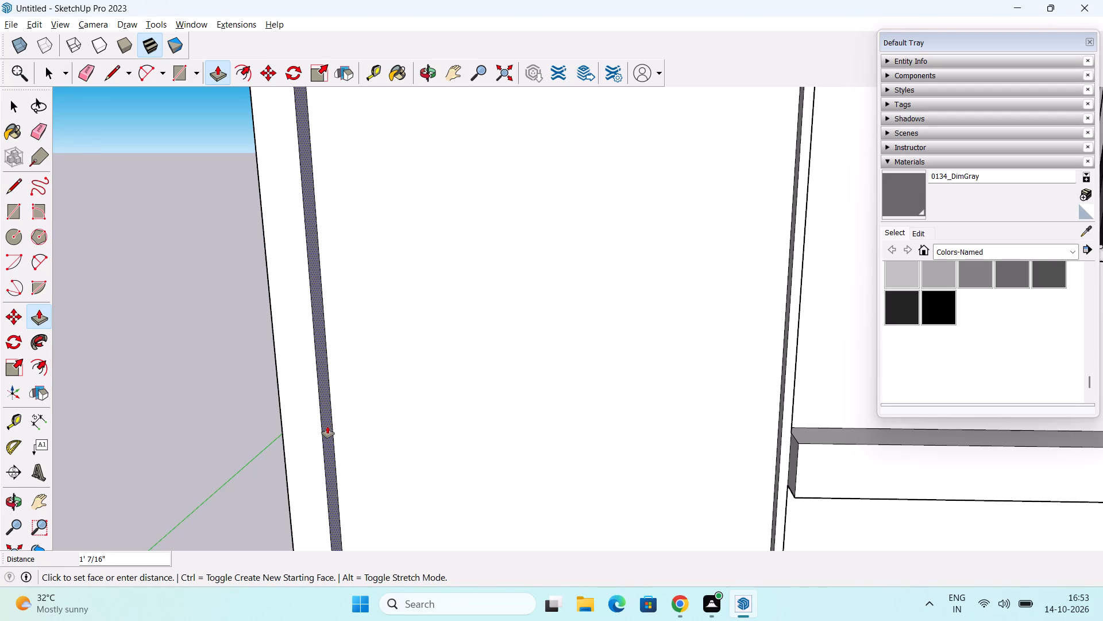
pyautogui.click(323, 426)
# Push the side wall's narrow inner return face a further 1 1/8" or so toward the outer side.
pyautogui.scroll(-7, 358, 423)
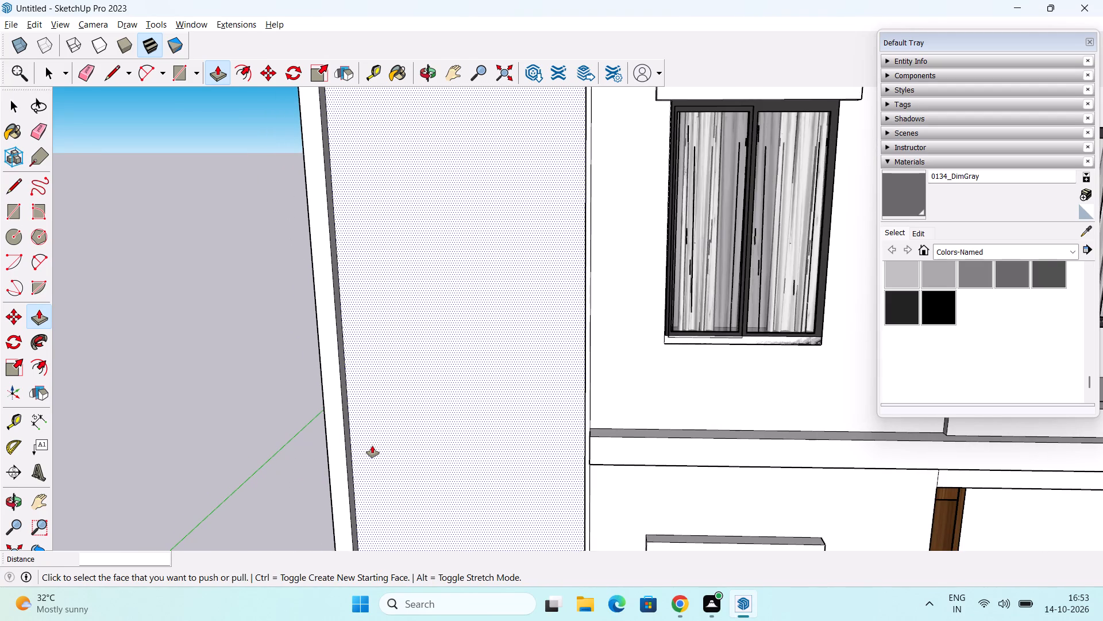
pyautogui.keyDown('shift'); pyautogui.moveTo(367, 440); pyautogui.dragTo(403, 378, button='middle'); pyautogui.keyUp('shift')
pyautogui.scroll(-4, 418, 377)
pyautogui.scroll(-3, 399, 439)
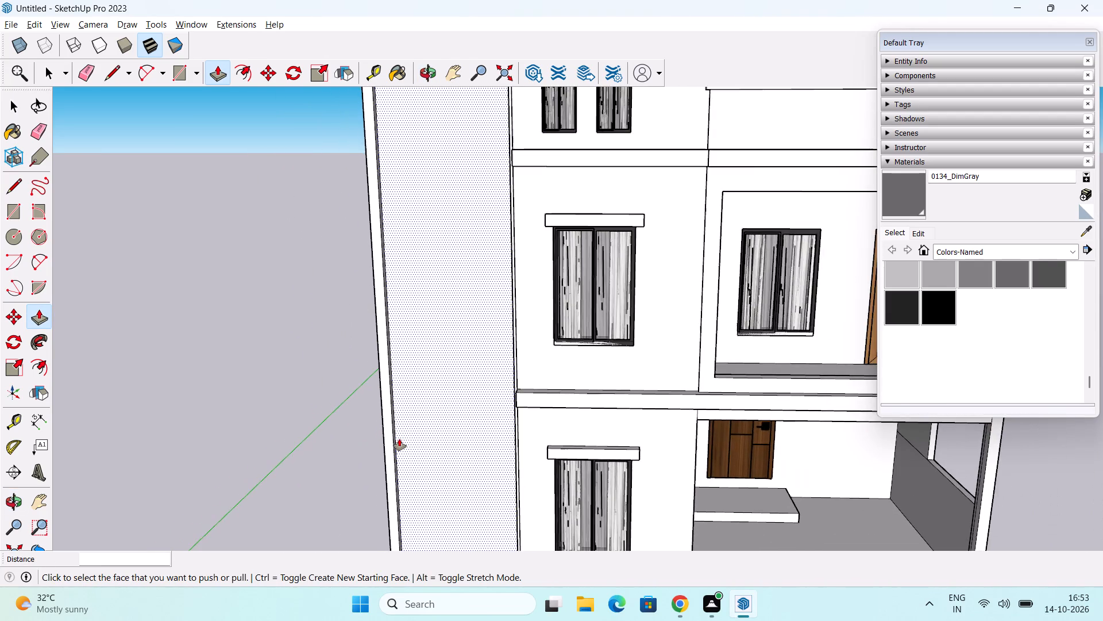
pyautogui.scroll(-4, 399, 413)
pyautogui.keyDown('shift'); pyautogui.moveTo(412, 398); pyautogui.dragTo(427, 430, button='middle'); pyautogui.keyUp('shift')
pyautogui.scroll(4, 416, 436)
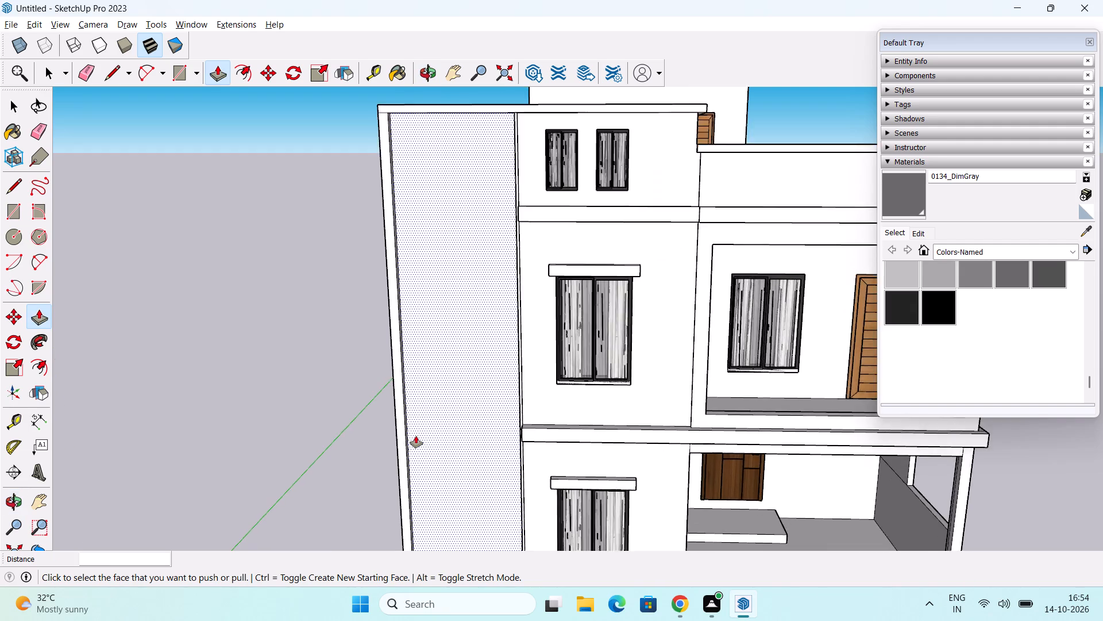
pyautogui.scroll(9, 416, 436)
pyautogui.moveTo(399, 462); pyautogui.dragTo(357, 471, button='middle')
pyautogui.scroll(5, 374, 463)
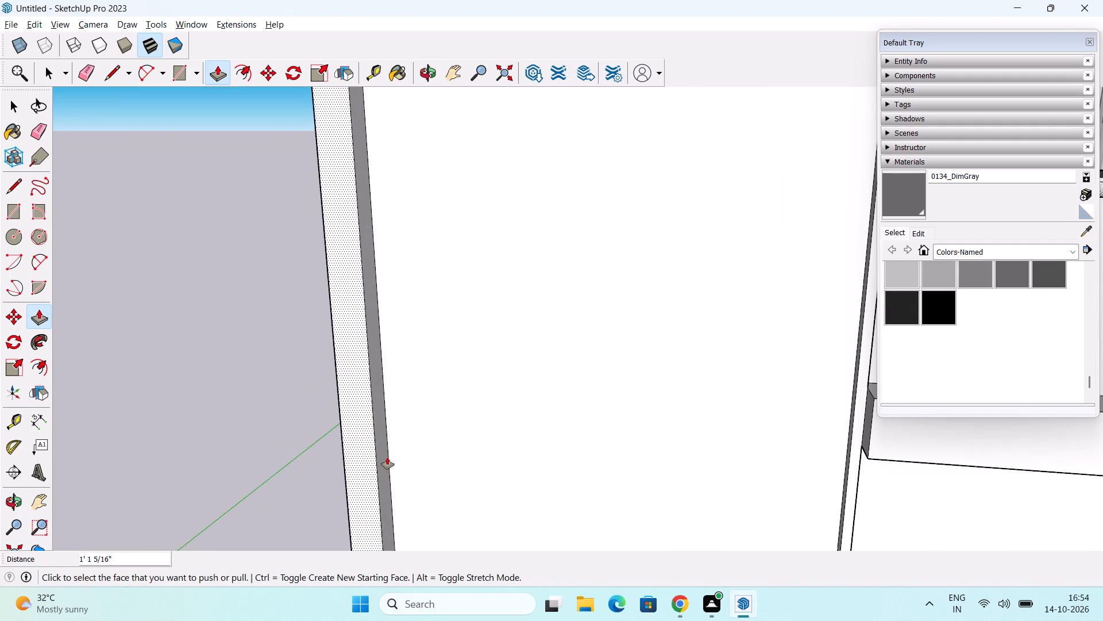
pyautogui.click(383, 464)
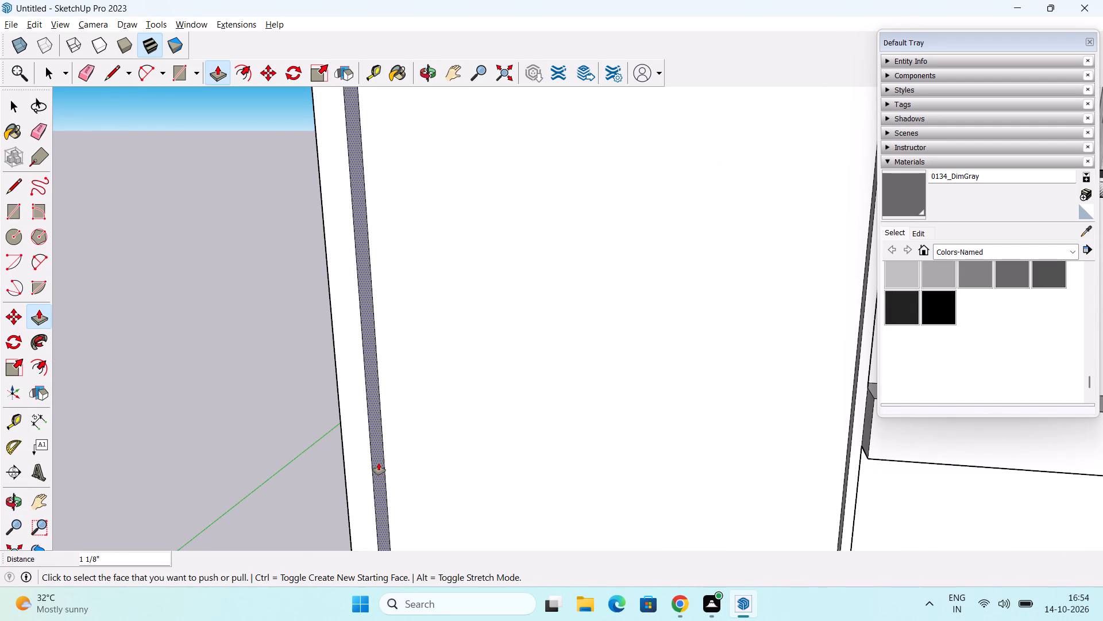
pyautogui.click(379, 463)
pyautogui.scroll(-3, 302, 467)
pyautogui.press('space')
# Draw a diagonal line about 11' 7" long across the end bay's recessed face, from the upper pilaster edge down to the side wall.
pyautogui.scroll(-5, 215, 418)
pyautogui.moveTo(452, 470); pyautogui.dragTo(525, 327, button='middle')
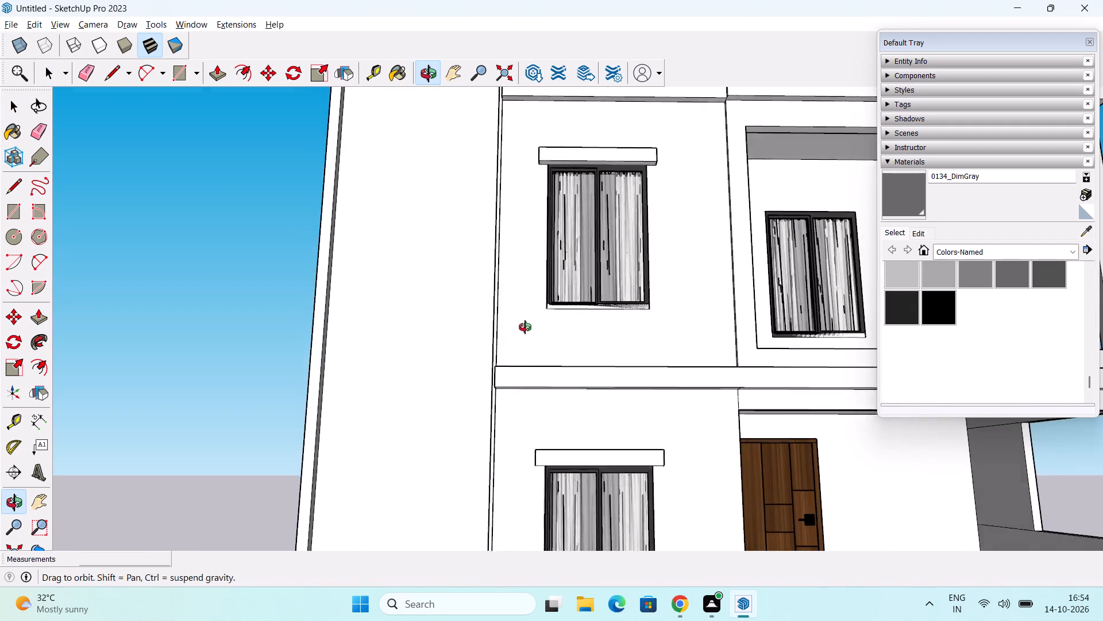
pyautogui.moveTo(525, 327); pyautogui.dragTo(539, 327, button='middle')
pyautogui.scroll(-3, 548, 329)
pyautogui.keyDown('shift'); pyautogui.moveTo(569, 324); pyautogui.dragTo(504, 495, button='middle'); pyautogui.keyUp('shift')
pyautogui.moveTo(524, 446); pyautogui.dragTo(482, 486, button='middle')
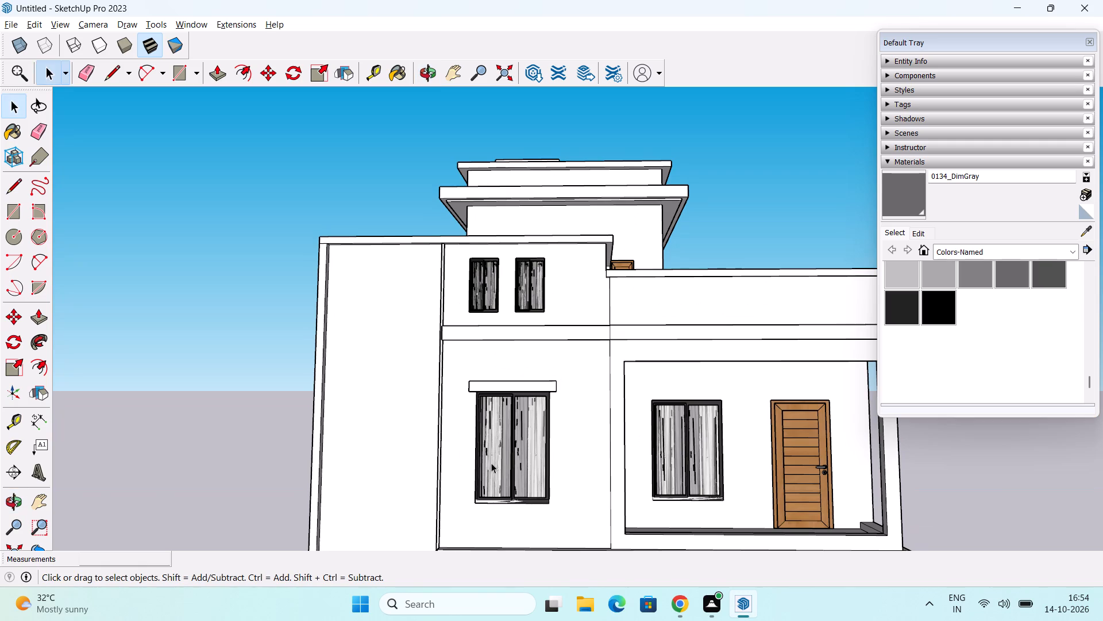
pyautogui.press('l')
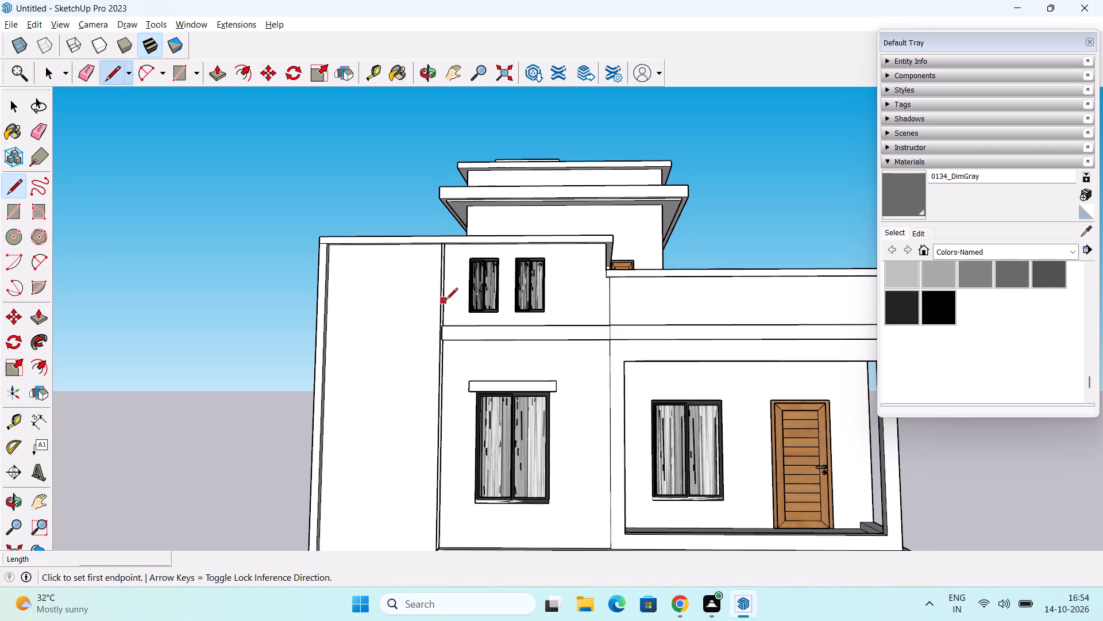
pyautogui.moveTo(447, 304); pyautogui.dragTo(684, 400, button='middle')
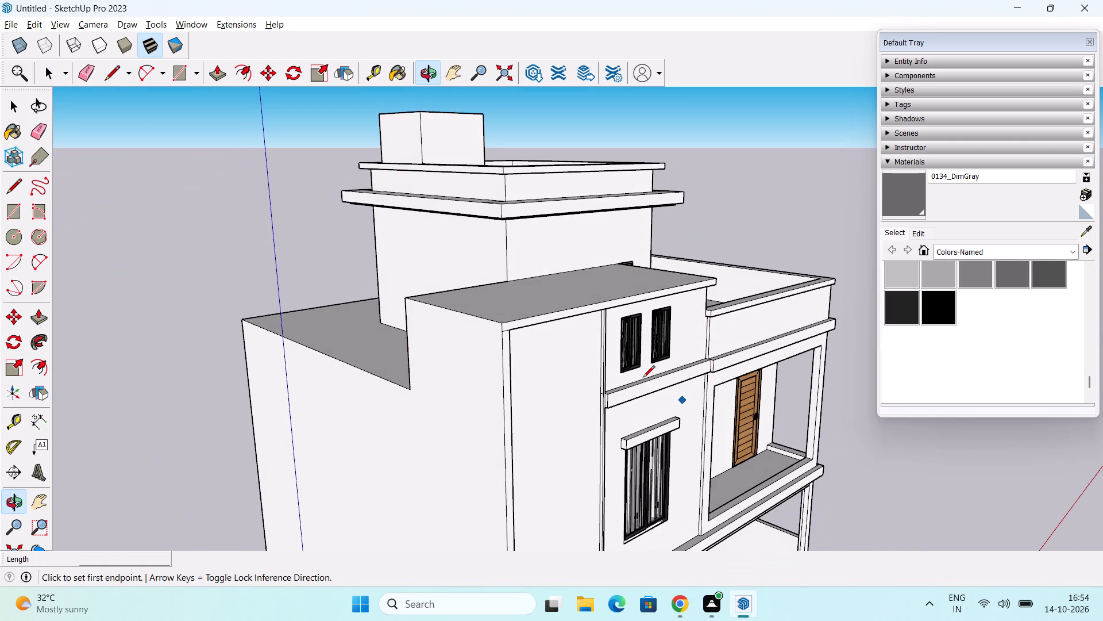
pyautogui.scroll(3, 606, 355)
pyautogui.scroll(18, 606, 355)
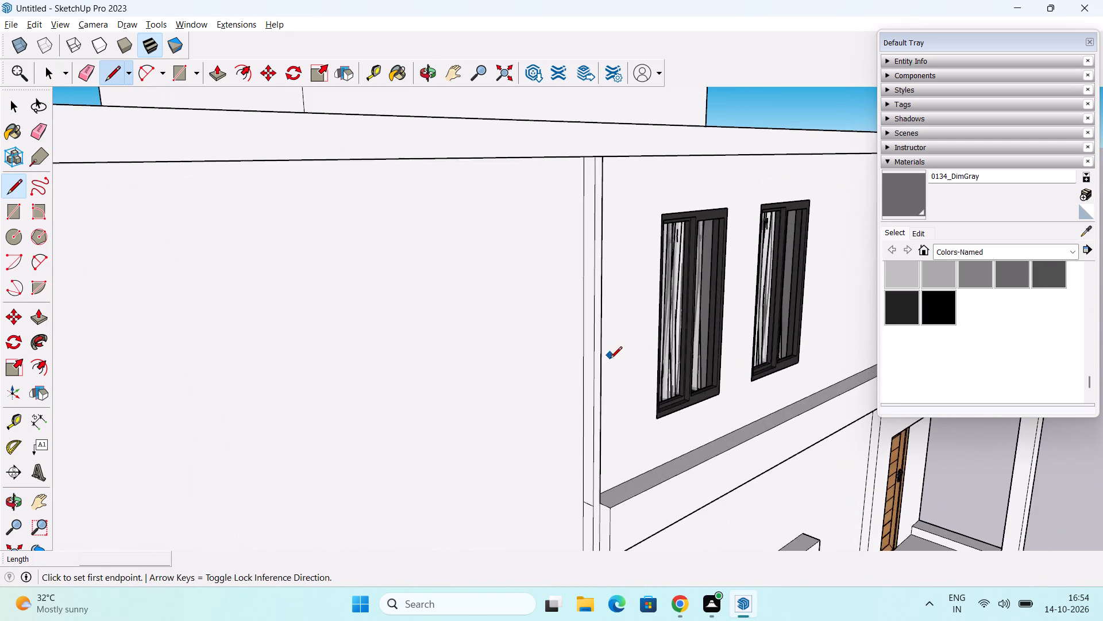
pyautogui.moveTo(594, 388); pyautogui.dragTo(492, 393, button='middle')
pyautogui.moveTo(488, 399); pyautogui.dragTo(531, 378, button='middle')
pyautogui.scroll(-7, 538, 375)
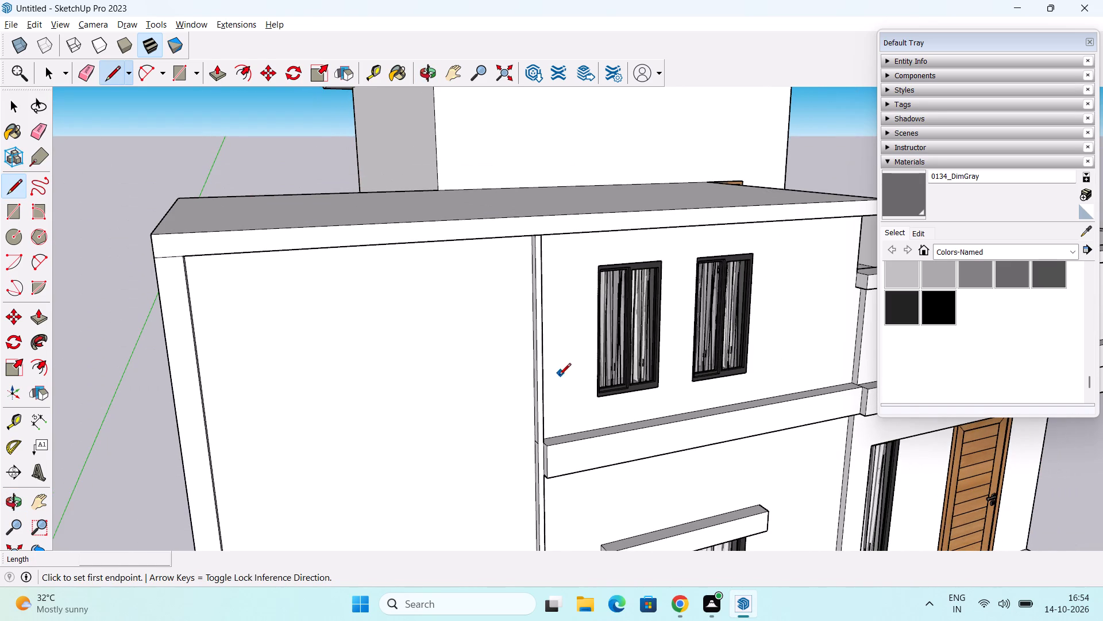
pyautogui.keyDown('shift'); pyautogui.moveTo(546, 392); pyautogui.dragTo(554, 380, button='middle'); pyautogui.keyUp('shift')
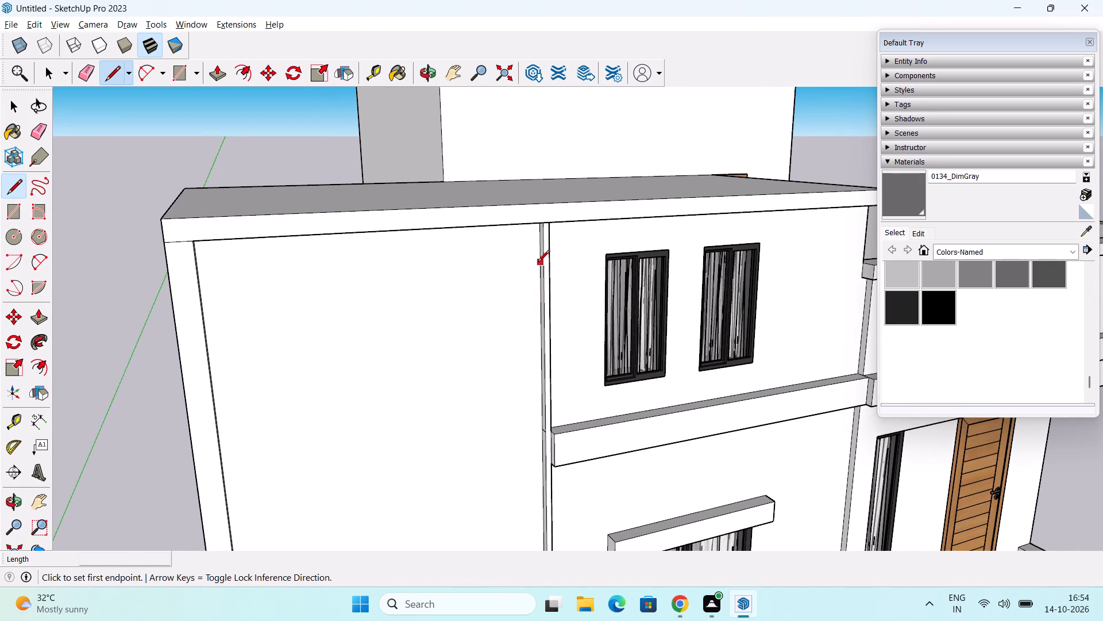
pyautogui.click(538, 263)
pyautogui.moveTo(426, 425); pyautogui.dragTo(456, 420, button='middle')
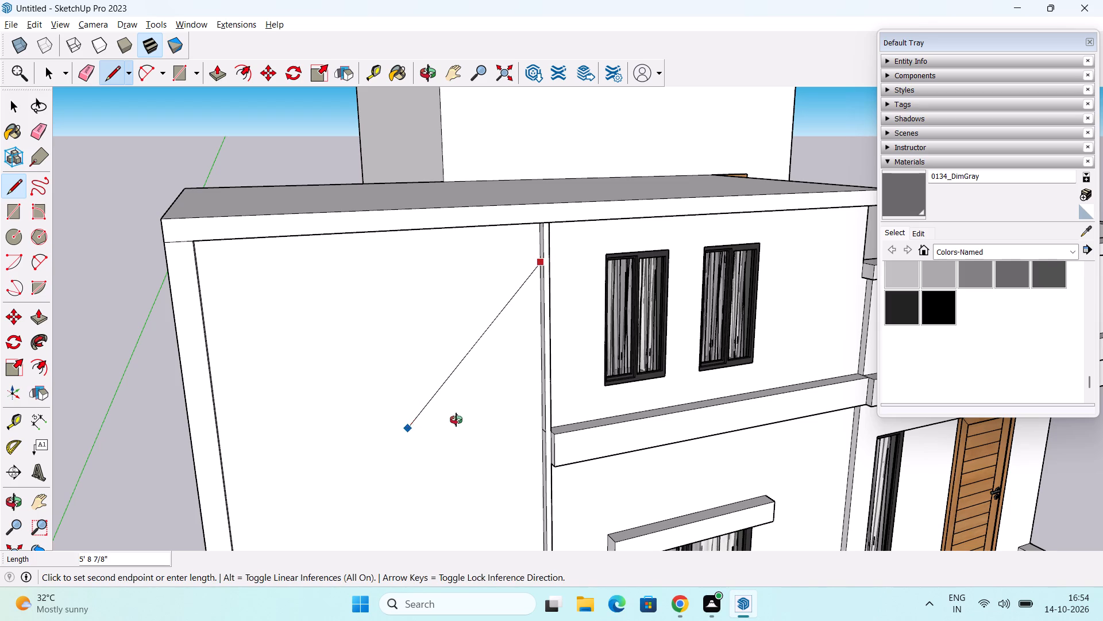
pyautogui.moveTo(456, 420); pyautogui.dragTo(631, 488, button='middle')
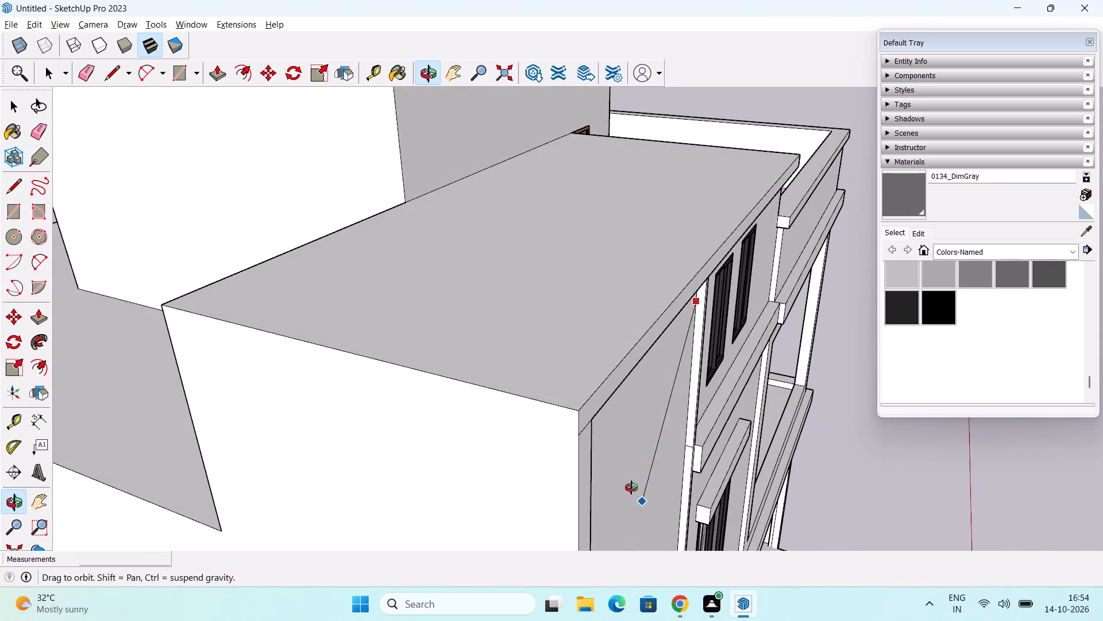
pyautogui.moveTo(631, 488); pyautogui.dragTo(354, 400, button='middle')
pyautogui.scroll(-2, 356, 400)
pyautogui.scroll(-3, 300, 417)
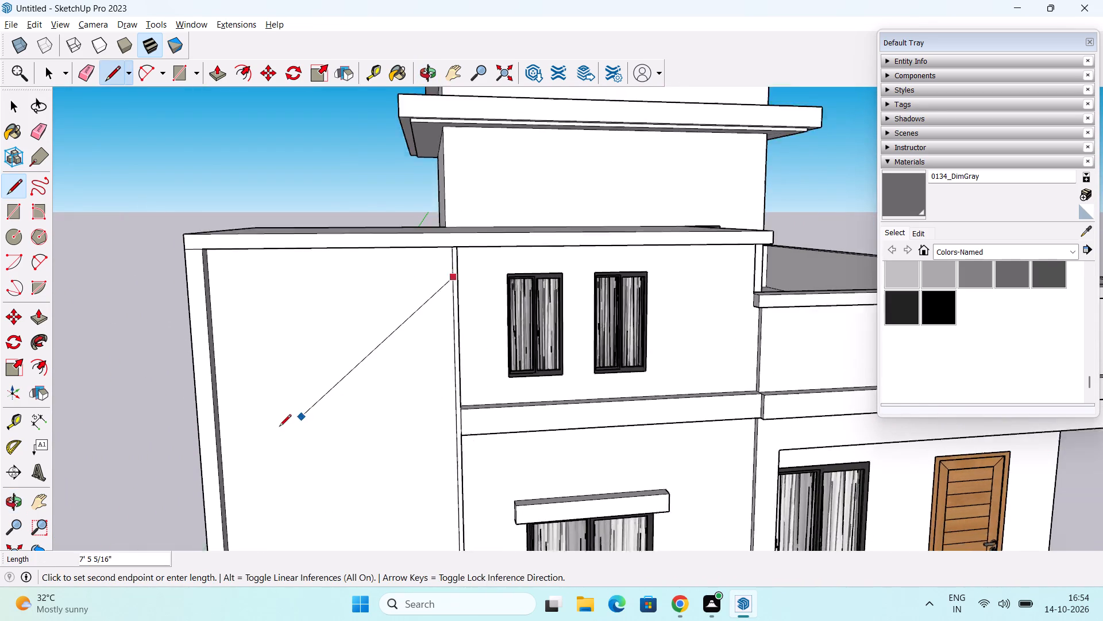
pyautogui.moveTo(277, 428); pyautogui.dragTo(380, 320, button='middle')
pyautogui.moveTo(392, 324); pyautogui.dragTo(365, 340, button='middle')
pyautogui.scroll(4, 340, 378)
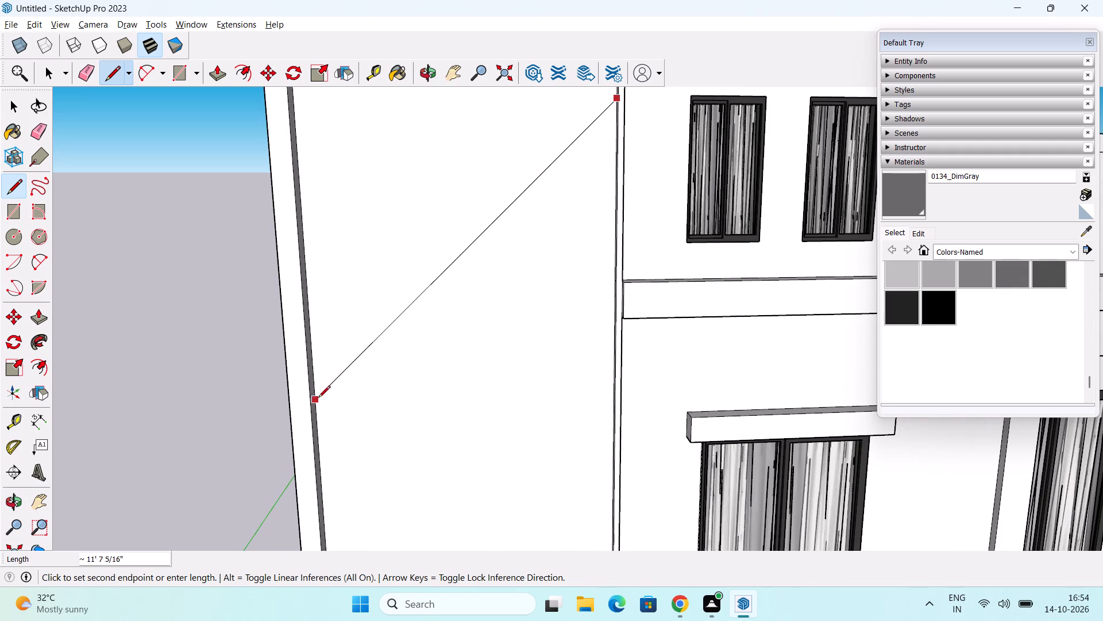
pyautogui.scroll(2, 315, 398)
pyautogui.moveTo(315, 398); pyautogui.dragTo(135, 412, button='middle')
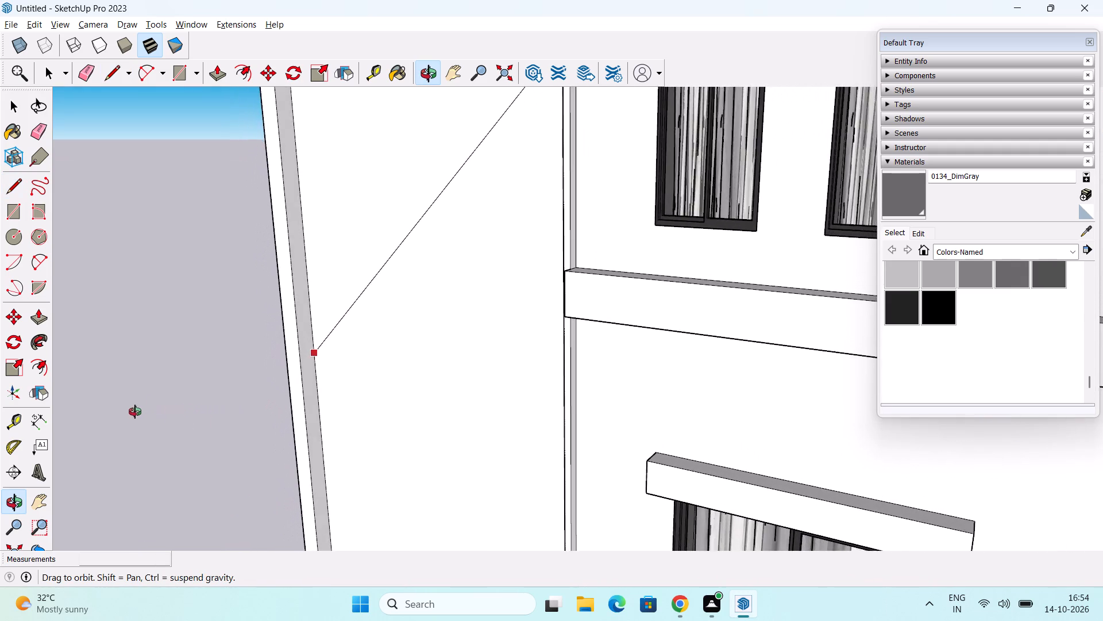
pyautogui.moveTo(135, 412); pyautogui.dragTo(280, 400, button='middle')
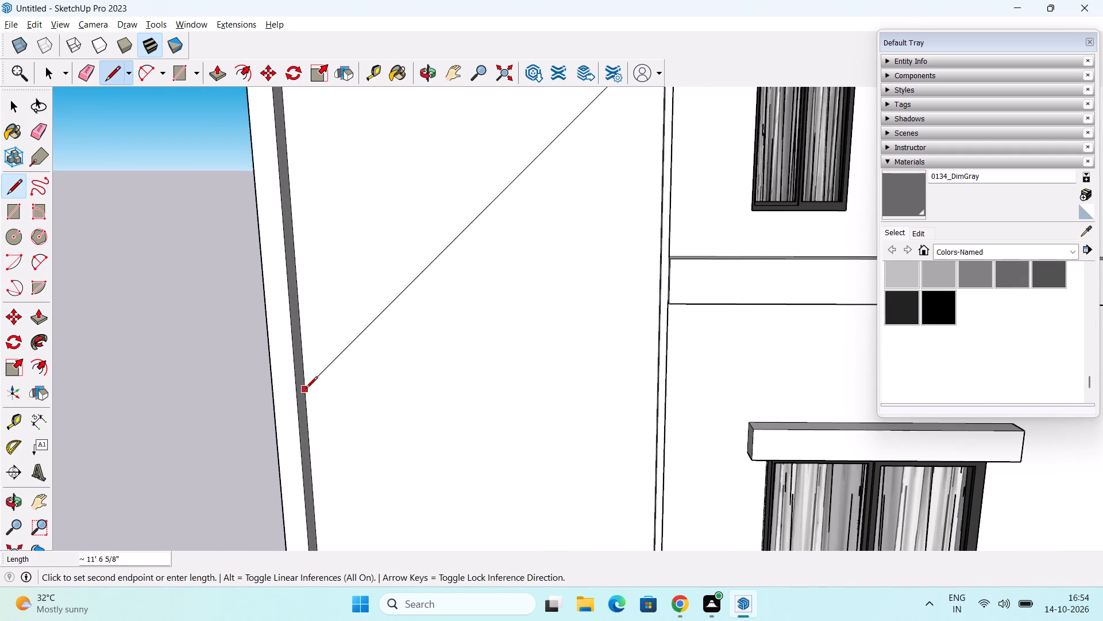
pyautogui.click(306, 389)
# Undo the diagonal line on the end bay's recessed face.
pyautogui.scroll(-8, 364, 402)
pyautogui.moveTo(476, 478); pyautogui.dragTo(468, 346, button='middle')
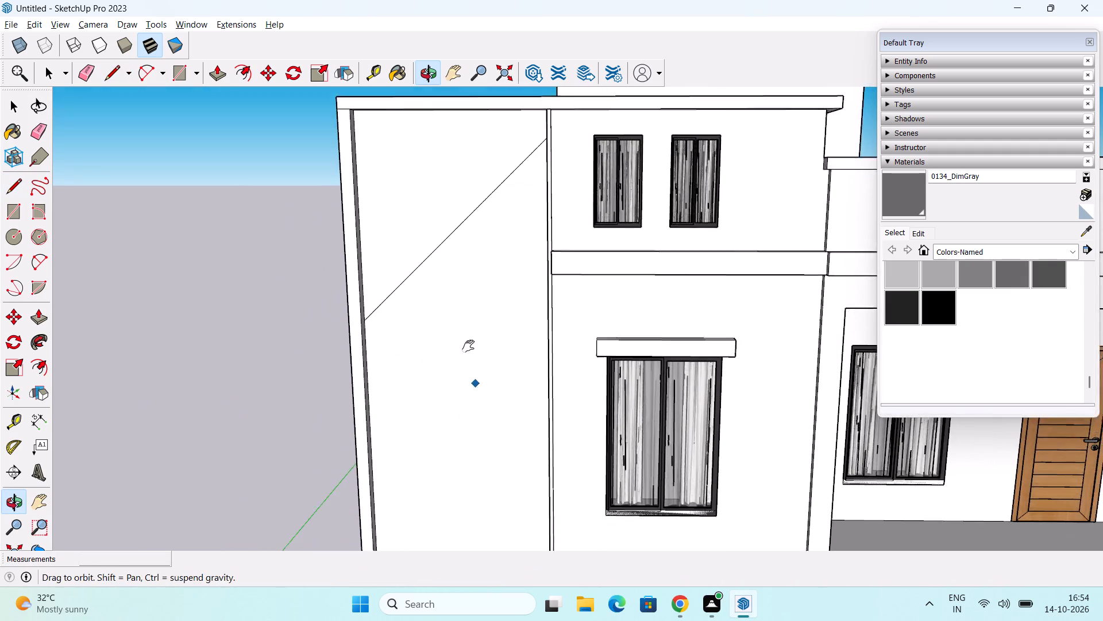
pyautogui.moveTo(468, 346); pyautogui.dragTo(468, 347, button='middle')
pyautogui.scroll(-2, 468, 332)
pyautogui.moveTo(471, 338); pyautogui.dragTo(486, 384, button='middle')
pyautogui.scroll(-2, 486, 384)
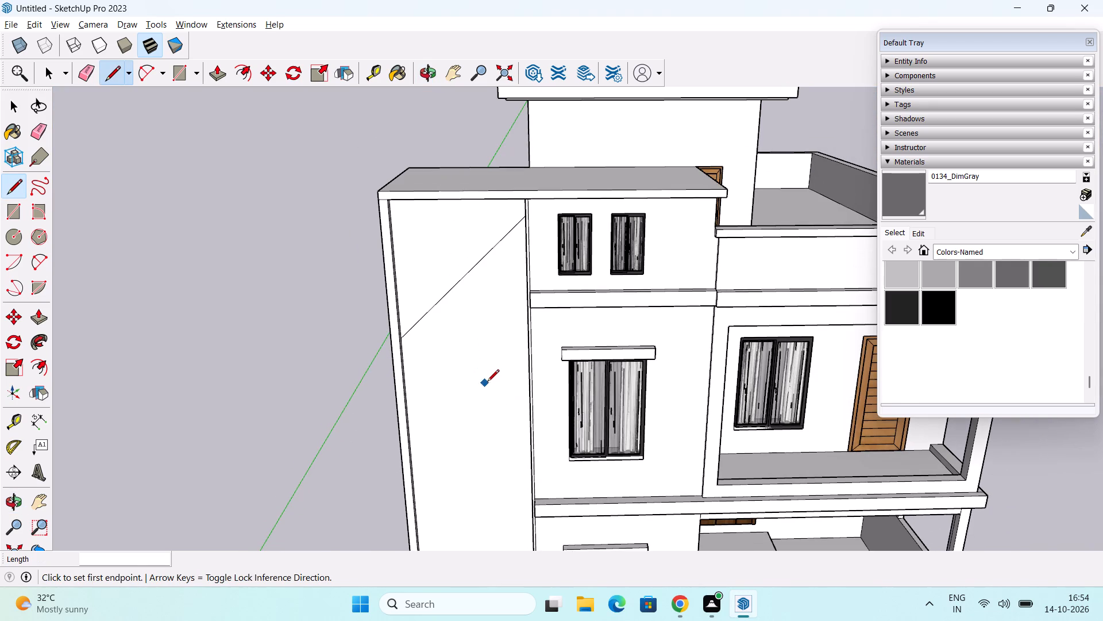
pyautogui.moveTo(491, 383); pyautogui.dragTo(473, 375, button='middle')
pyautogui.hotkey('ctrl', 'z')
# Draw a steeper diagonal line about 13' 5" long on the end bay's recessed face, from the upper pilaster edge down to the side wall.
pyautogui.moveTo(507, 270); pyautogui.dragTo(546, 271, button='middle')
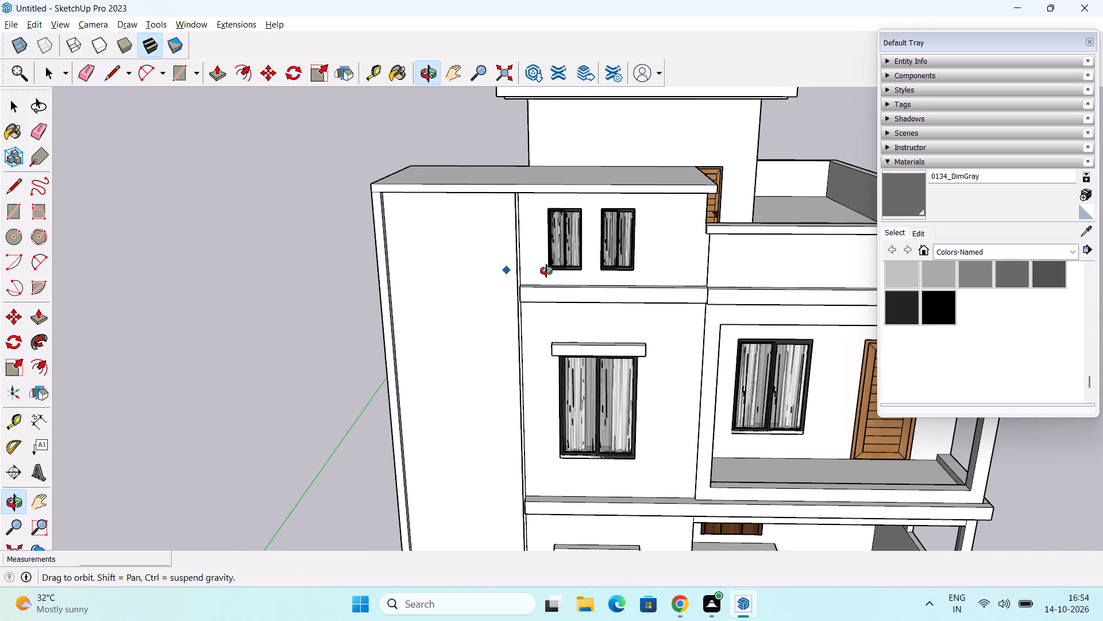
pyautogui.moveTo(546, 271); pyautogui.dragTo(605, 263, button='middle')
pyautogui.scroll(5, 584, 254)
pyautogui.moveTo(547, 254); pyautogui.dragTo(670, 233, button='middle')
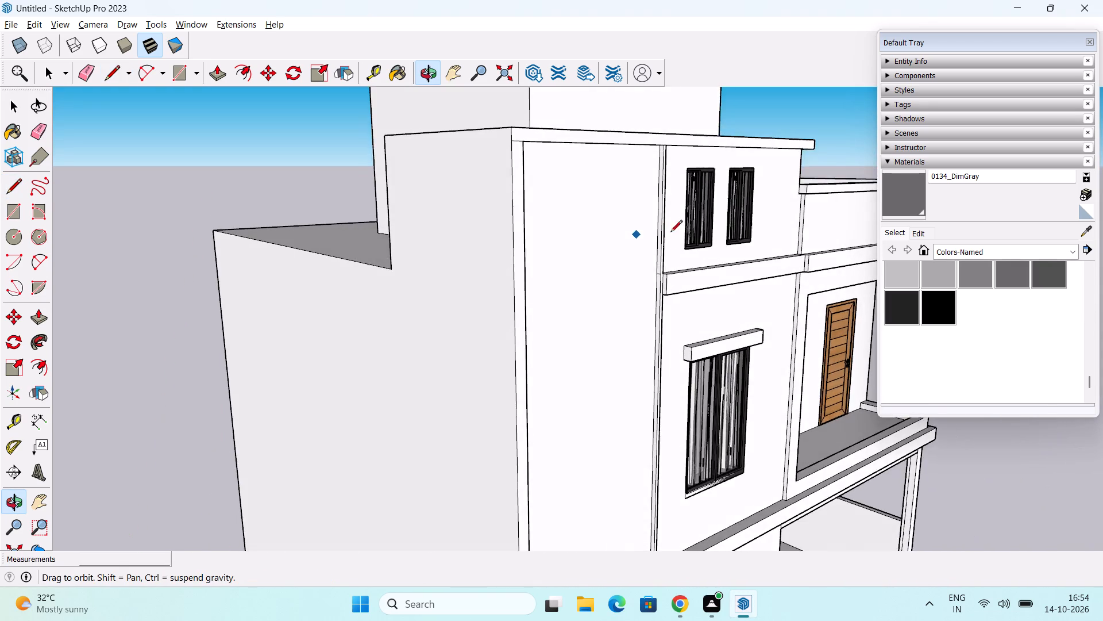
pyautogui.scroll(3, 661, 224)
pyautogui.moveTo(661, 224); pyautogui.dragTo(645, 232, button='middle')
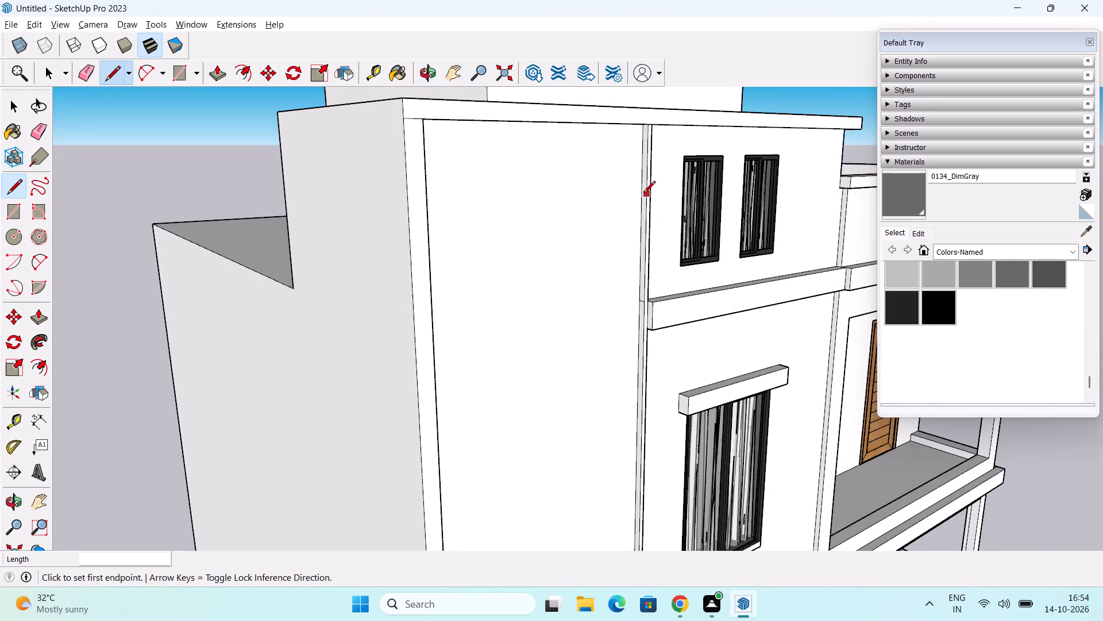
pyautogui.click(639, 194)
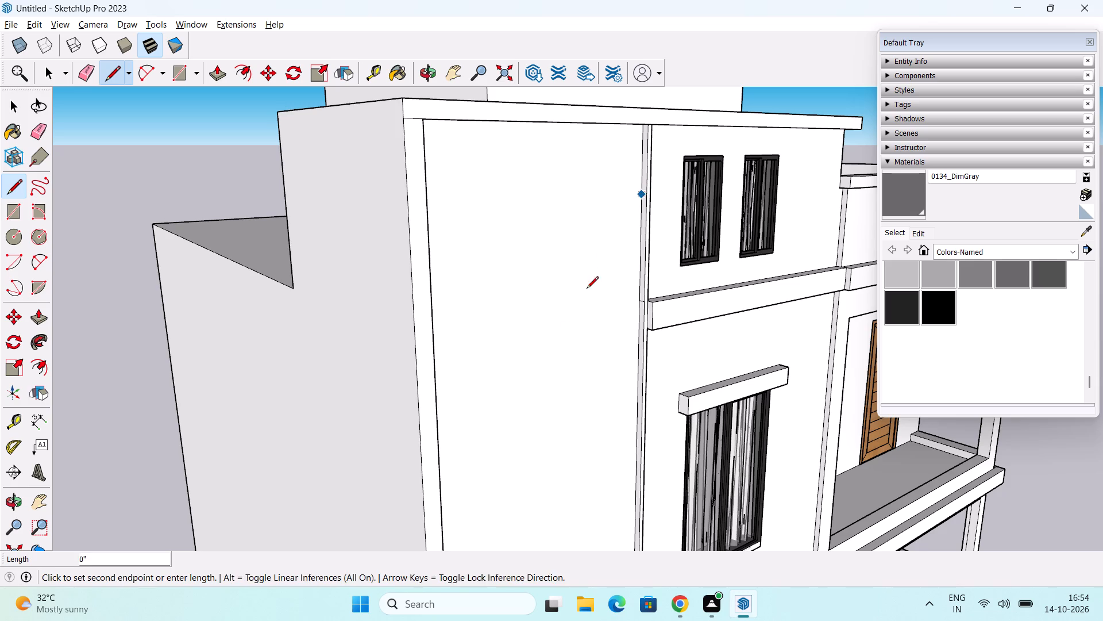
pyautogui.moveTo(553, 345); pyautogui.dragTo(283, 385, button='middle')
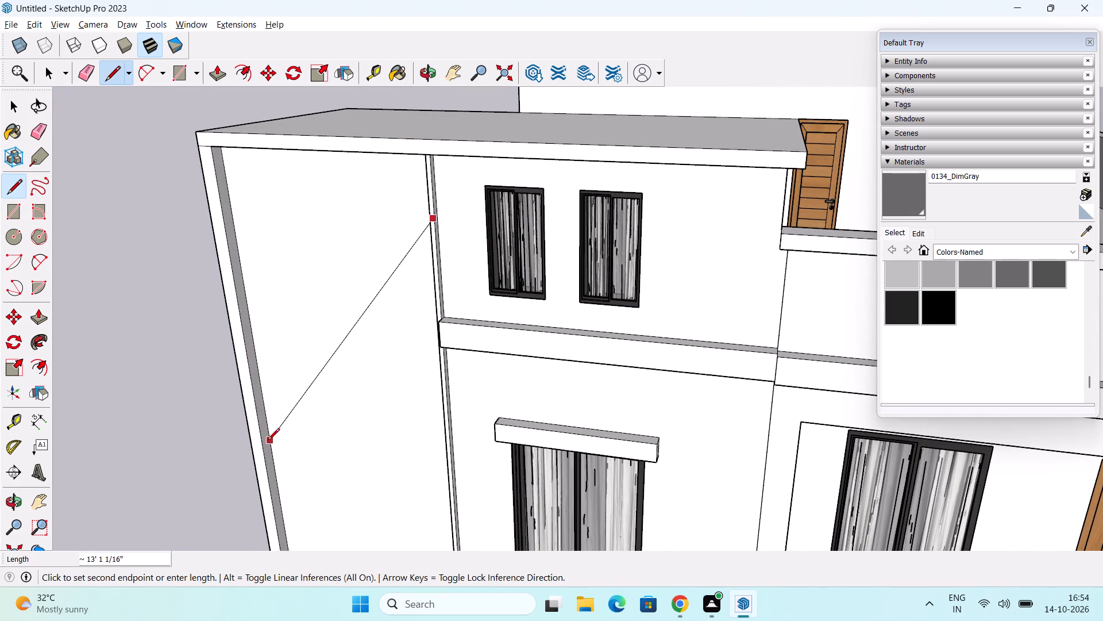
pyautogui.click(270, 449)
# Draw two lines of about 8' 3" each, from the end bay diagonal's lower end out to a point and back to the side wall.
pyautogui.click(272, 446)
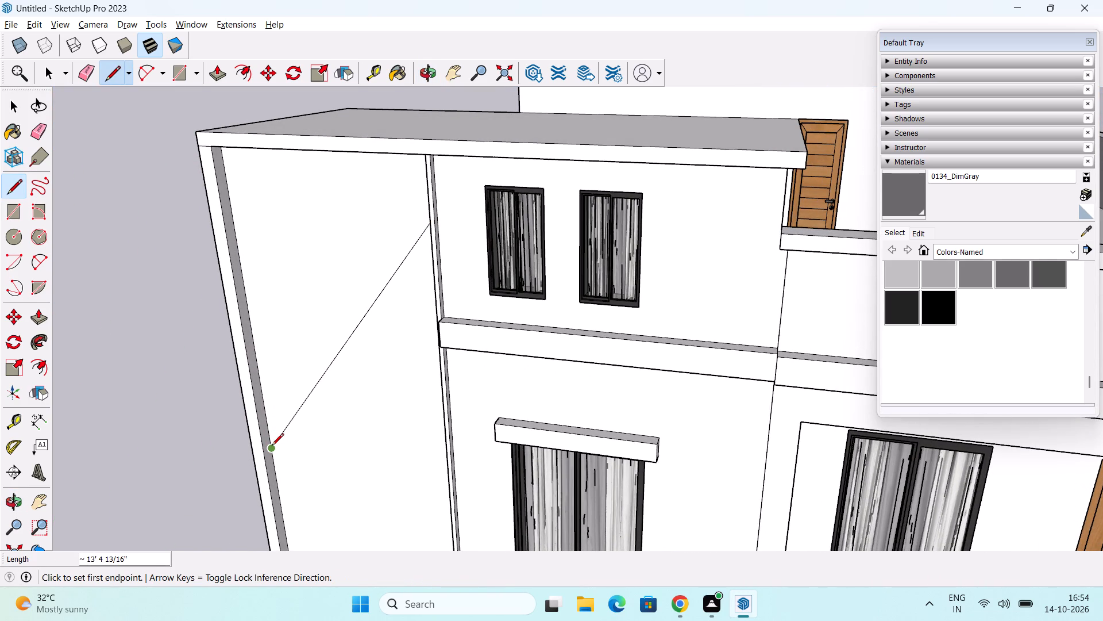
pyautogui.scroll(-2, 333, 479)
pyautogui.keyDown('shift'); pyautogui.moveTo(327, 477); pyautogui.dragTo(318, 427, button='middle'); pyautogui.keyUp('shift')
pyautogui.scroll(-3, 328, 393)
pyautogui.moveTo(349, 428); pyautogui.dragTo(364, 477, button='middle')
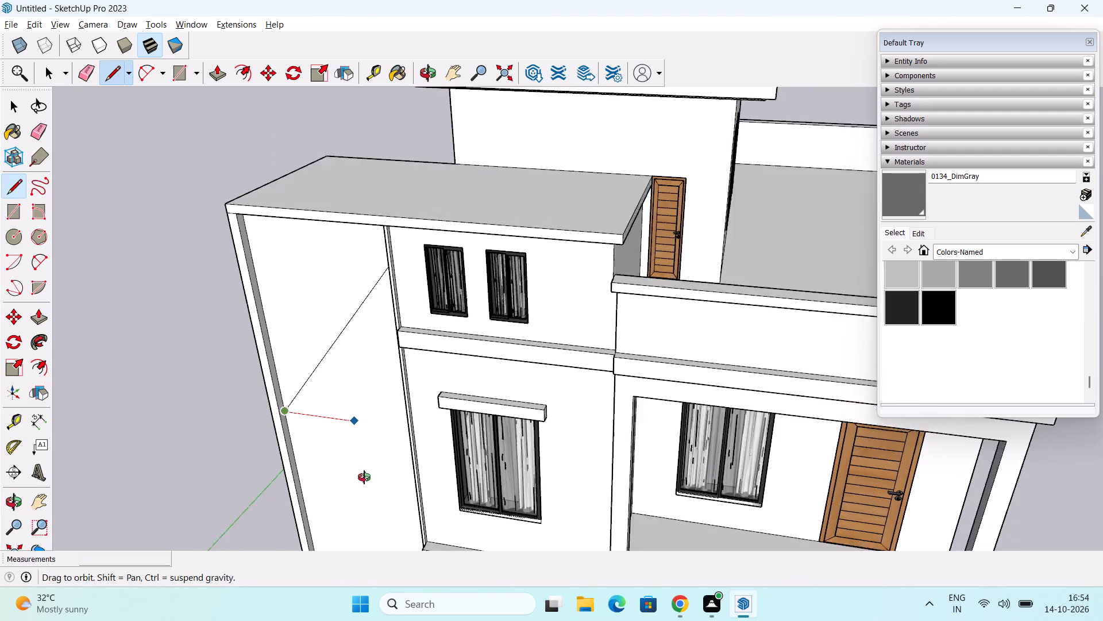
pyautogui.moveTo(364, 477); pyautogui.dragTo(462, 535, button='middle')
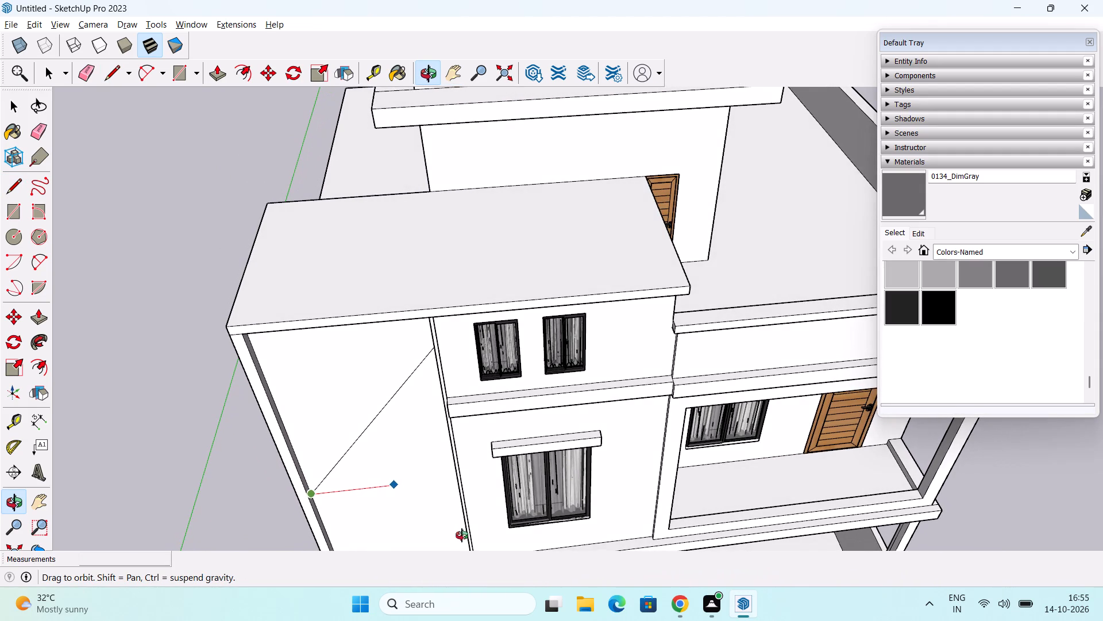
pyautogui.moveTo(462, 535); pyautogui.dragTo(462, 535, button='middle')
pyautogui.scroll(-2, 466, 536)
pyautogui.moveTo(475, 550); pyautogui.dragTo(494, 353, button='middle')
pyautogui.moveTo(465, 432); pyautogui.dragTo(501, 340, button='middle')
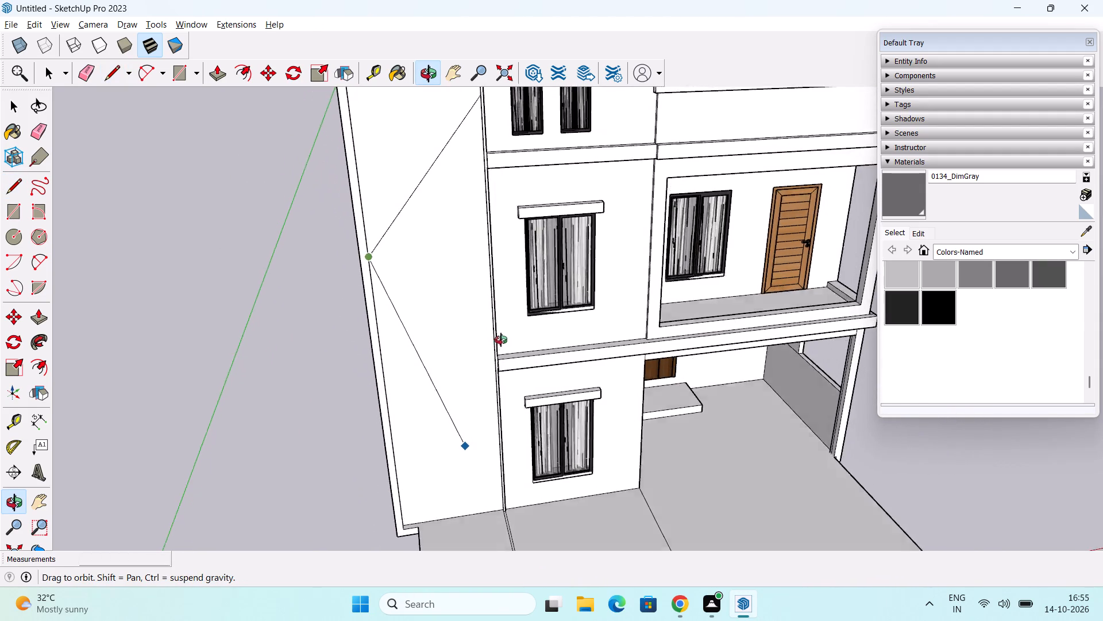
pyautogui.moveTo(501, 340); pyautogui.dragTo(507, 315, button='middle')
pyautogui.scroll(-1, 454, 286)
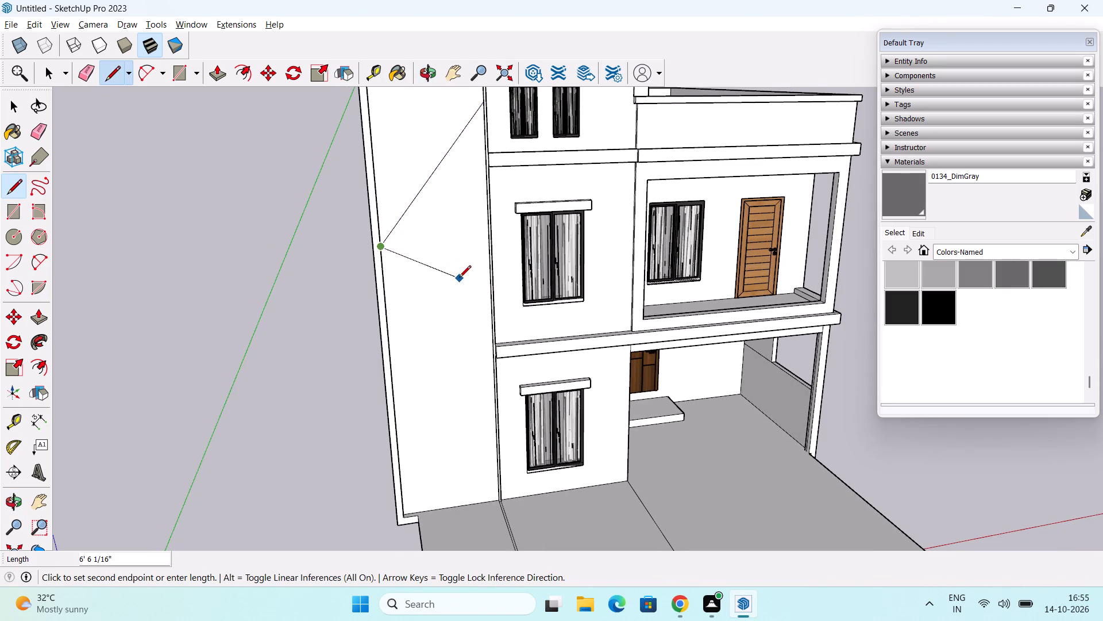
pyautogui.moveTo(457, 278); pyautogui.dragTo(413, 271, button='middle')
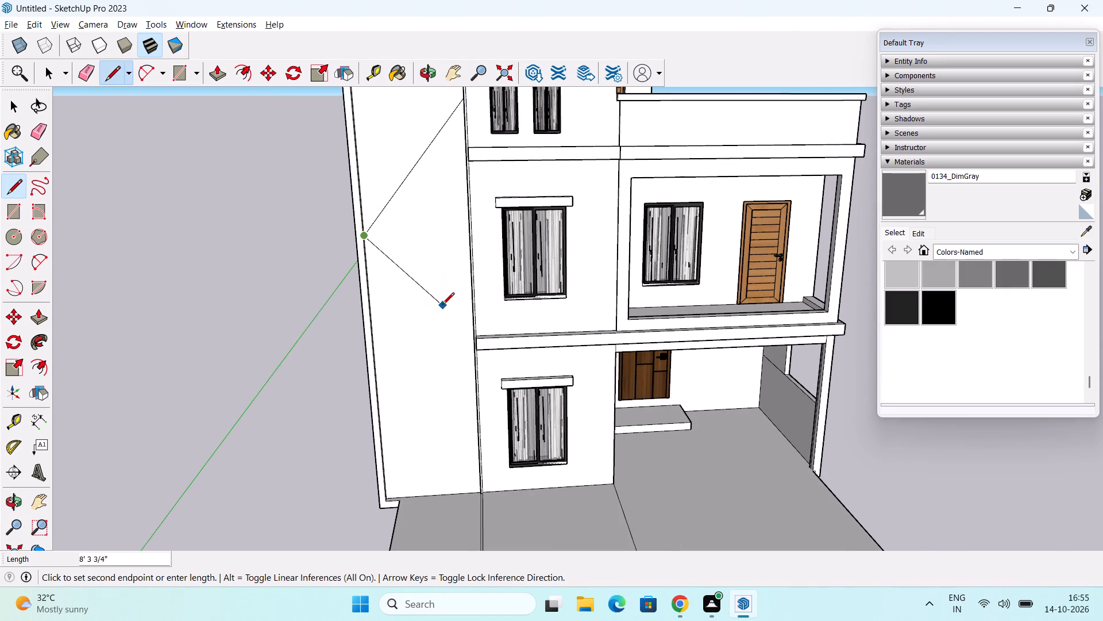
pyautogui.click(443, 306)
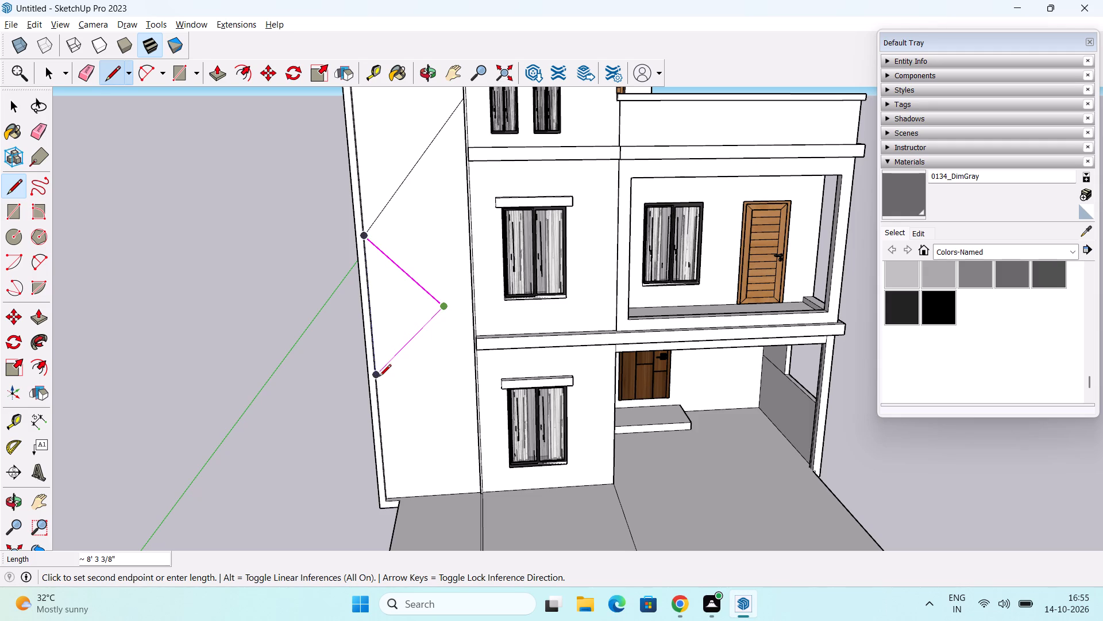
pyautogui.scroll(9, 379, 378)
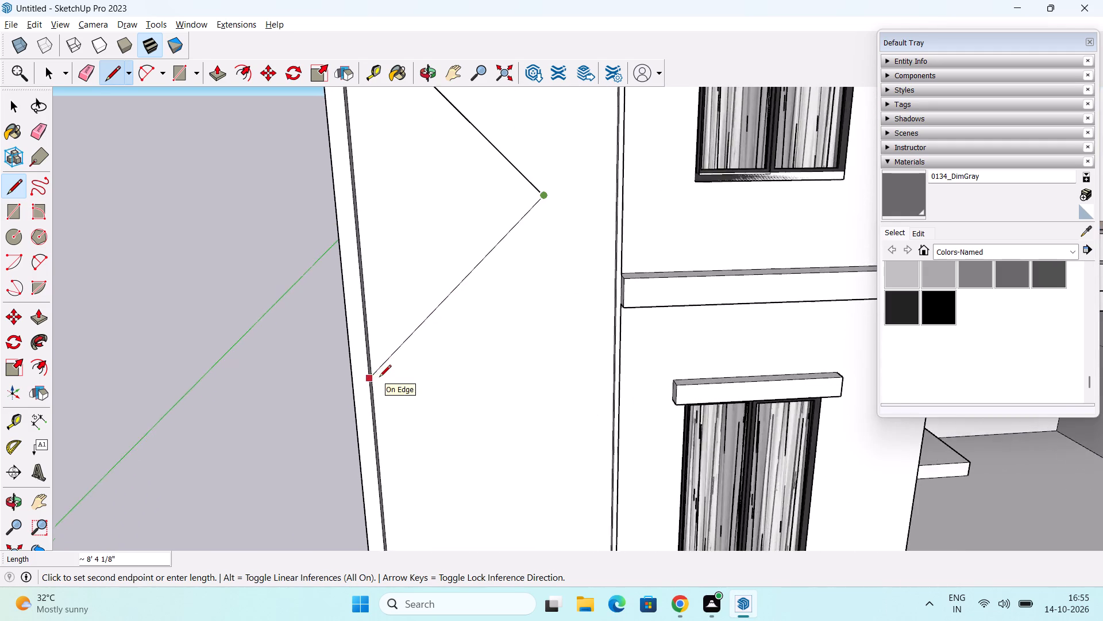
pyautogui.moveTo(379, 378); pyautogui.dragTo(302, 401, button='middle')
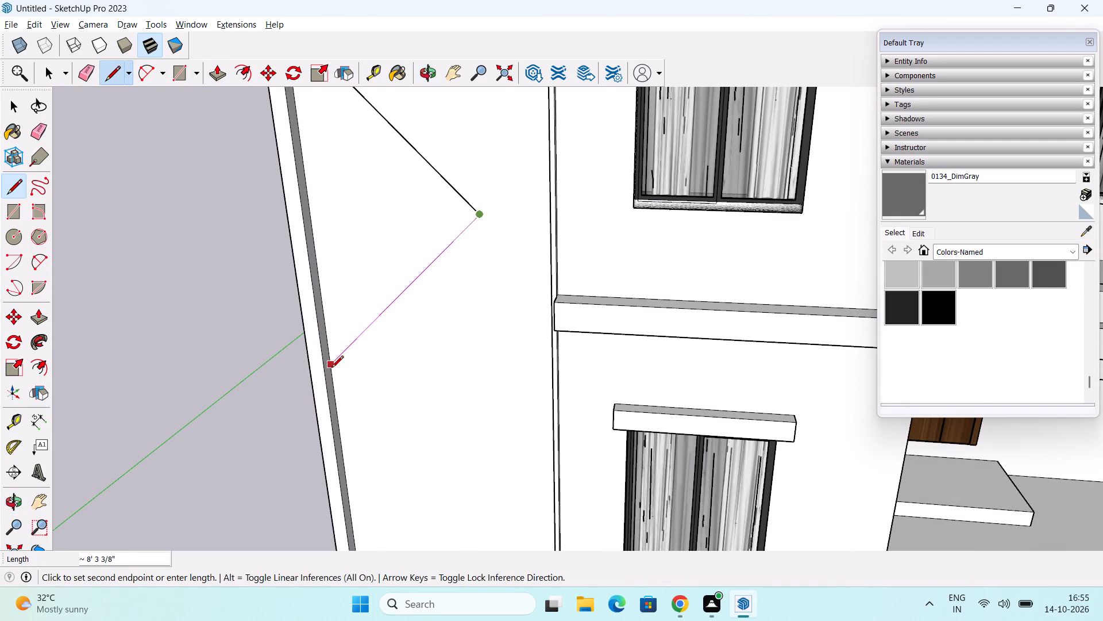
pyautogui.click(331, 369)
# Draw a peak low on the end bay: about 6' 10" up from the side wall's lower edge midpoint, then about 3' 1" down to the pilaster.
pyautogui.scroll(-3, 331, 369)
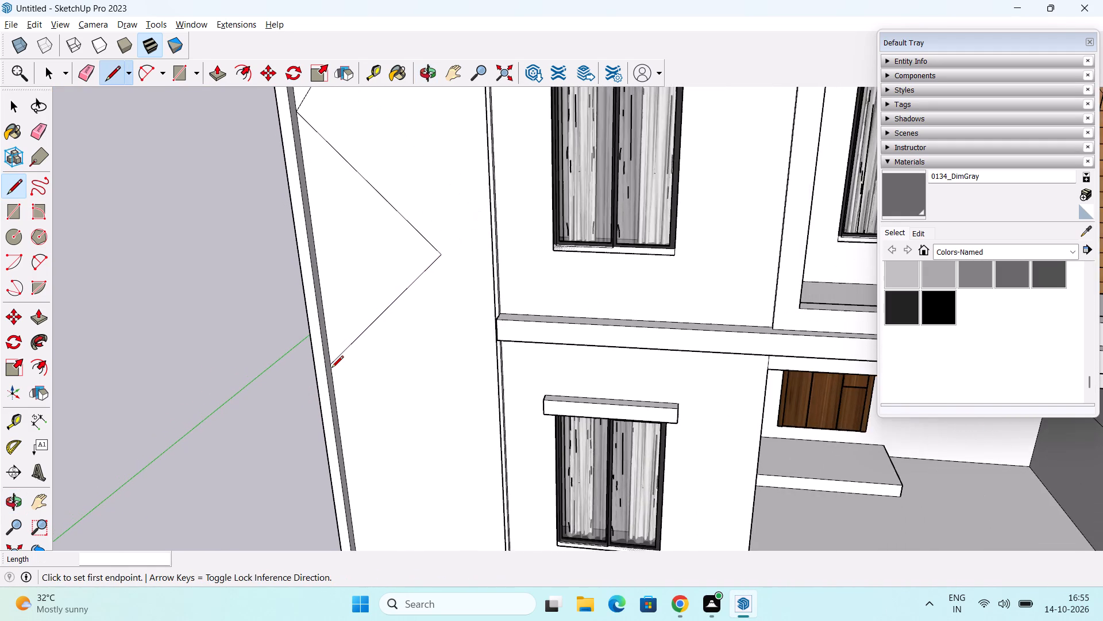
pyautogui.scroll(-1, 333, 369)
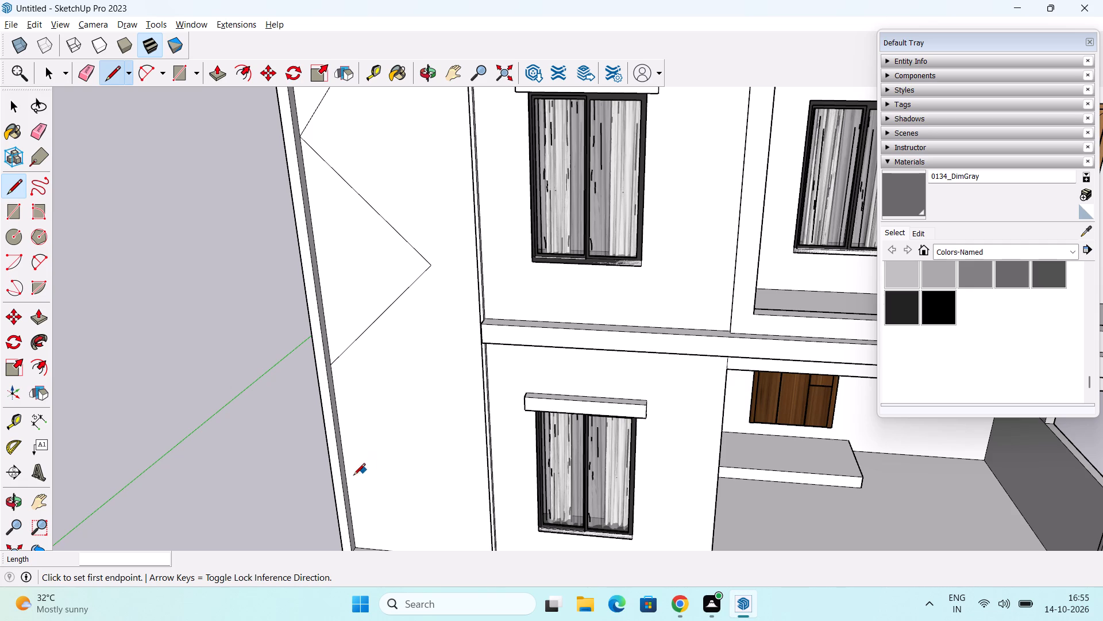
pyautogui.moveTo(357, 491); pyautogui.dragTo(419, 407, button='middle')
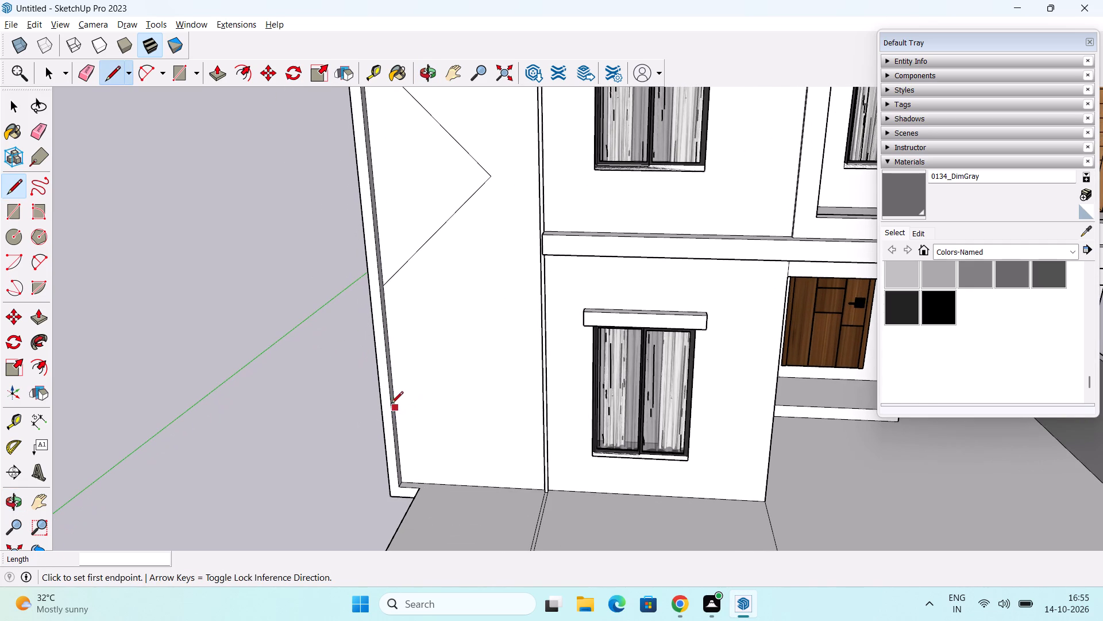
pyautogui.scroll(2, 394, 384)
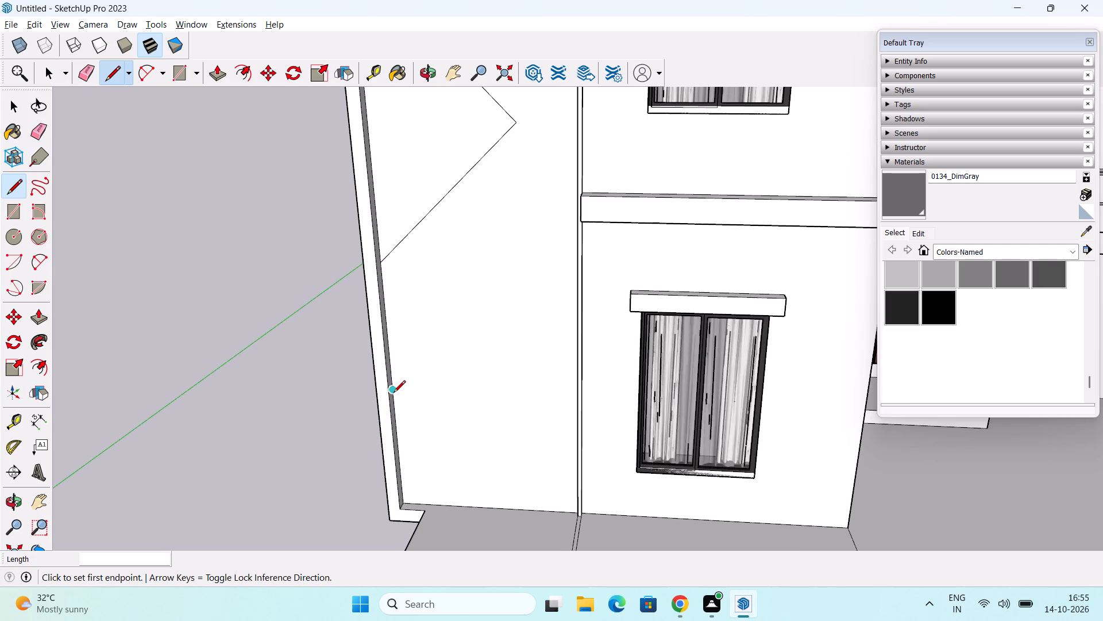
pyautogui.moveTo(395, 394); pyautogui.dragTo(403, 384)
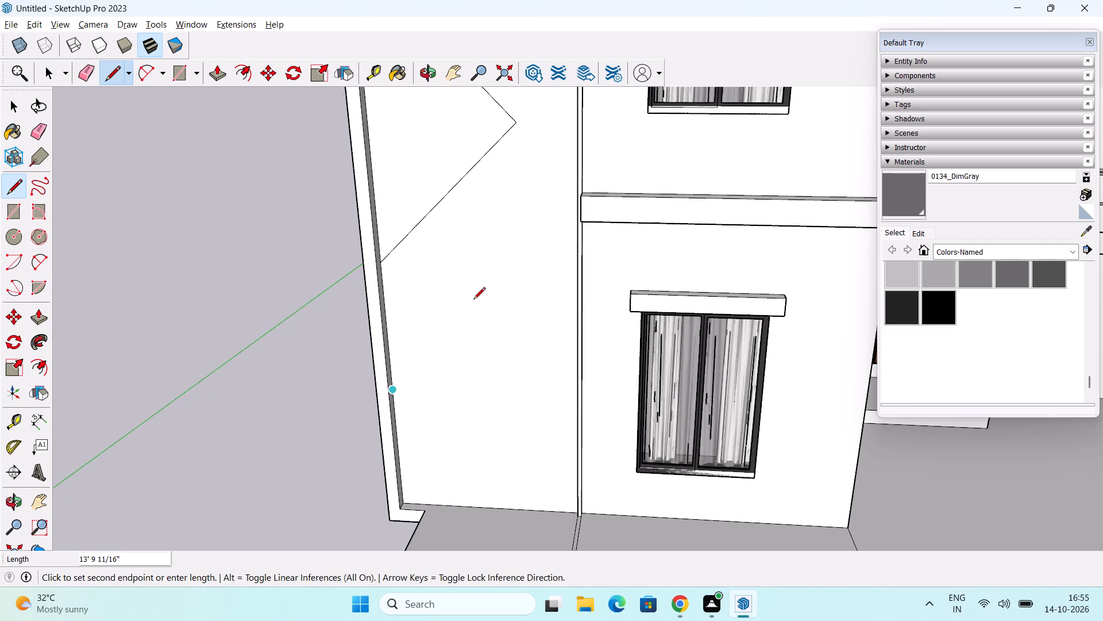
pyautogui.click(523, 323)
pyautogui.moveTo(525, 338); pyautogui.dragTo(633, 351, button='middle')
pyautogui.scroll(3, 546, 371)
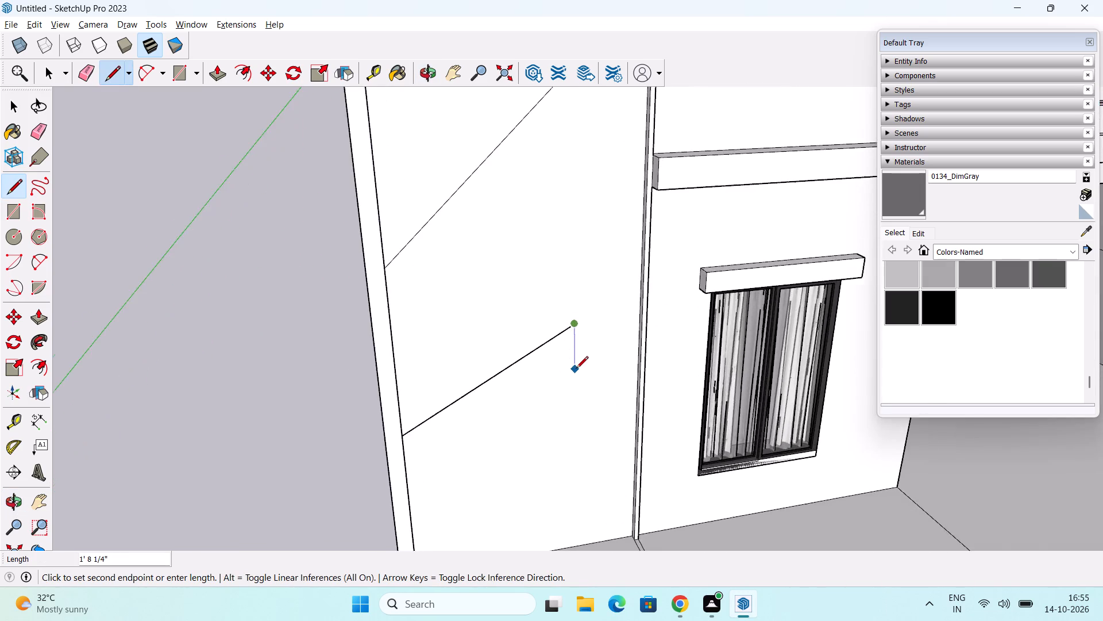
pyautogui.scroll(3, 576, 369)
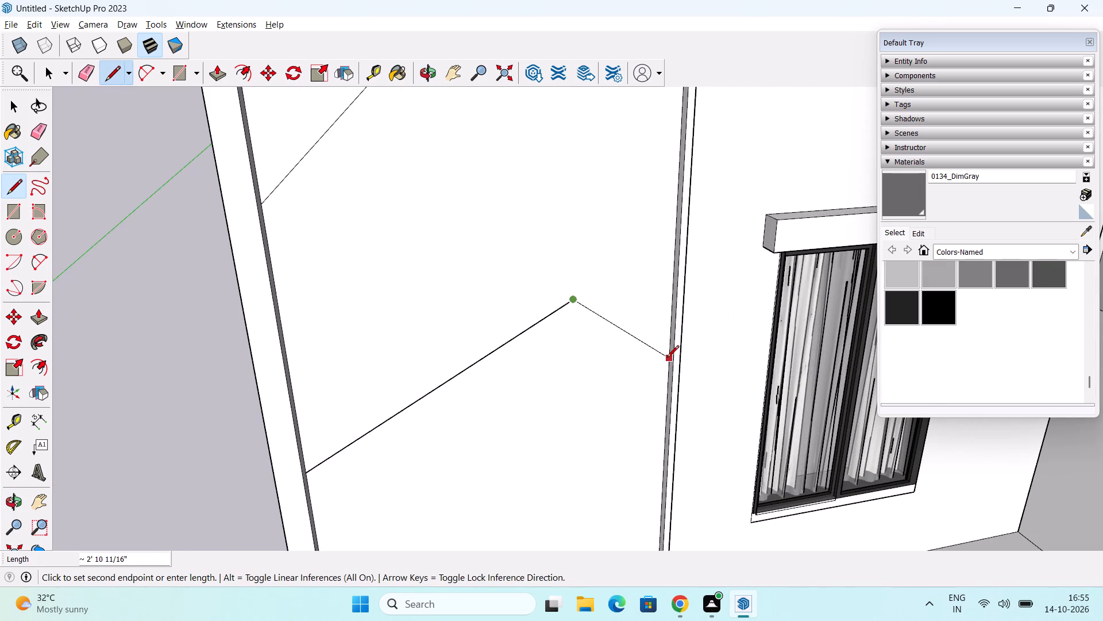
pyautogui.moveTo(667, 359); pyautogui.dragTo(789, 303, button='middle')
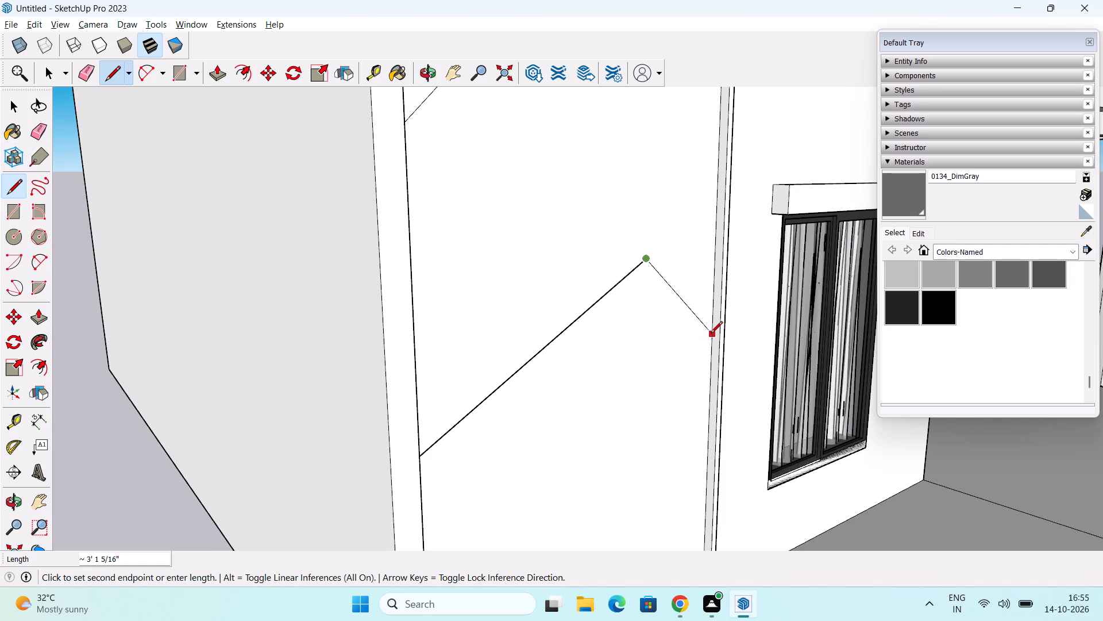
pyautogui.click(711, 334)
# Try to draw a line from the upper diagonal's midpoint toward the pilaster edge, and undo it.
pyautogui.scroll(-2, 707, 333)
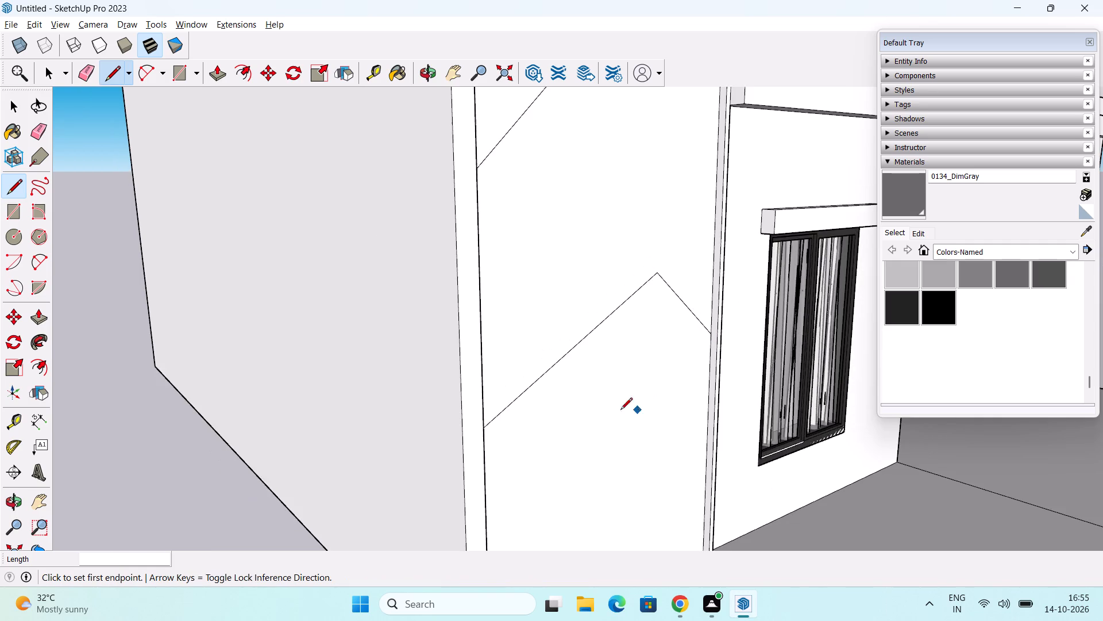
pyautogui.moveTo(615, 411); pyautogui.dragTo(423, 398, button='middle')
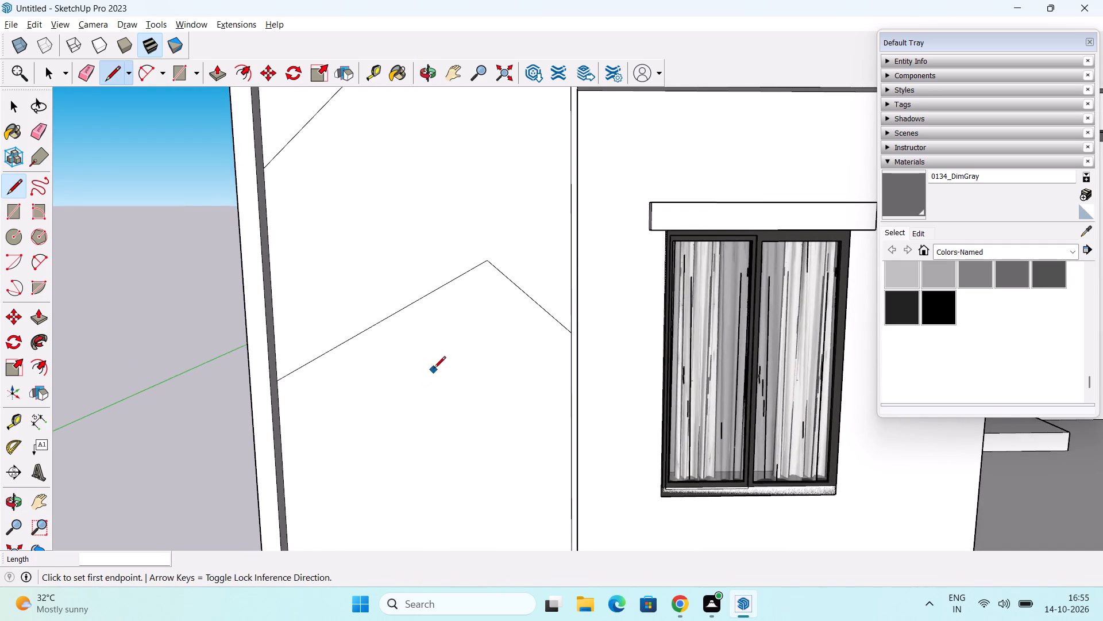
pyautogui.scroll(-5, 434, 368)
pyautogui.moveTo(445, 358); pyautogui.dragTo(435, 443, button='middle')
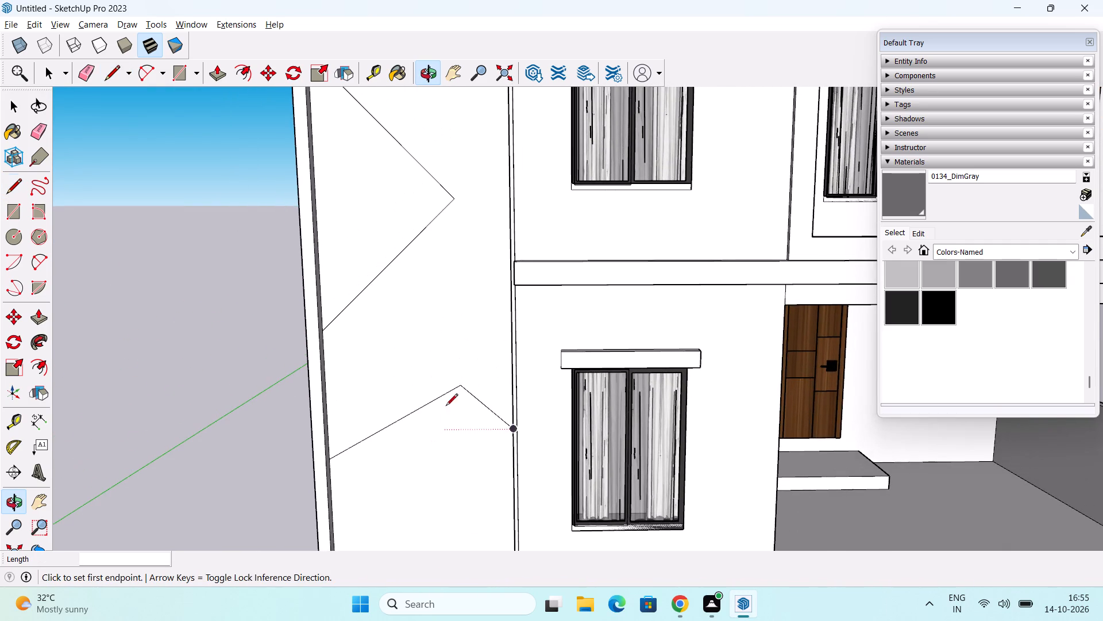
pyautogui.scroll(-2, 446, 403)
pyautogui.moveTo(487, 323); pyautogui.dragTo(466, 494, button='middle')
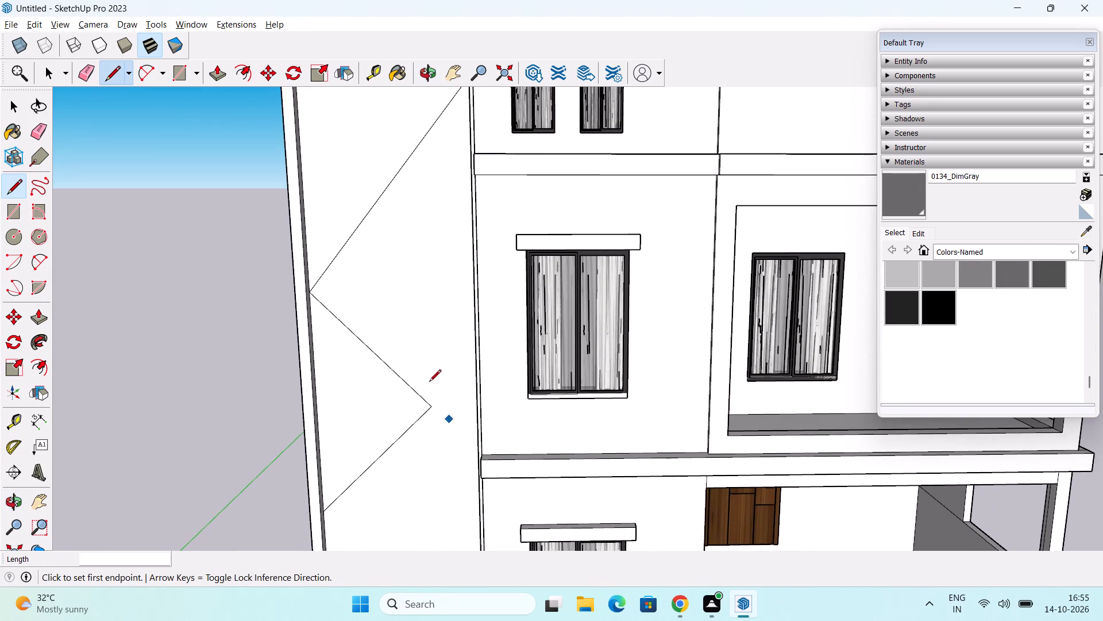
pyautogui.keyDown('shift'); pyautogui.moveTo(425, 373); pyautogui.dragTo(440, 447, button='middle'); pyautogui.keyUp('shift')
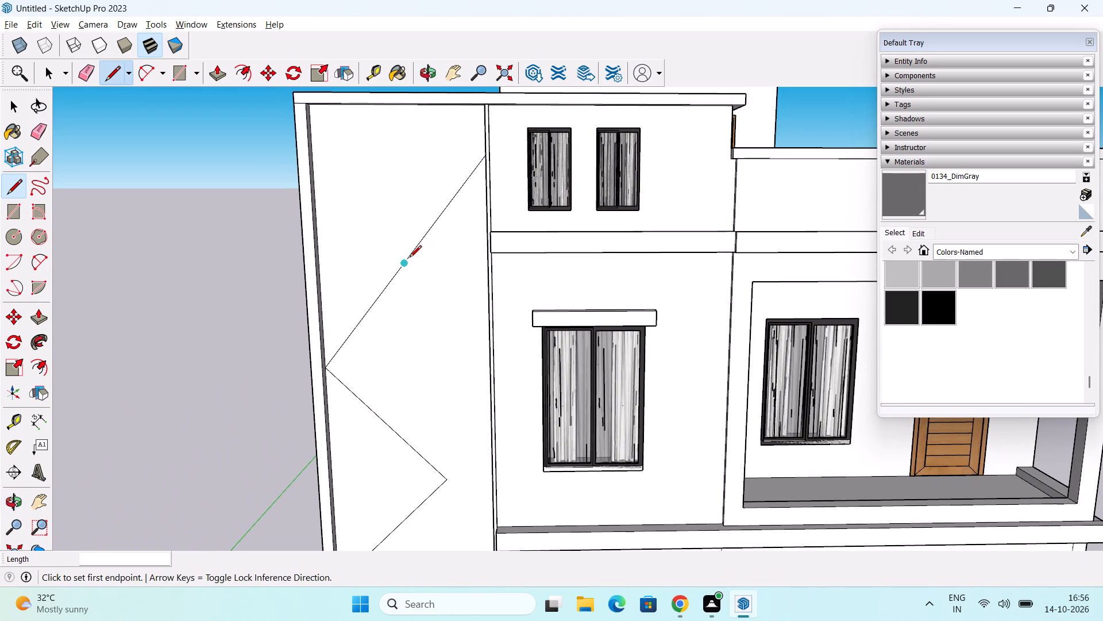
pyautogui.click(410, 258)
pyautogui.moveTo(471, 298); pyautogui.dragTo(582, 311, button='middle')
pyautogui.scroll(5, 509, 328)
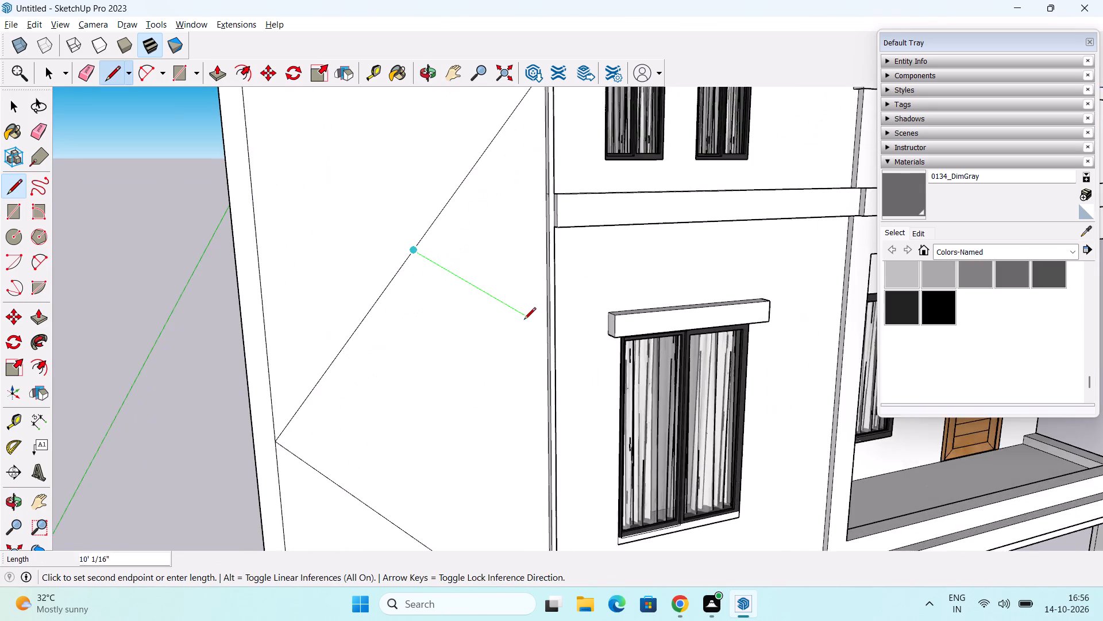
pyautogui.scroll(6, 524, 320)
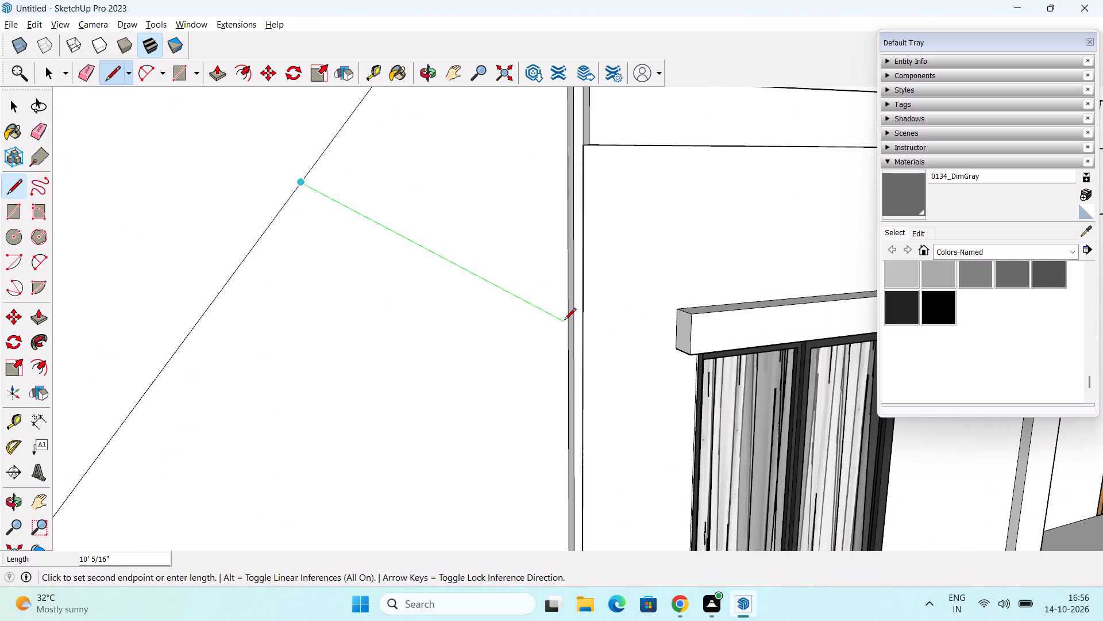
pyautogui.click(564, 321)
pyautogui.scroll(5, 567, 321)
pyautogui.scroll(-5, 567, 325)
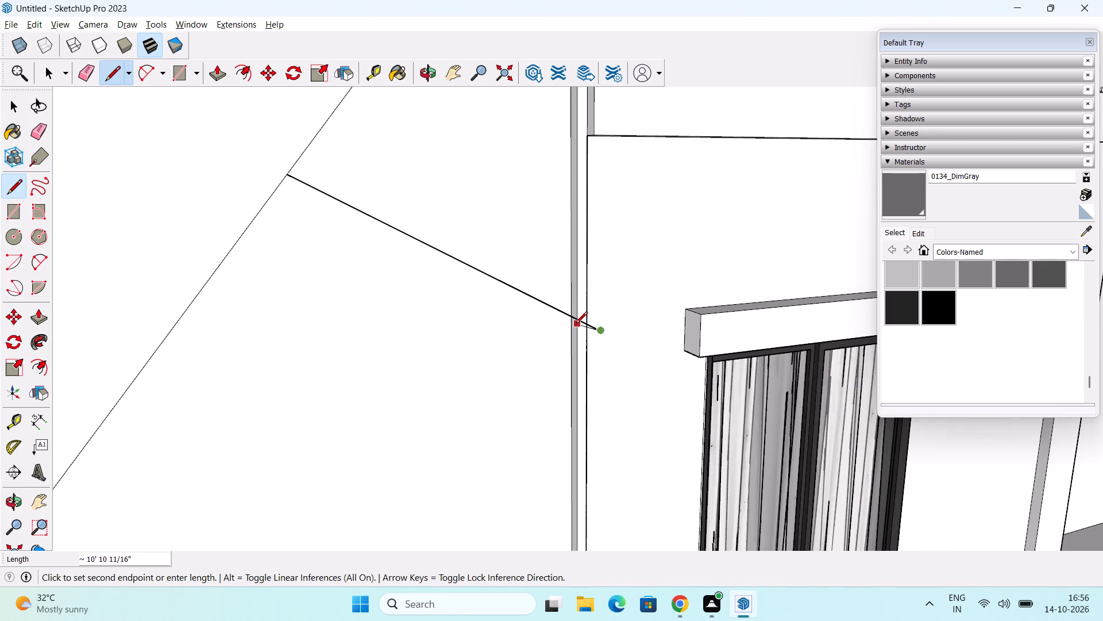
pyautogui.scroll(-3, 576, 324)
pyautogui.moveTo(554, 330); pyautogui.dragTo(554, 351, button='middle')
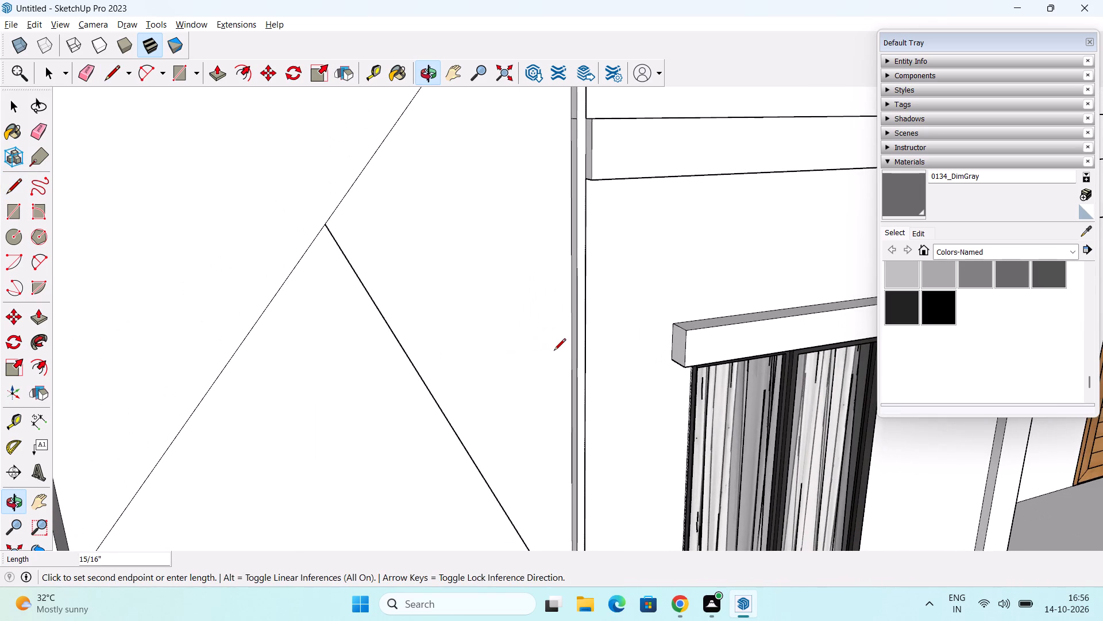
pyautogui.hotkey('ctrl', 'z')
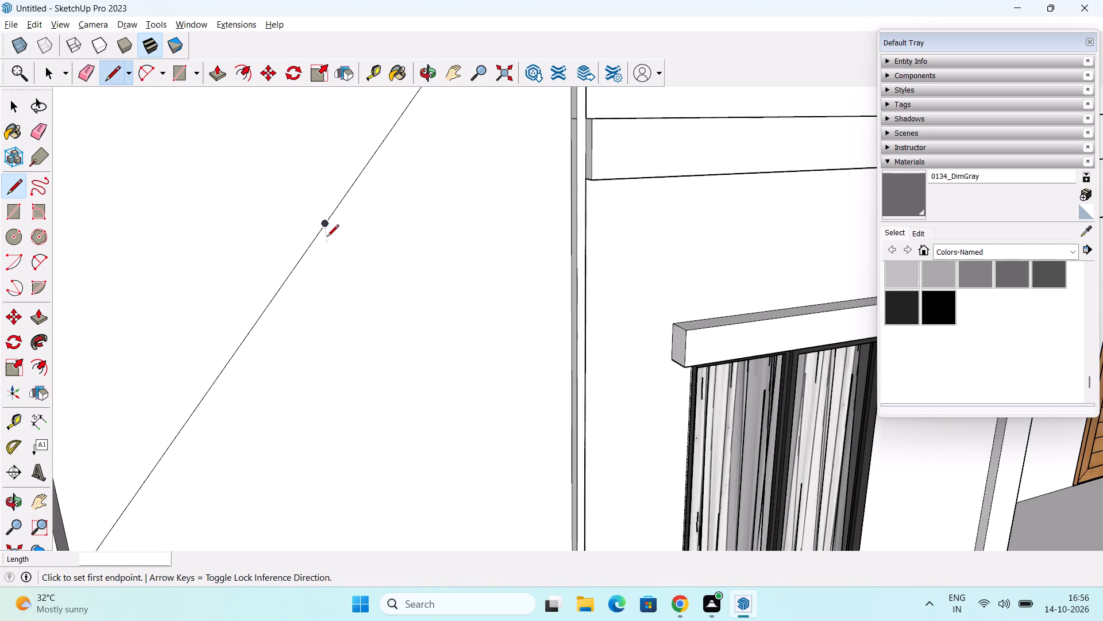
# Draw a line on the end bay's recessed face from the upper diagonal's midpoint down to the pilaster edge.
pyautogui.moveTo(327, 227); pyautogui.dragTo(335, 229)
pyautogui.moveTo(462, 312); pyautogui.dragTo(601, 320, button='middle')
pyautogui.scroll(6, 595, 328)
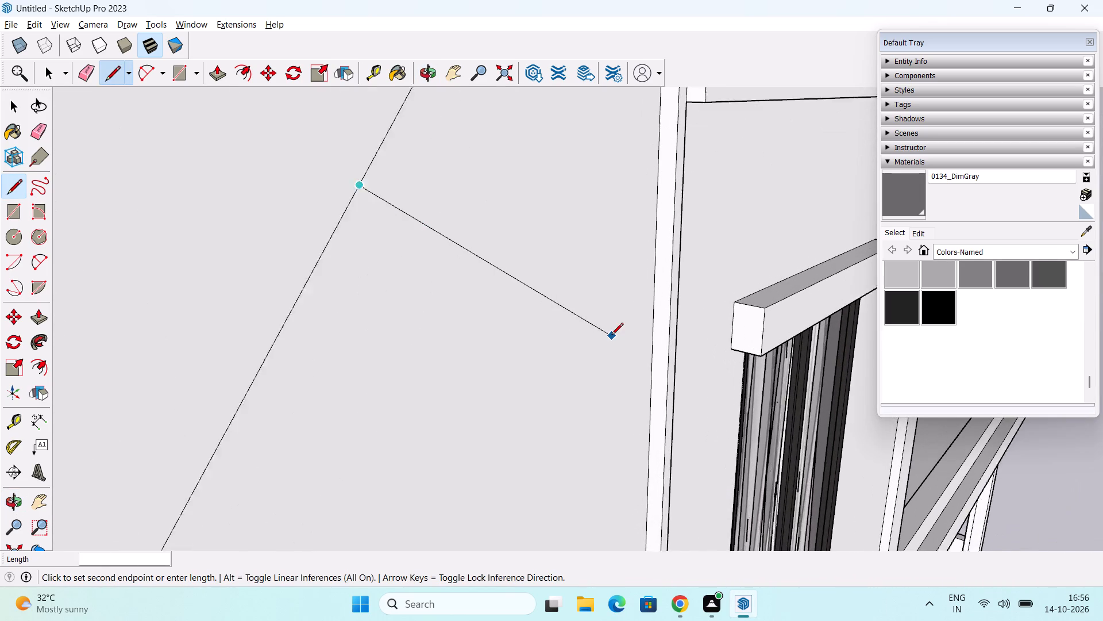
pyautogui.click(655, 363)
# Draw a line about 6' 4" long from that pilaster endpoint back across the bay, and a short one about 10 5/8" long up to the diagonal.
pyautogui.scroll(-5, 655, 363)
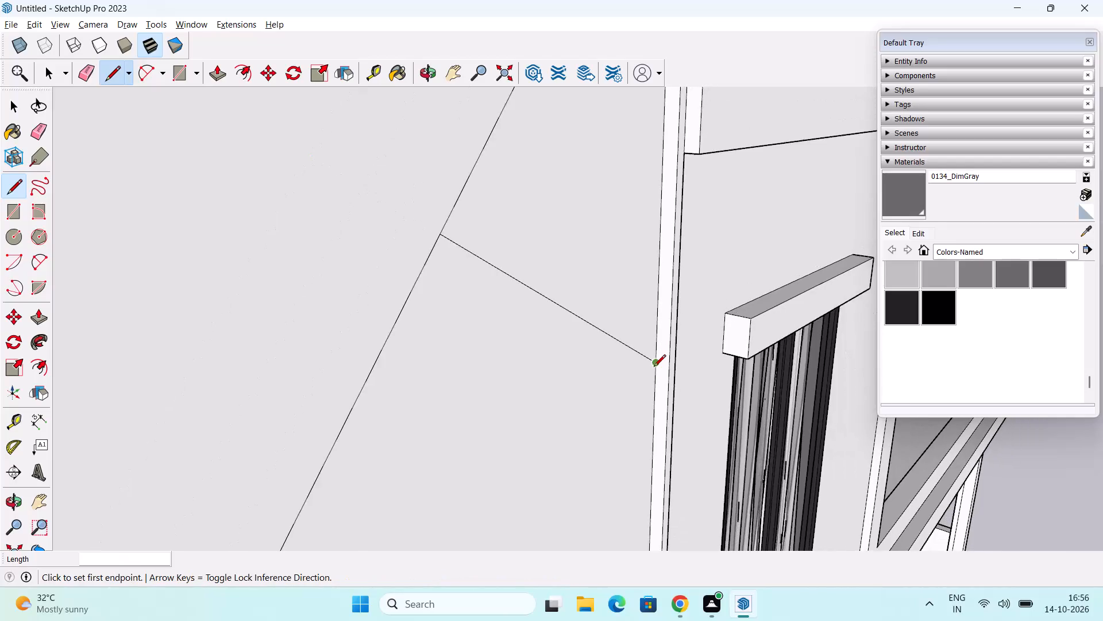
pyautogui.scroll(-4, 654, 367)
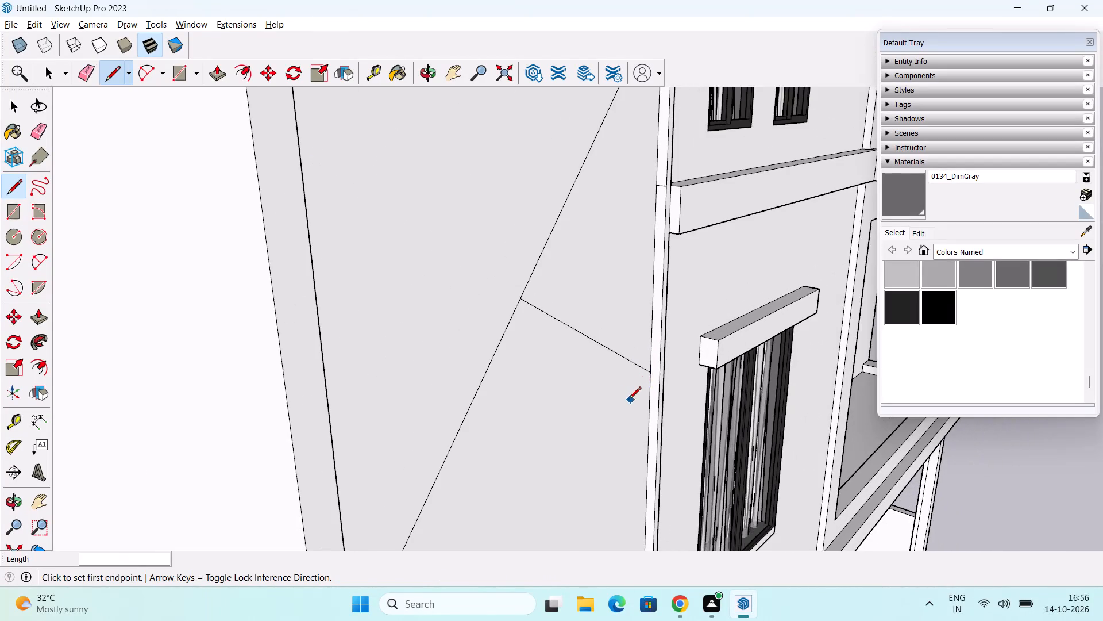
pyautogui.moveTo(610, 399); pyautogui.dragTo(477, 394, button='middle')
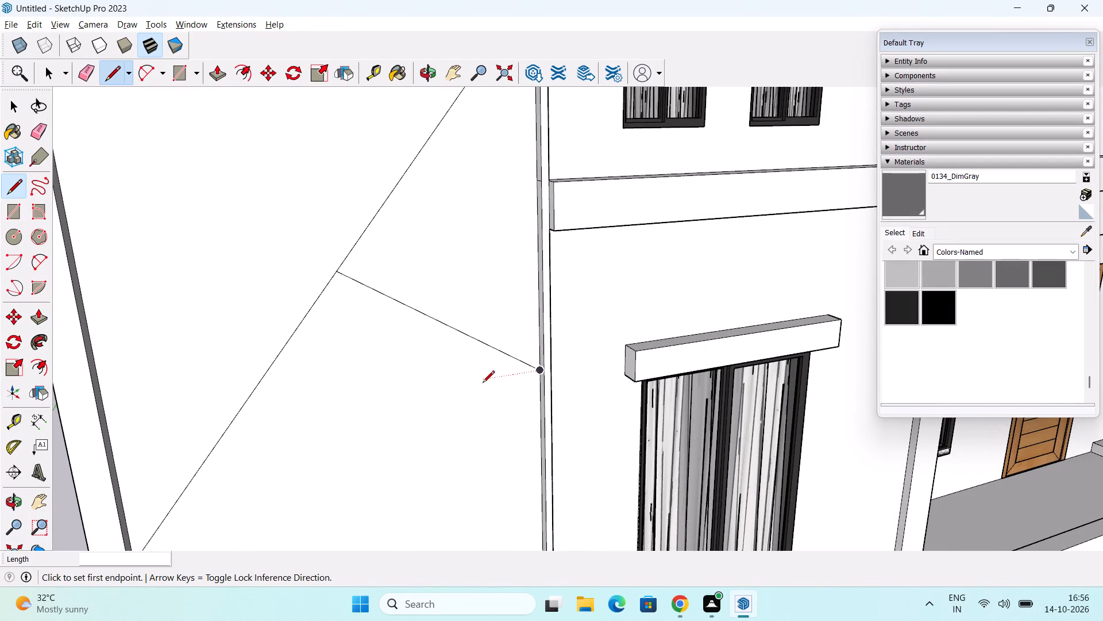
pyautogui.scroll(-2, 483, 384)
pyautogui.keyDown('shift'); pyautogui.moveTo(465, 396); pyautogui.dragTo(524, 336, button='middle'); pyautogui.keyUp('shift')
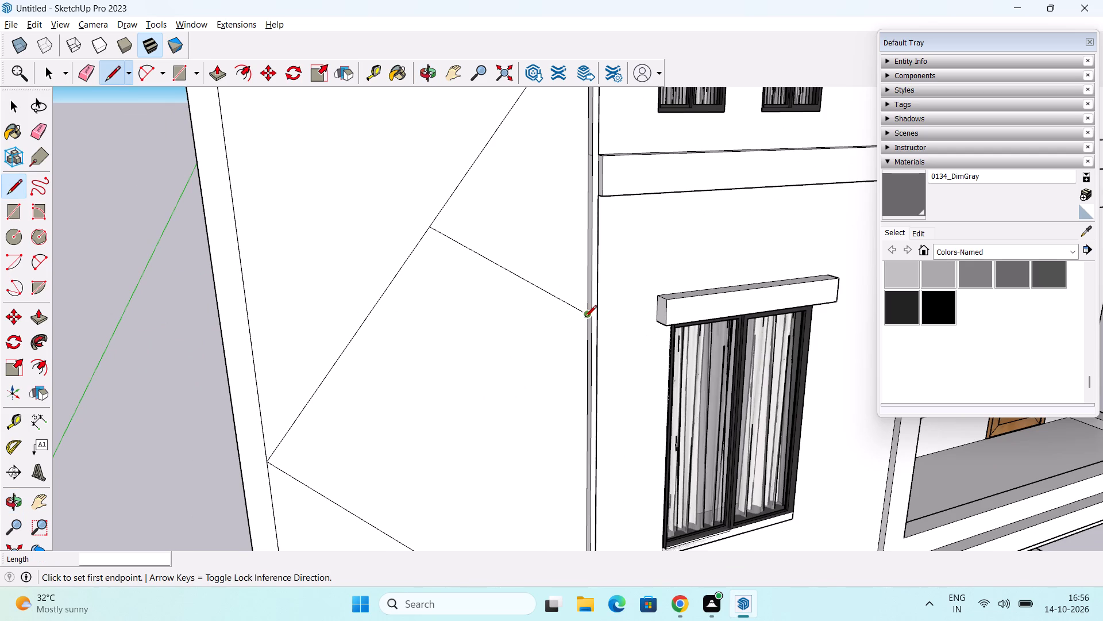
pyautogui.click(585, 318)
pyautogui.moveTo(473, 386); pyautogui.dragTo(418, 391, button='middle')
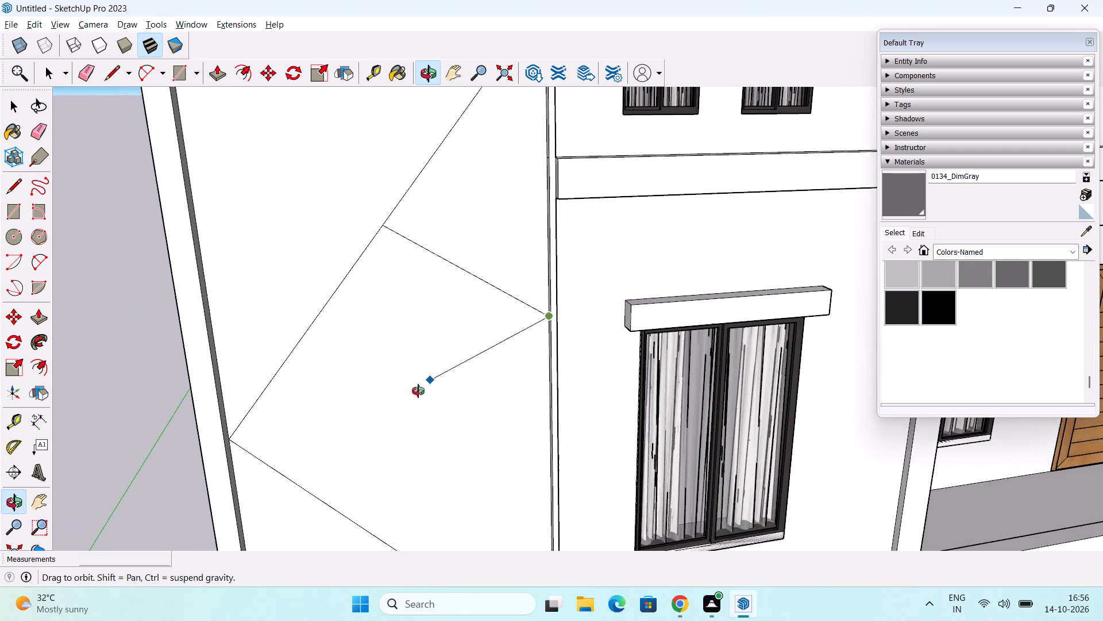
pyautogui.moveTo(418, 391); pyautogui.dragTo(417, 391, button='middle')
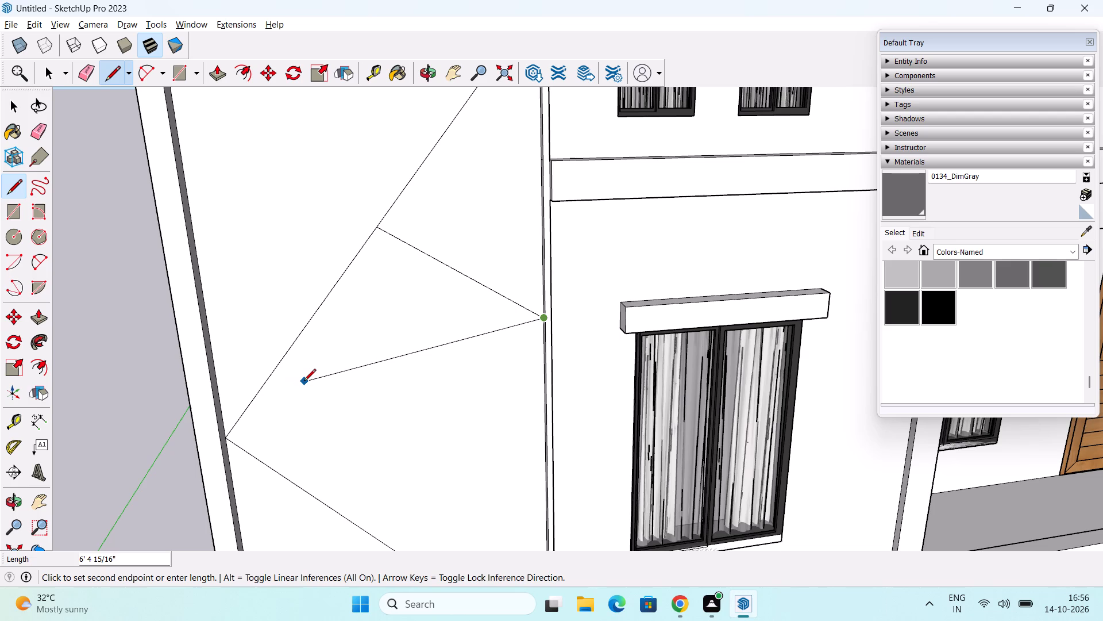
pyautogui.click(309, 381)
pyautogui.click(286, 359)
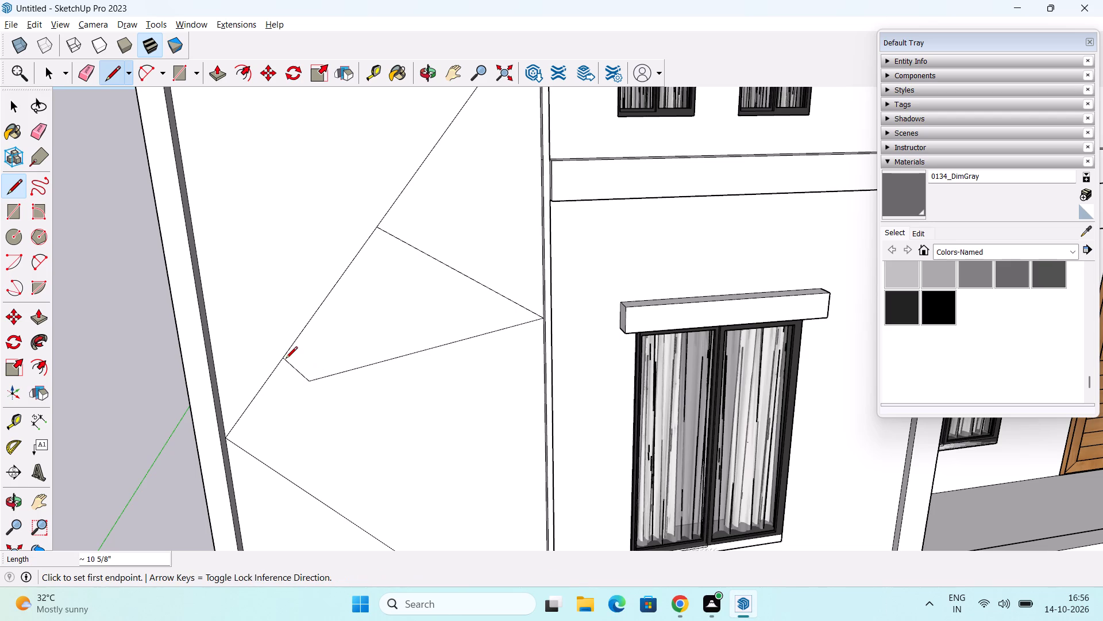
# Draw a line about 10' 3" long from the short line's lower end diagonally down to the pilaster edge.
pyautogui.click(309, 382)
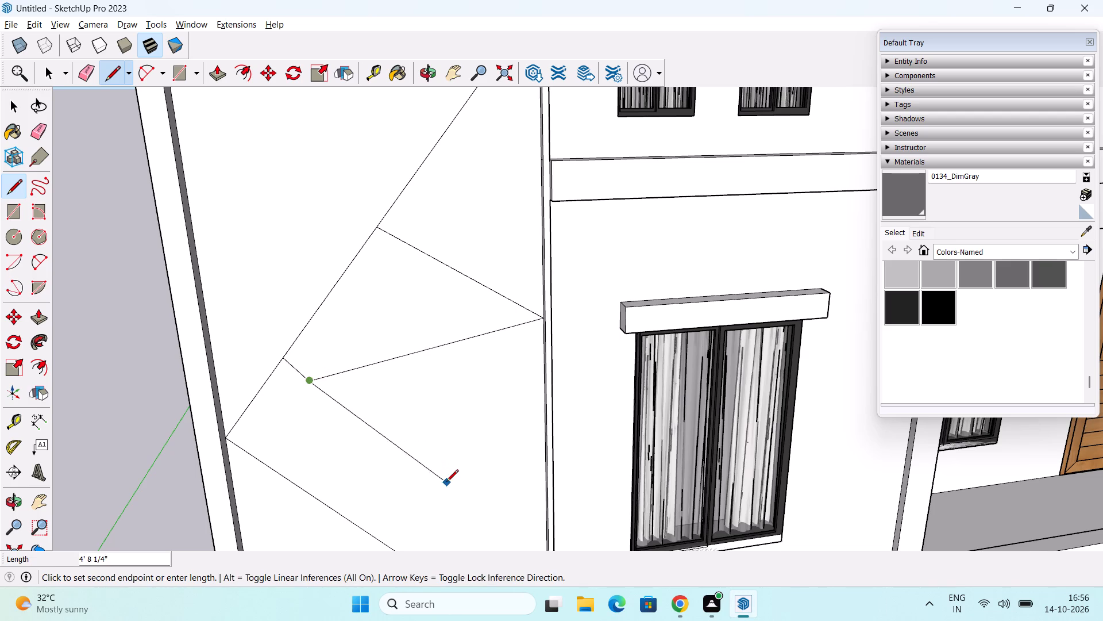
pyautogui.moveTo(446, 482); pyautogui.dragTo(428, 392, button='middle')
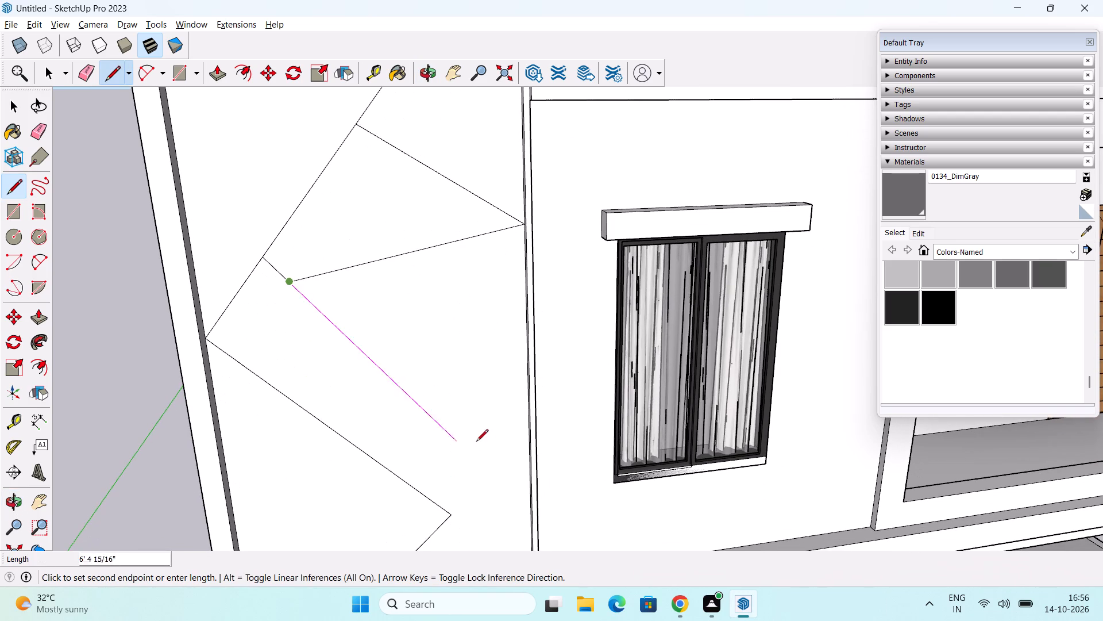
pyautogui.moveTo(504, 478); pyautogui.dragTo(485, 393, button='middle')
pyautogui.moveTo(502, 440); pyautogui.dragTo(532, 450, button='middle')
pyautogui.scroll(8, 529, 448)
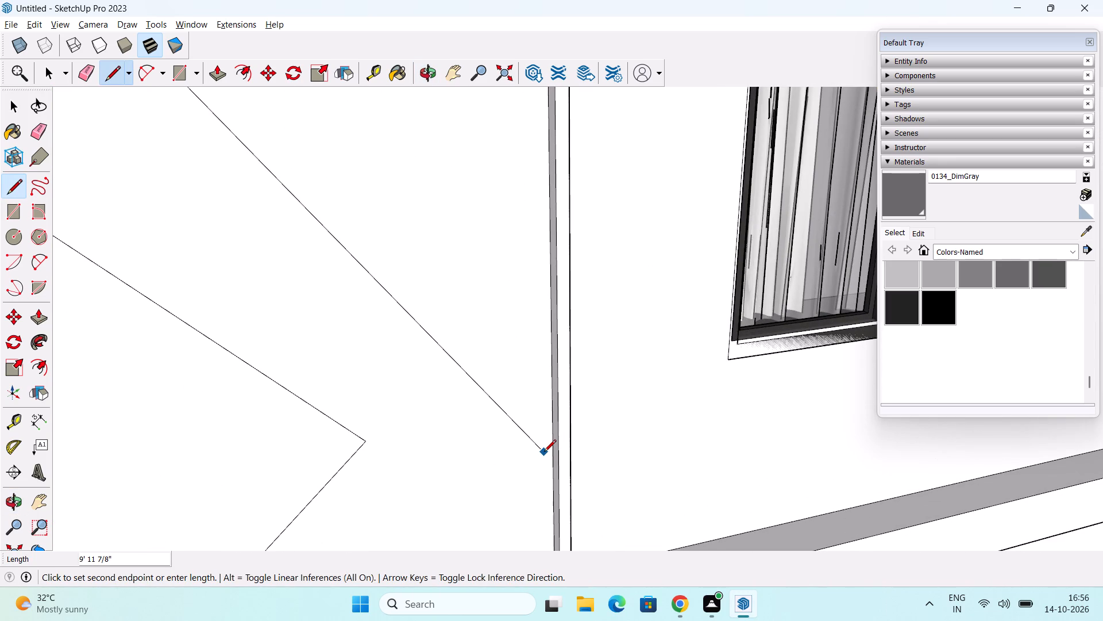
pyautogui.moveTo(534, 451); pyautogui.dragTo(623, 437, button='middle')
pyautogui.click(643, 455)
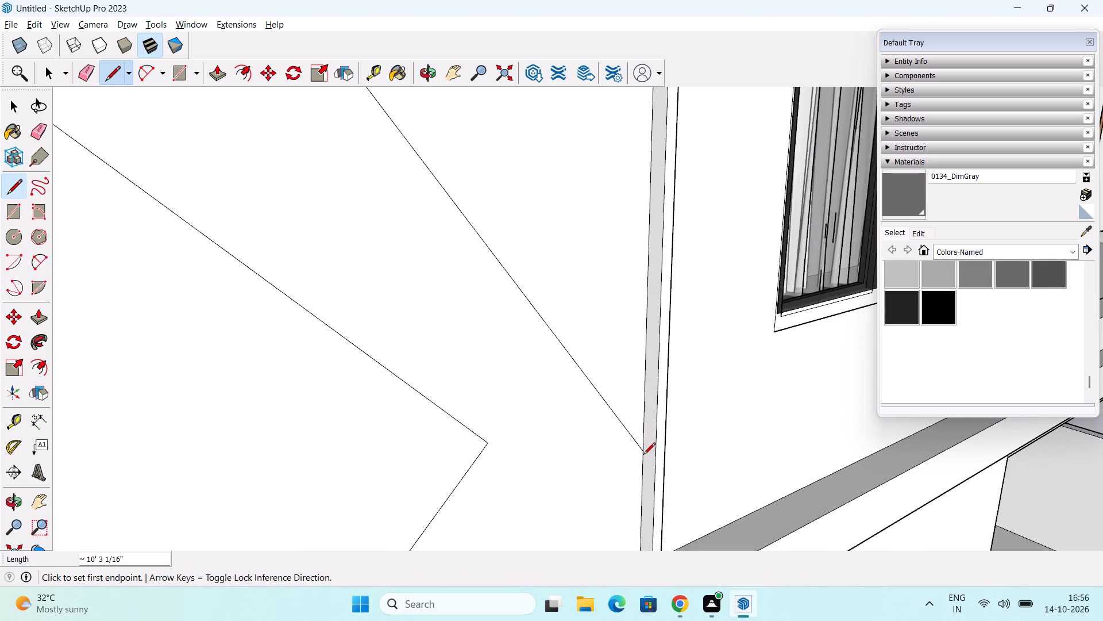
# Extend the zigzag from its corner near the pilaster with a line about 1' 5" long up to the long diagonal.
pyautogui.click(484, 443)
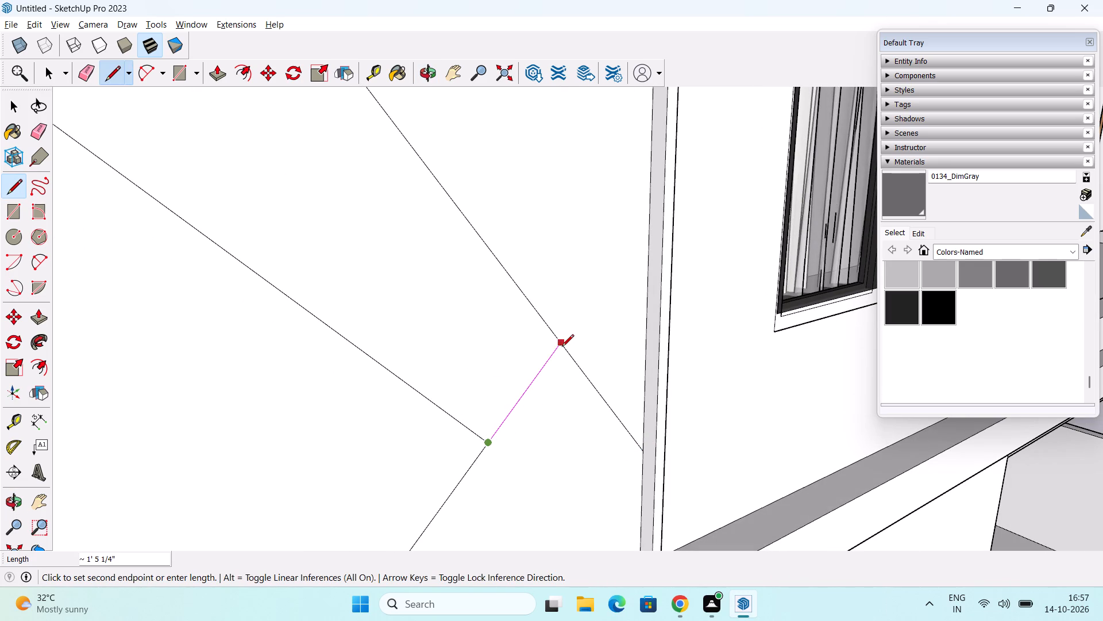
pyautogui.click(562, 347)
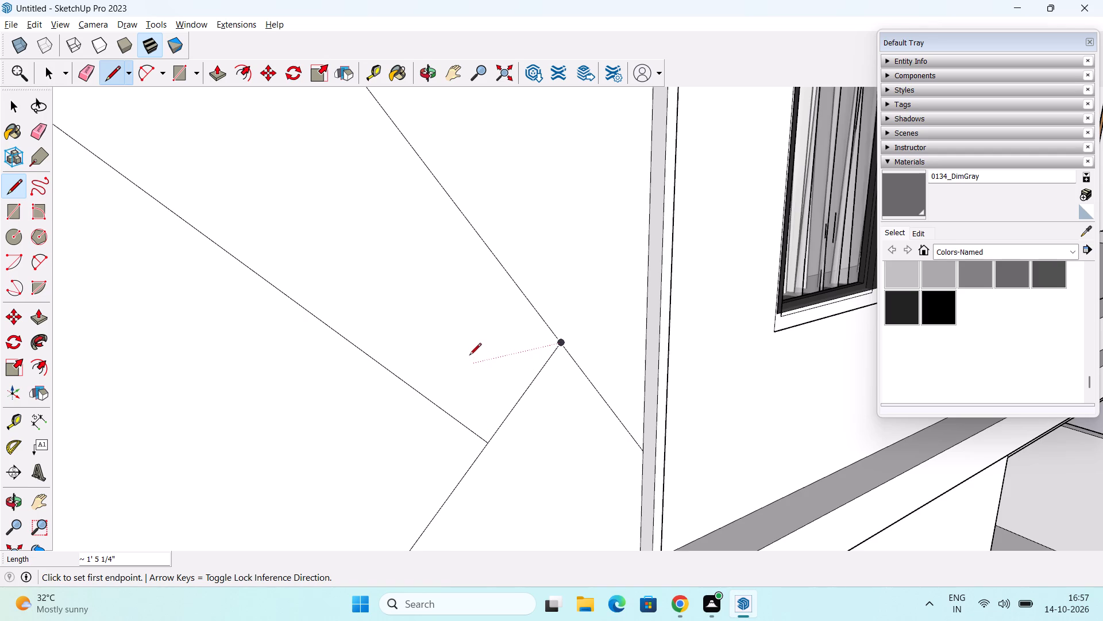
# Draw a line about 3' 6" long from the long diagonal's lower part up to the pilaster edge.
pyautogui.scroll(-1, 475, 315)
pyautogui.scroll(-2, 414, 254)
pyautogui.moveTo(429, 252); pyautogui.dragTo(438, 289, button='middle')
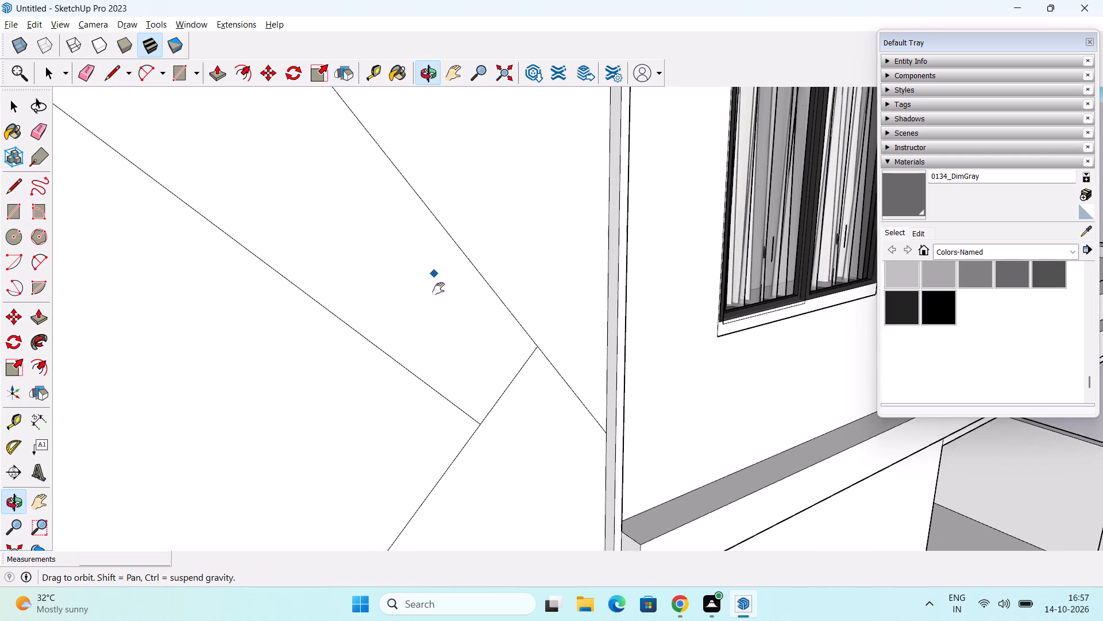
pyautogui.moveTo(438, 289); pyautogui.dragTo(476, 436, button='middle')
pyautogui.scroll(-9, 476, 387)
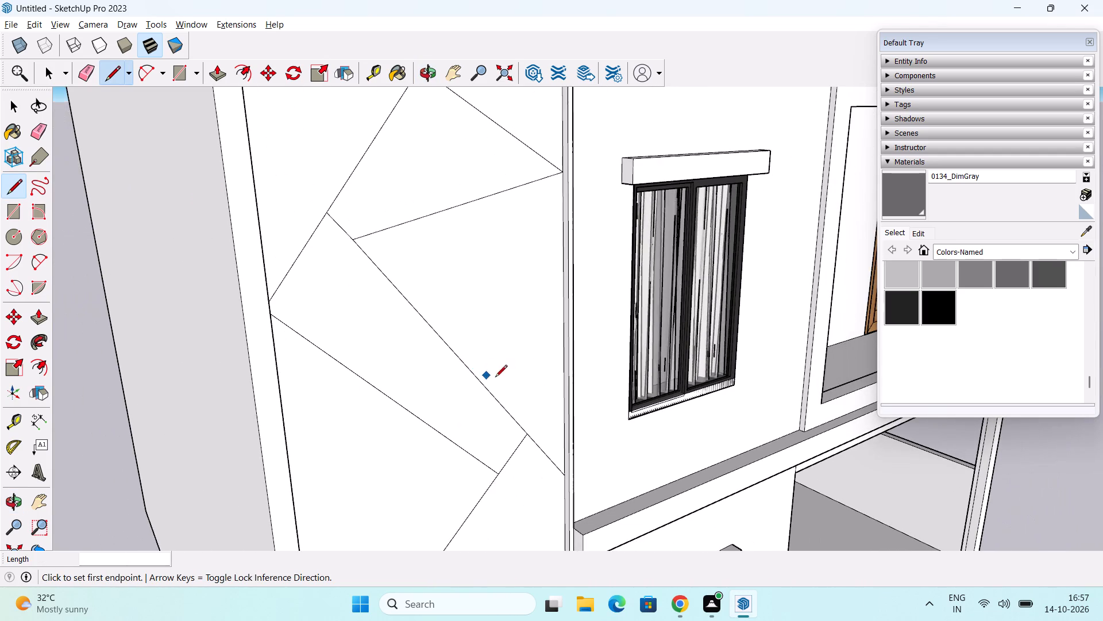
pyautogui.moveTo(498, 388); pyautogui.dragTo(395, 374, button='middle')
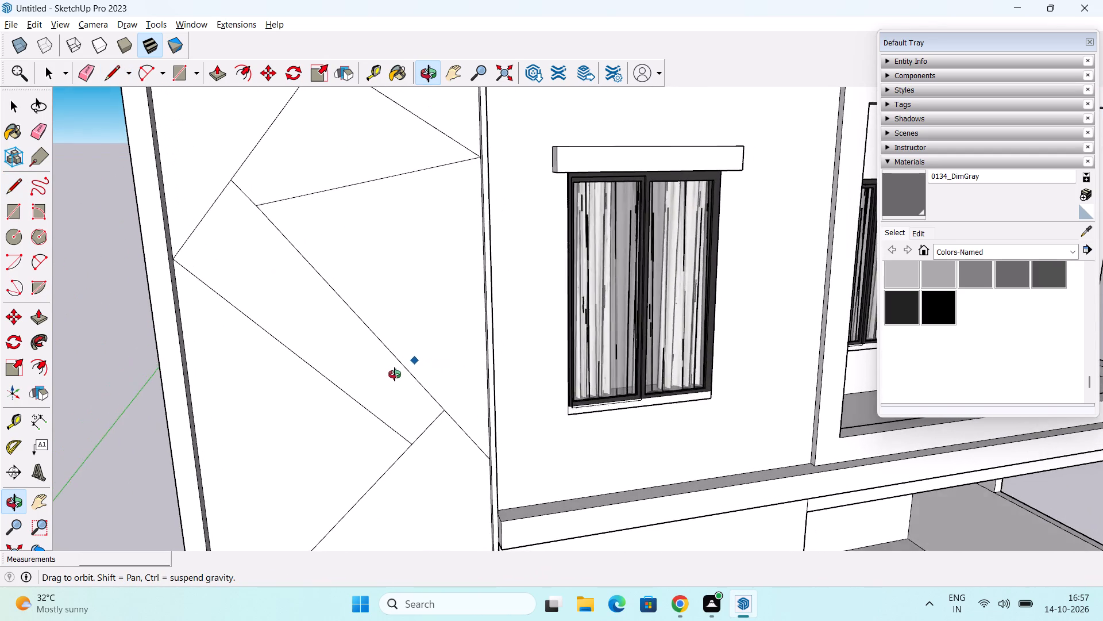
pyautogui.moveTo(395, 374); pyautogui.dragTo(384, 375, button='middle')
pyautogui.scroll(-6, 392, 355)
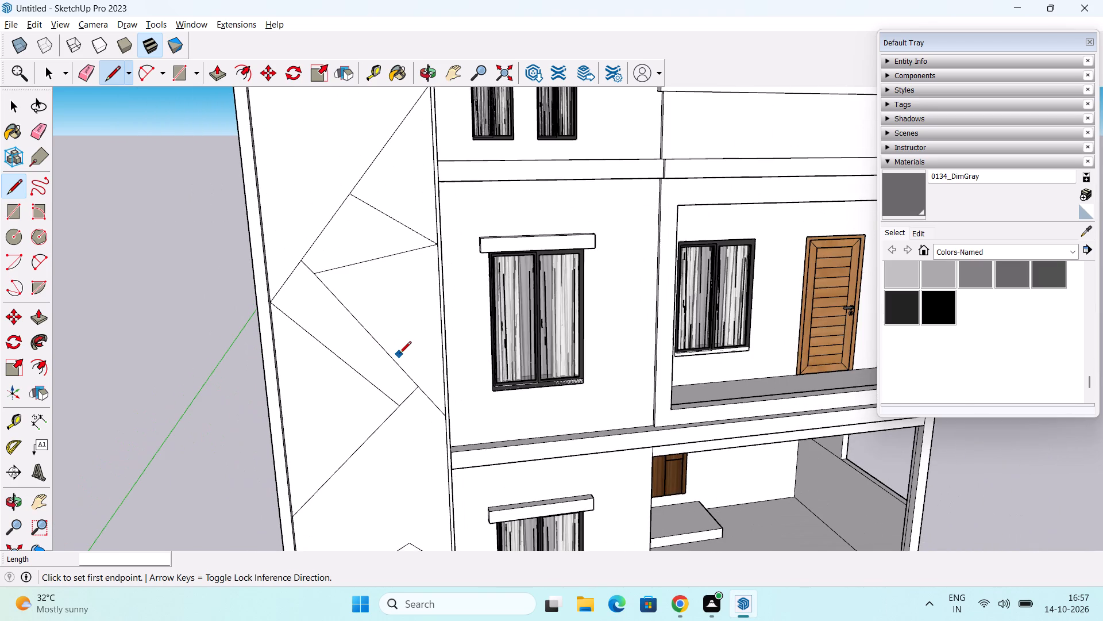
pyautogui.moveTo(400, 354); pyautogui.dragTo(398, 361, button='middle')
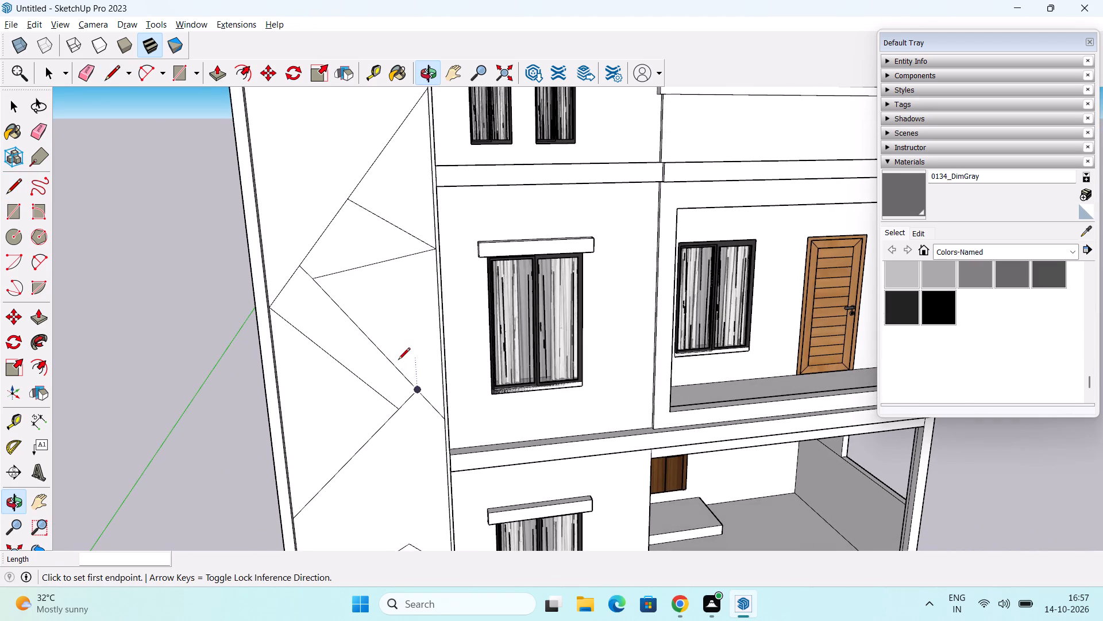
pyautogui.moveTo(381, 314); pyautogui.dragTo(368, 321, button='middle')
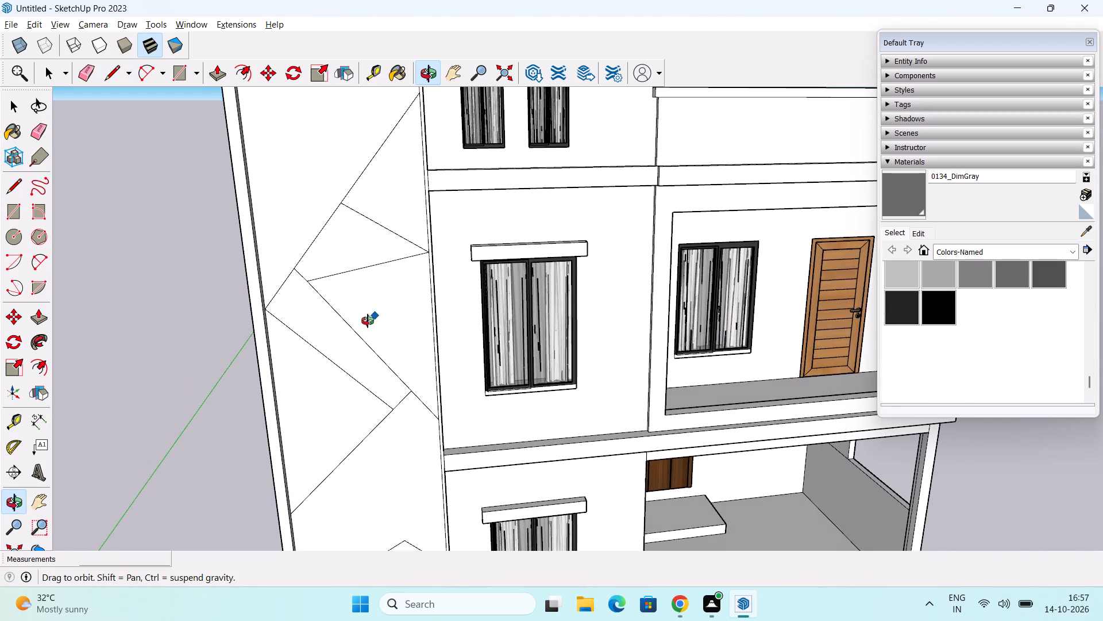
pyautogui.moveTo(368, 321); pyautogui.dragTo(374, 305, button='middle')
pyautogui.moveTo(403, 281); pyautogui.dragTo(450, 276, button='middle')
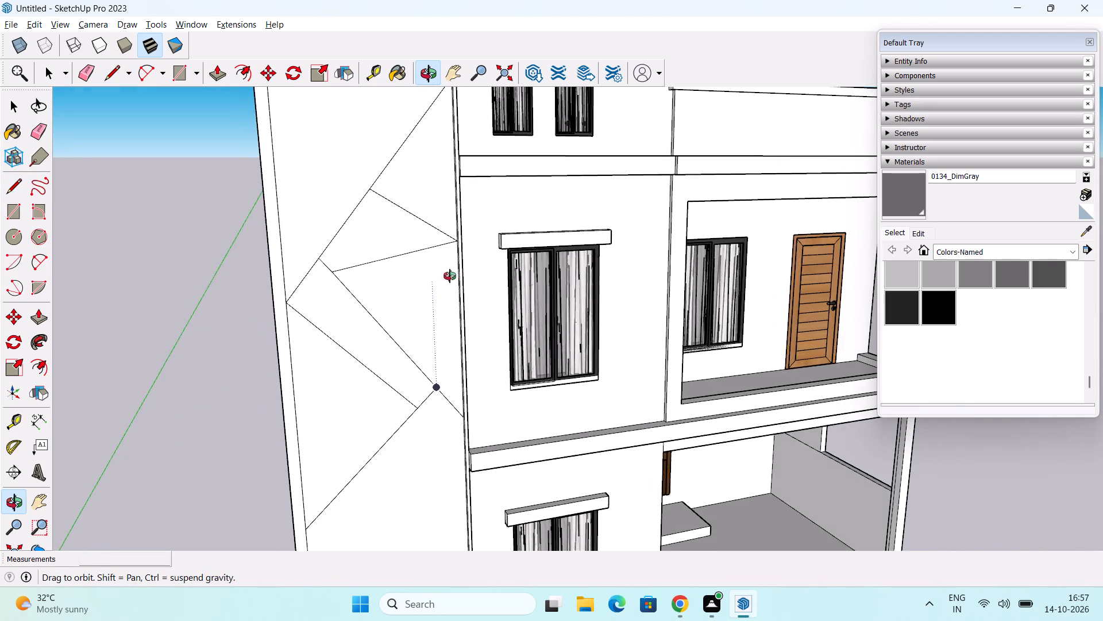
pyautogui.moveTo(450, 276); pyautogui.dragTo(451, 280, button='middle')
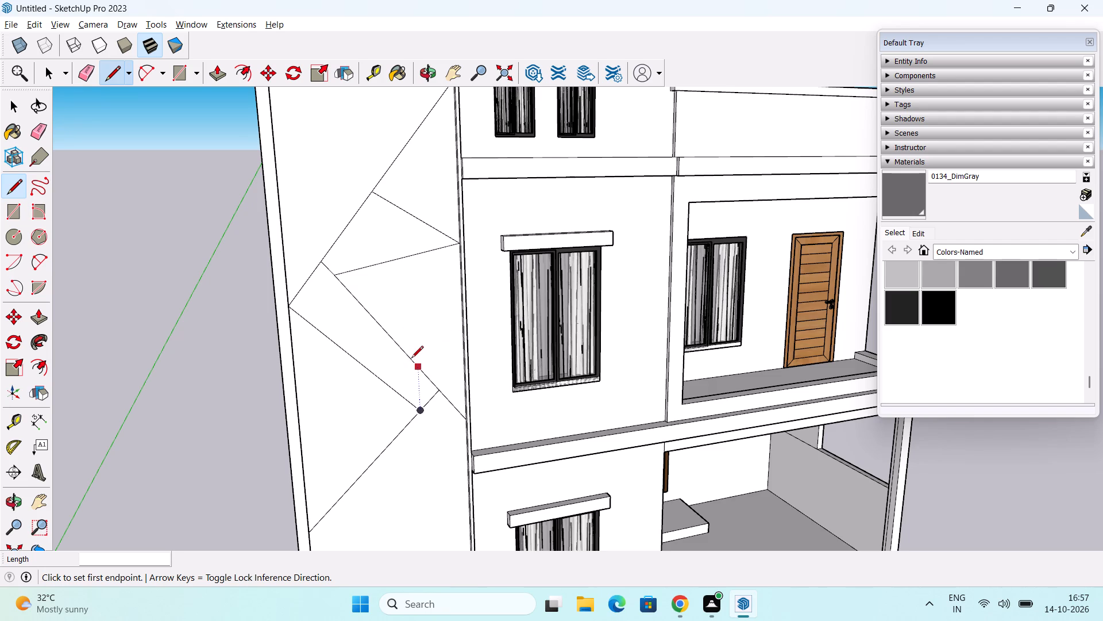
pyautogui.click(410, 358)
pyautogui.moveTo(416, 343); pyautogui.dragTo(489, 286, button='middle')
pyautogui.scroll(2, 496, 296)
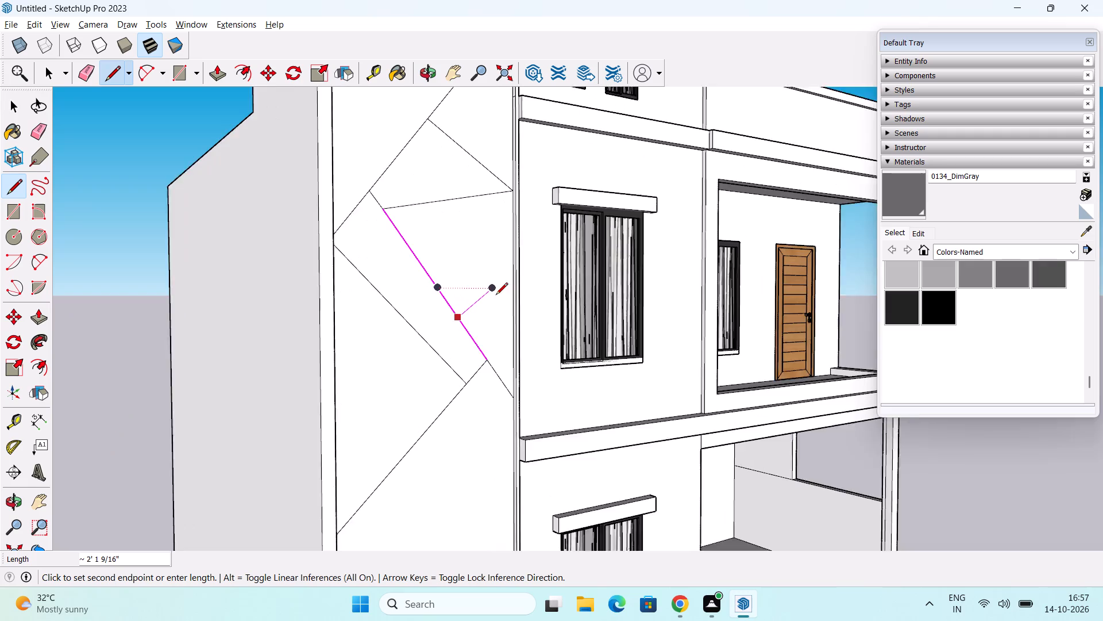
pyautogui.scroll(11, 496, 296)
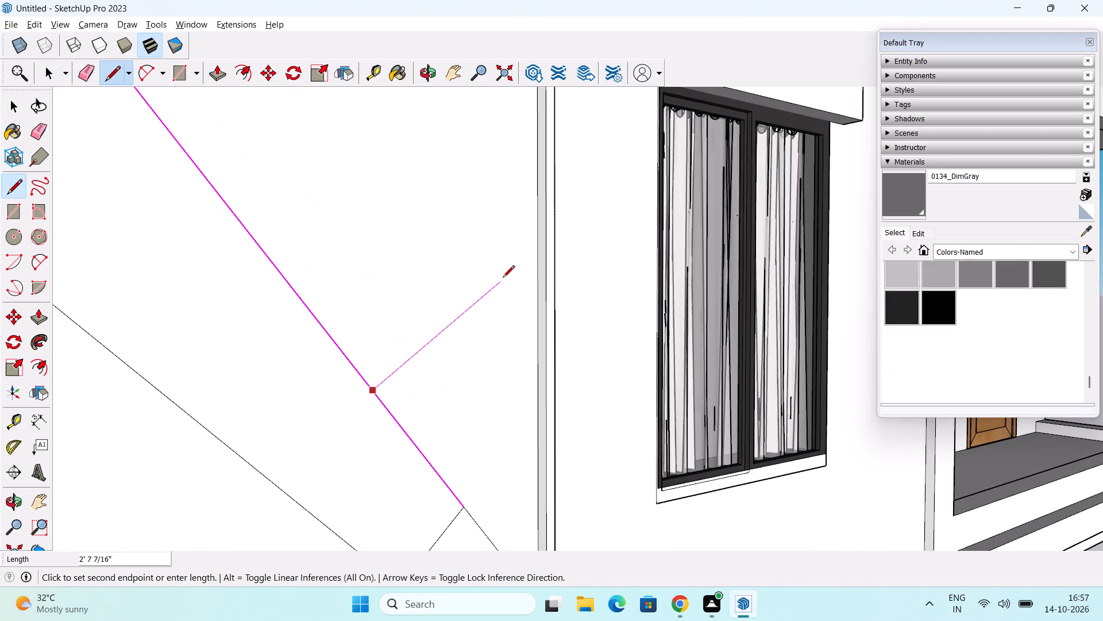
pyautogui.click(536, 250)
# Delete the line running from the upper diagonal's midpoint down to the pilaster edge.
pyautogui.scroll(-7, 404, 393)
pyautogui.moveTo(395, 414); pyautogui.dragTo(271, 427, button='middle')
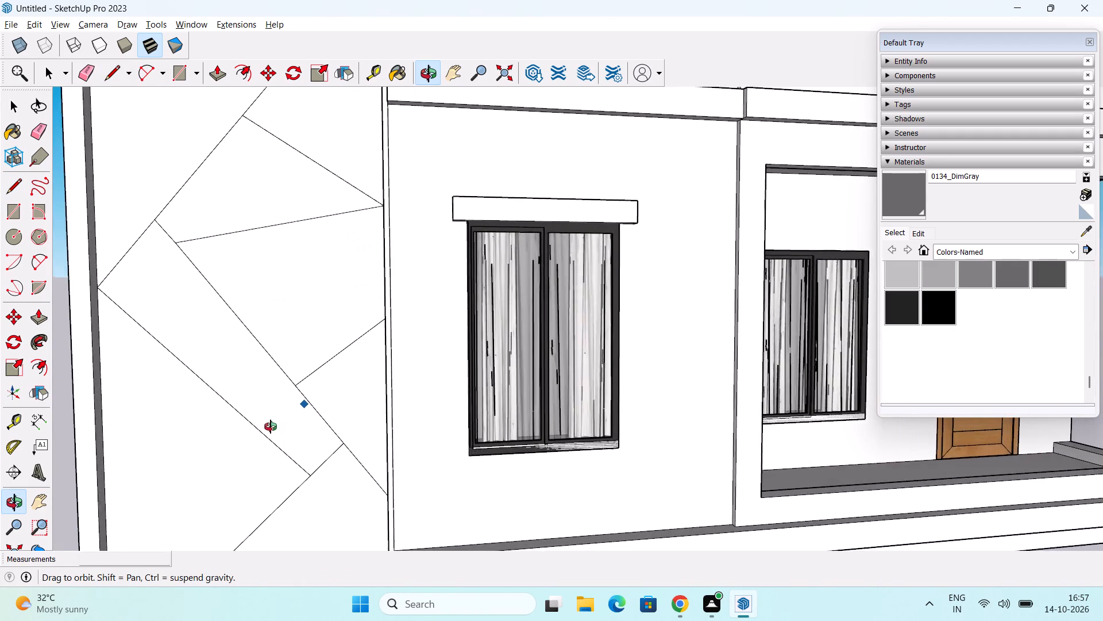
pyautogui.moveTo(271, 427); pyautogui.dragTo(253, 444, button='middle')
pyautogui.scroll(-2, 252, 340)
pyautogui.moveTo(256, 340); pyautogui.dragTo(234, 360, button='middle')
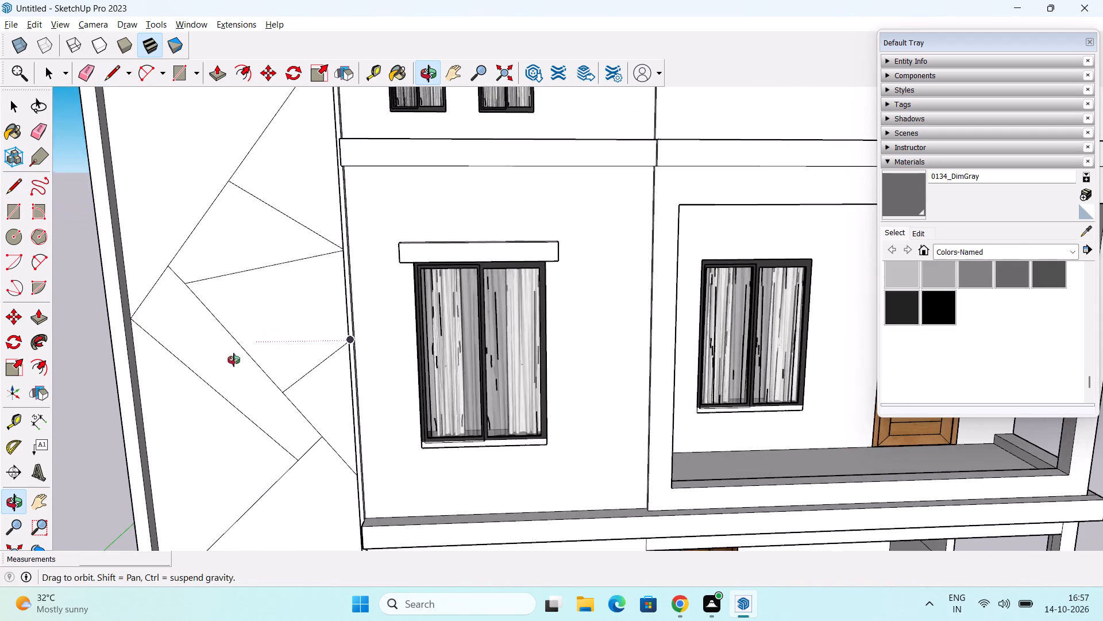
pyautogui.moveTo(234, 360); pyautogui.dragTo(226, 386, button='middle')
pyautogui.press('space')
pyautogui.click(287, 232)
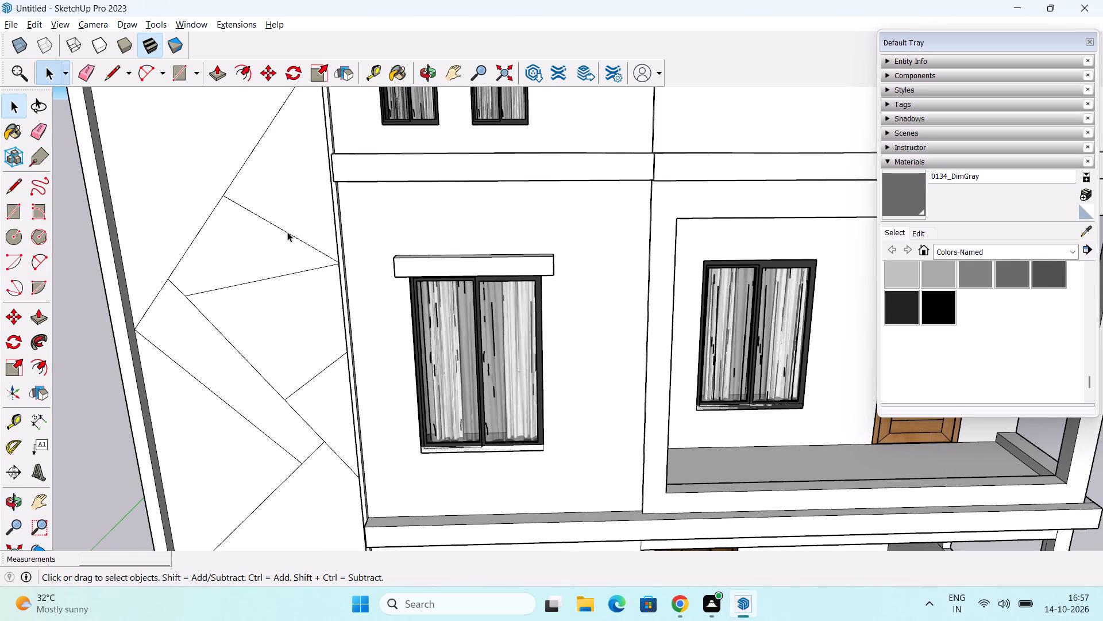
pyautogui.press('Delete')
# Draw a line about 4' 3" long from the upper diagonal down to the shallow line that meets the pilaster.
pyautogui.press('l')
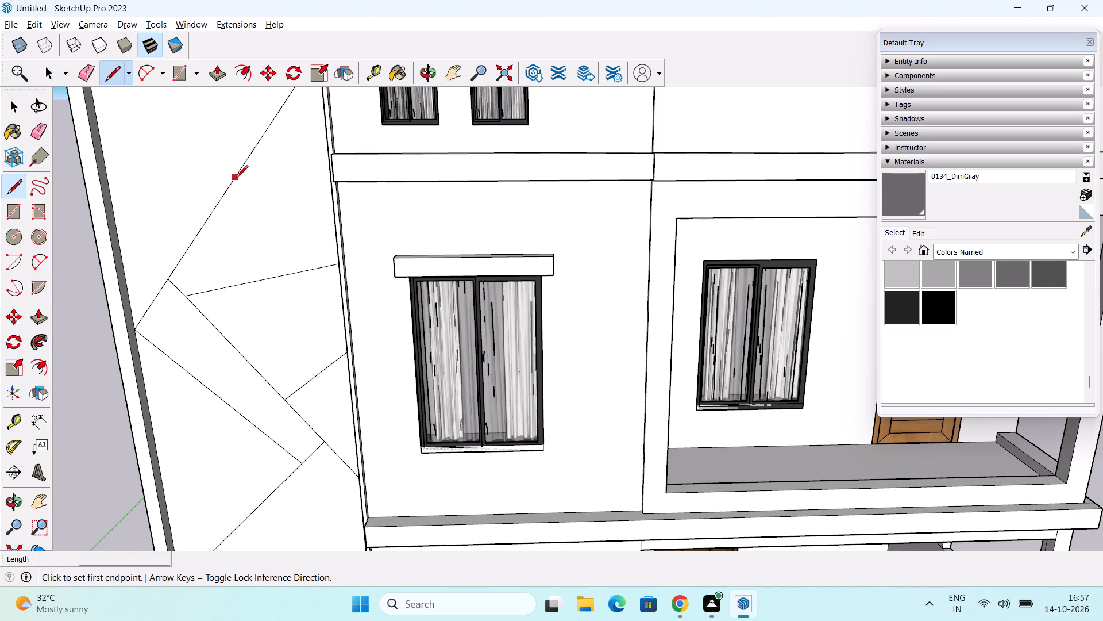
pyautogui.click(236, 178)
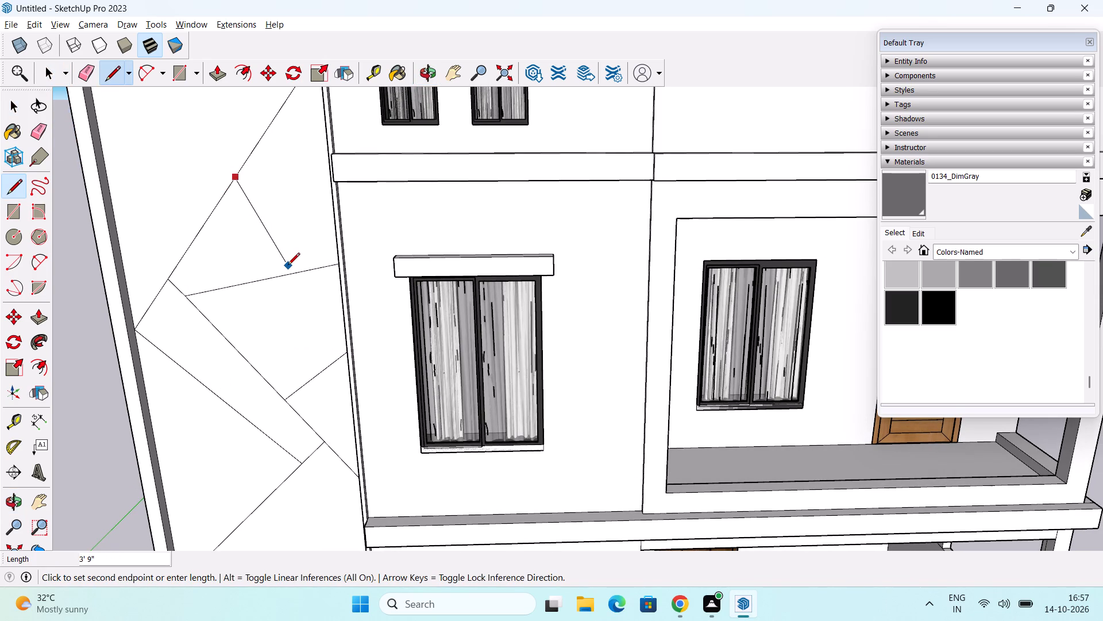
pyautogui.click(306, 270)
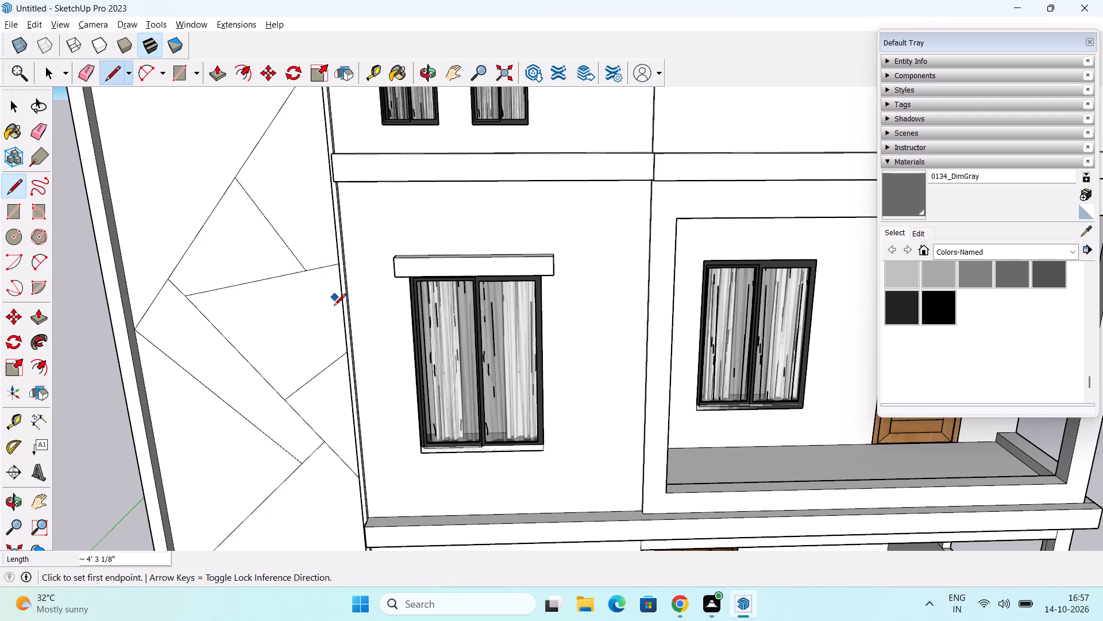
# Draw a near-vertical line about 3' 4" long from the long diagonal's upper part down to the zigzag line beneath it.
pyautogui.scroll(-3, 334, 312)
pyautogui.moveTo(293, 346); pyautogui.dragTo(280, 346, button='middle')
pyautogui.press('space')
pyautogui.scroll(-3, 226, 362)
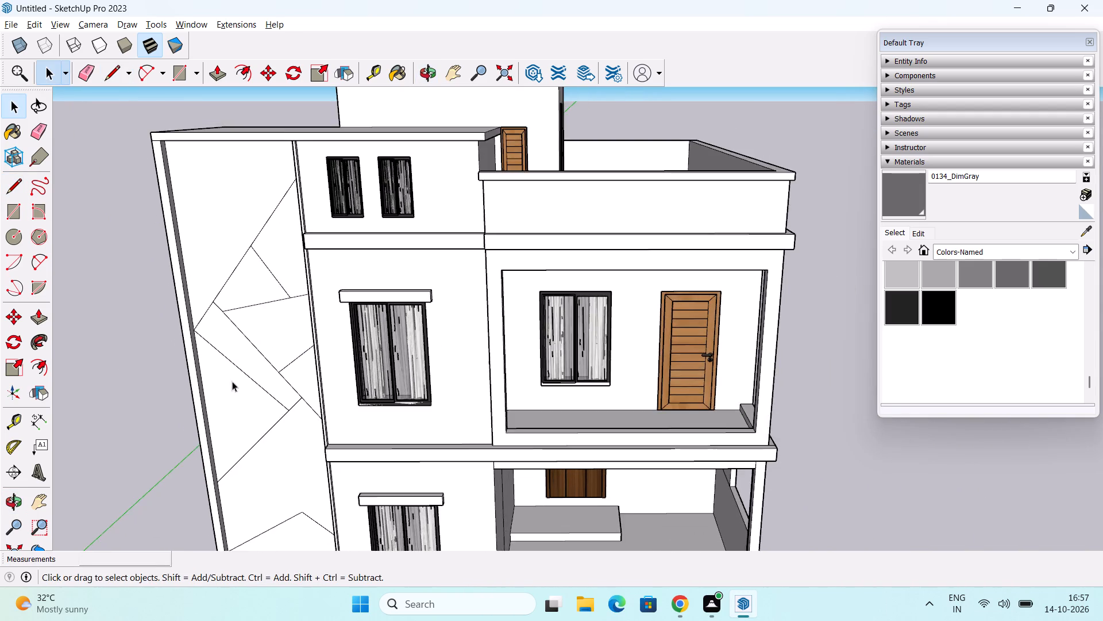
pyautogui.moveTo(232, 381); pyautogui.dragTo(294, 263, button='middle')
pyautogui.moveTo(336, 329); pyautogui.dragTo(318, 311, button='middle')
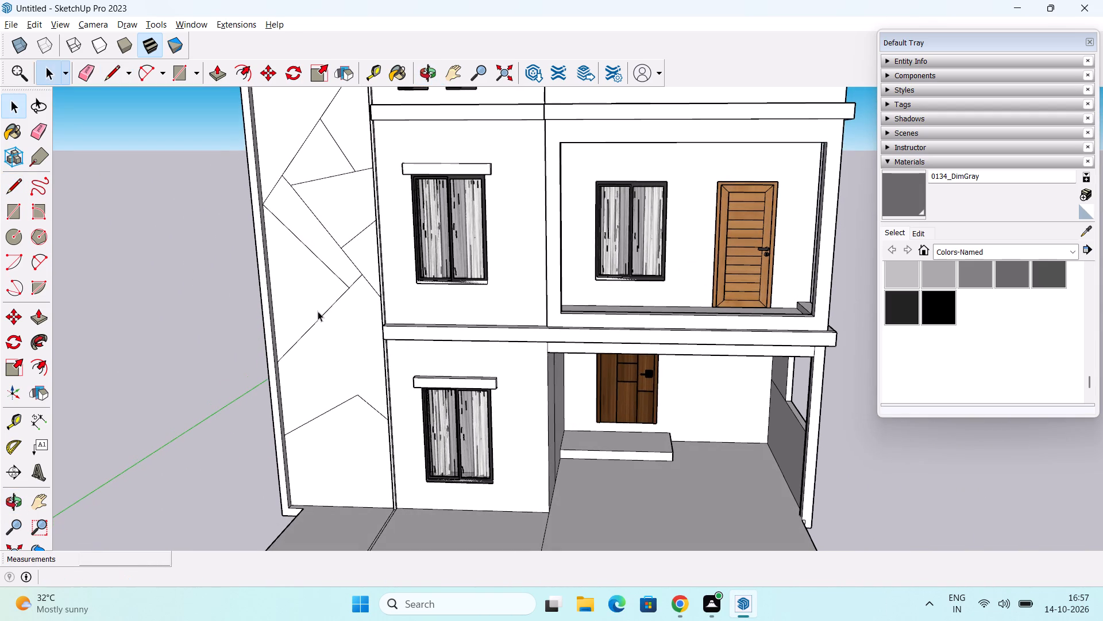
pyautogui.middleClick(318, 311)
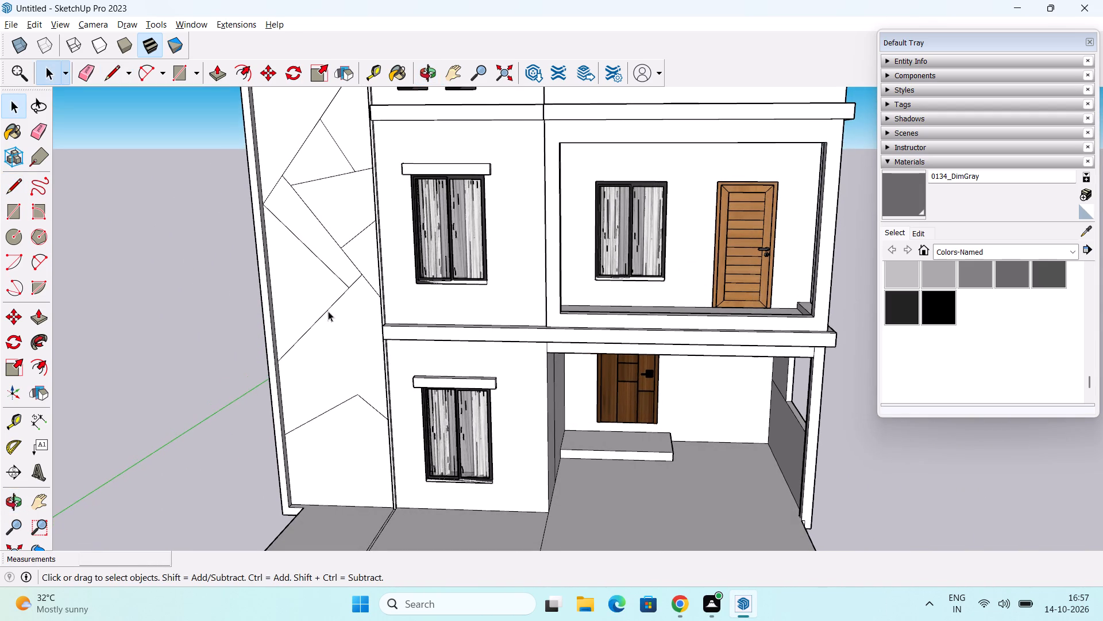
pyautogui.press('l')
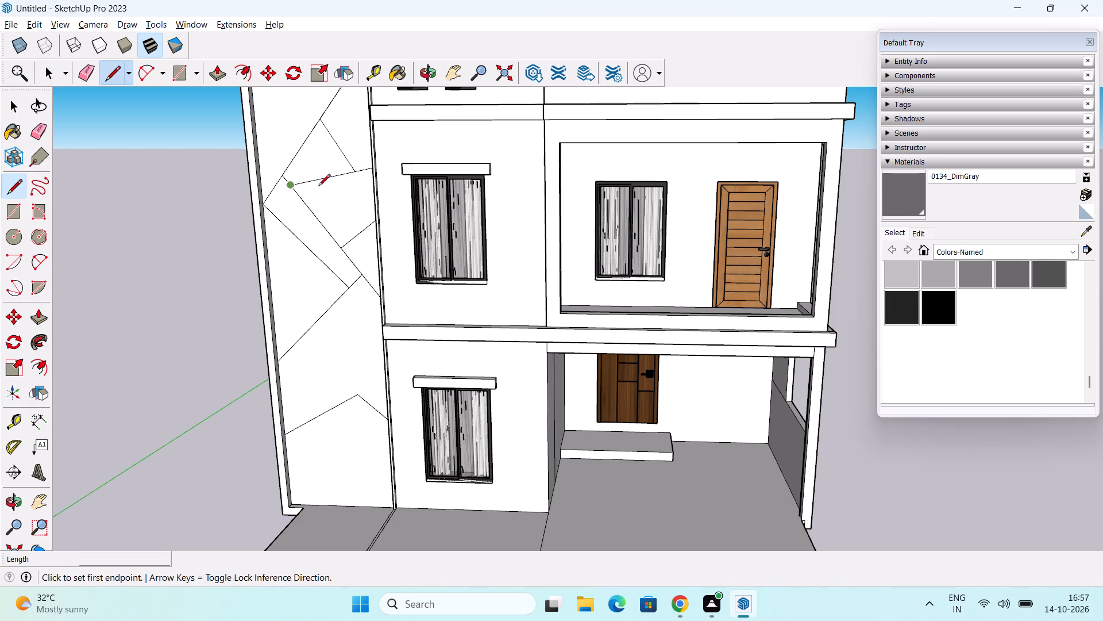
pyautogui.click(302, 202)
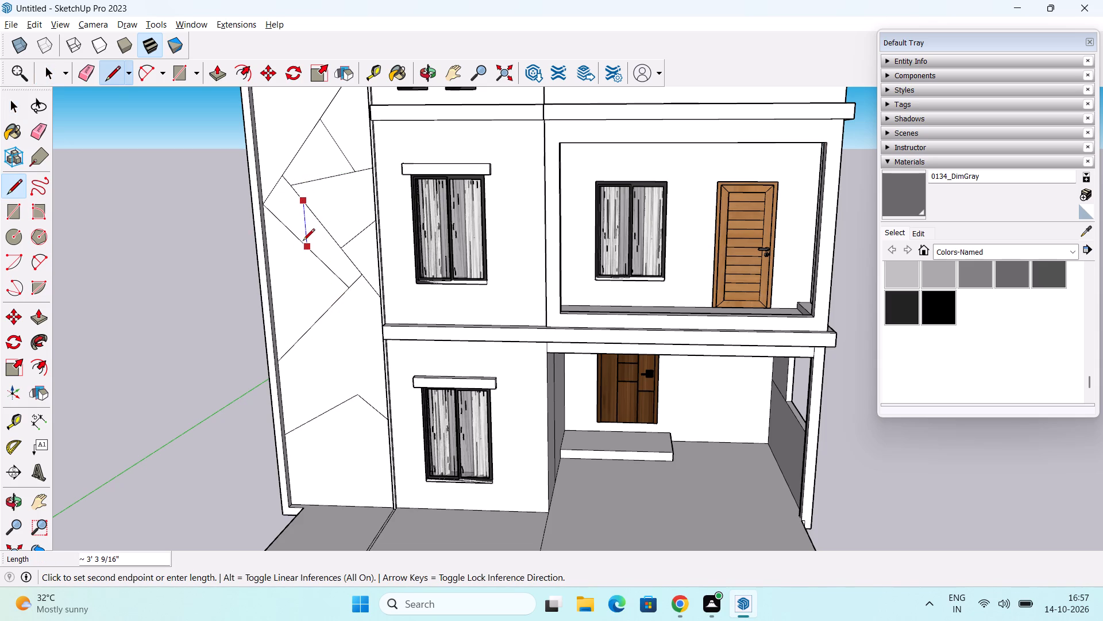
pyautogui.click(305, 247)
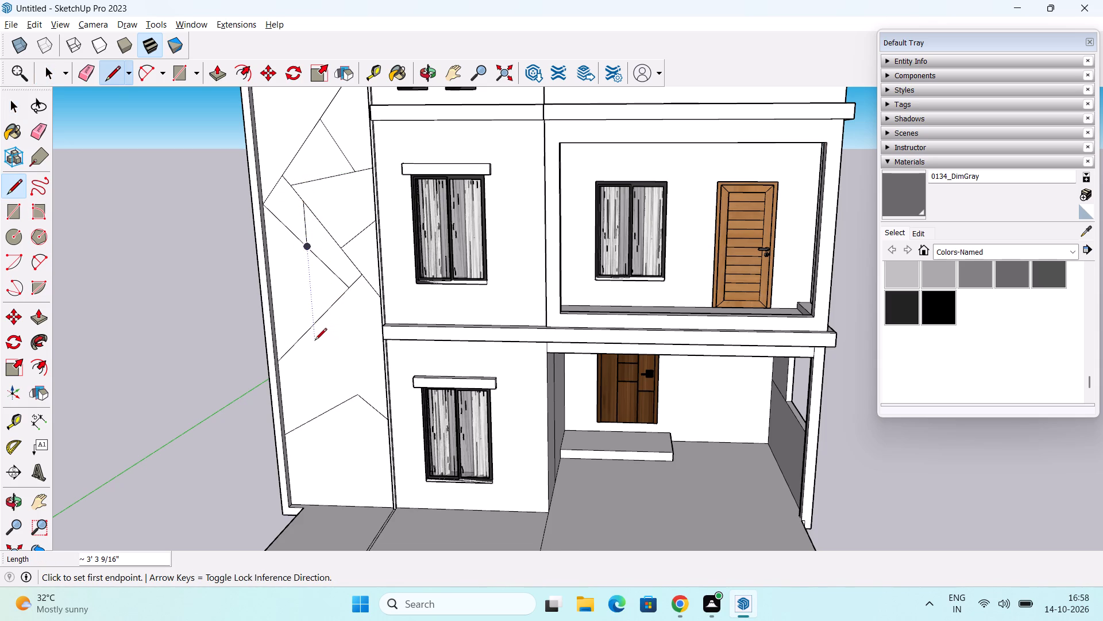
pyautogui.press('Escape')
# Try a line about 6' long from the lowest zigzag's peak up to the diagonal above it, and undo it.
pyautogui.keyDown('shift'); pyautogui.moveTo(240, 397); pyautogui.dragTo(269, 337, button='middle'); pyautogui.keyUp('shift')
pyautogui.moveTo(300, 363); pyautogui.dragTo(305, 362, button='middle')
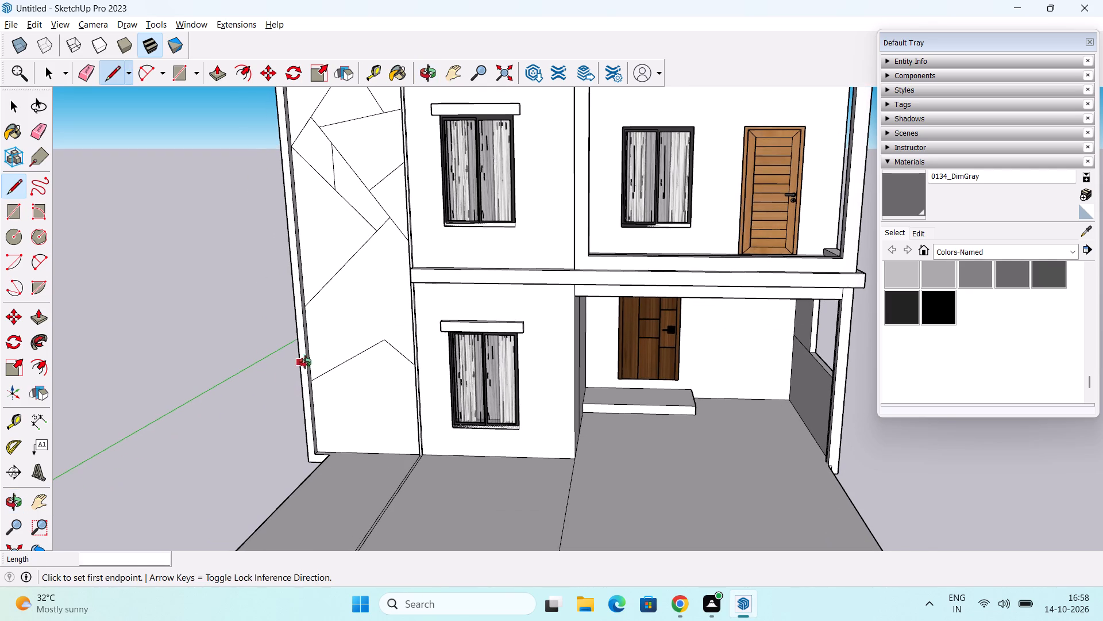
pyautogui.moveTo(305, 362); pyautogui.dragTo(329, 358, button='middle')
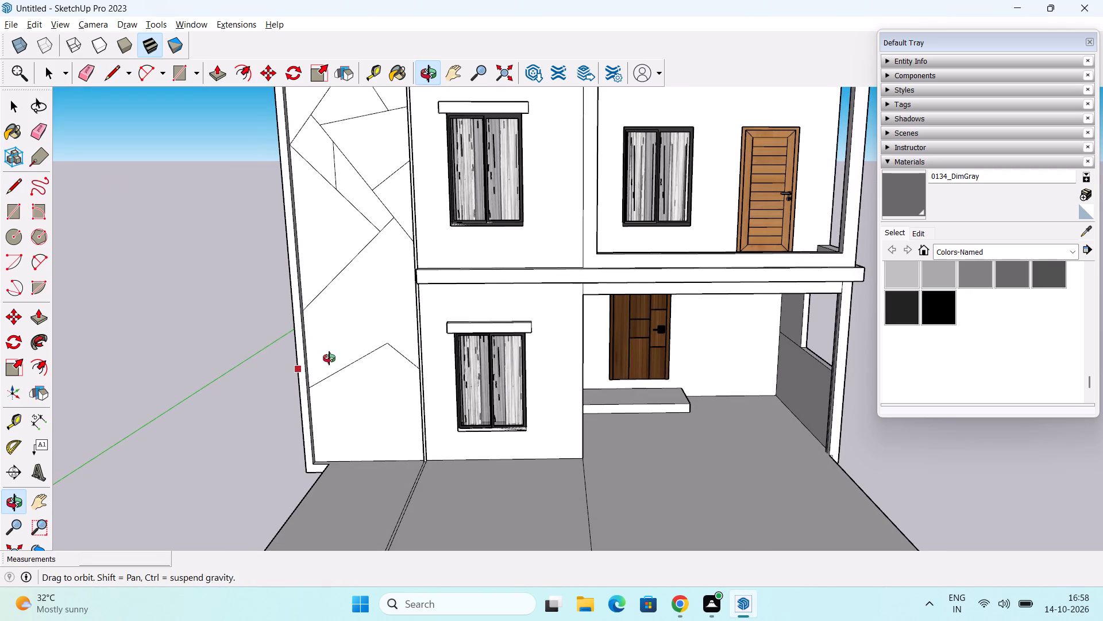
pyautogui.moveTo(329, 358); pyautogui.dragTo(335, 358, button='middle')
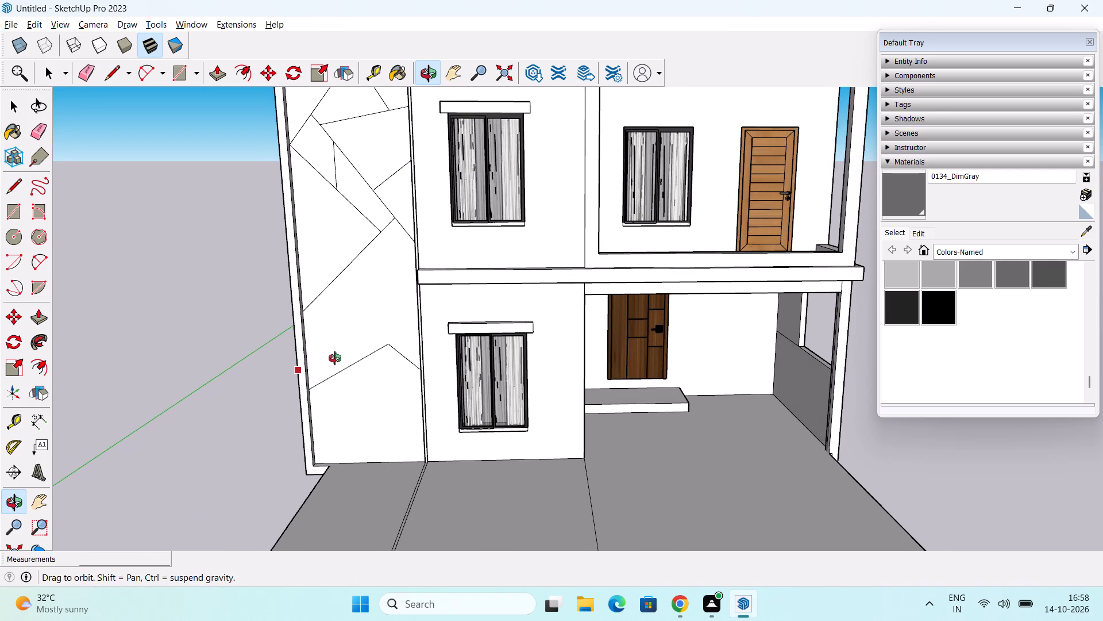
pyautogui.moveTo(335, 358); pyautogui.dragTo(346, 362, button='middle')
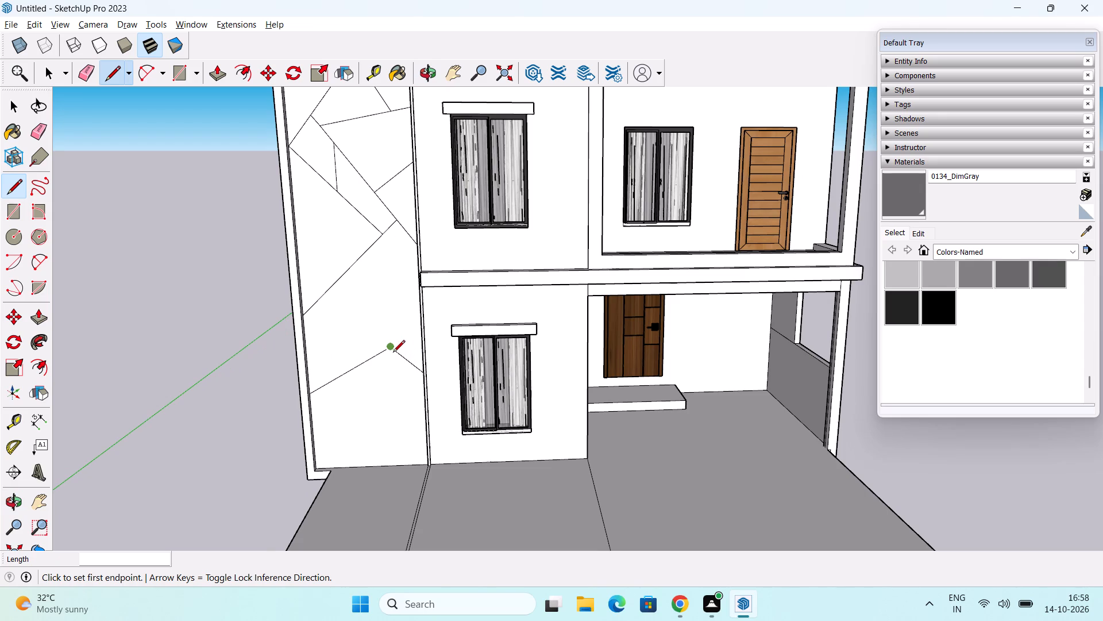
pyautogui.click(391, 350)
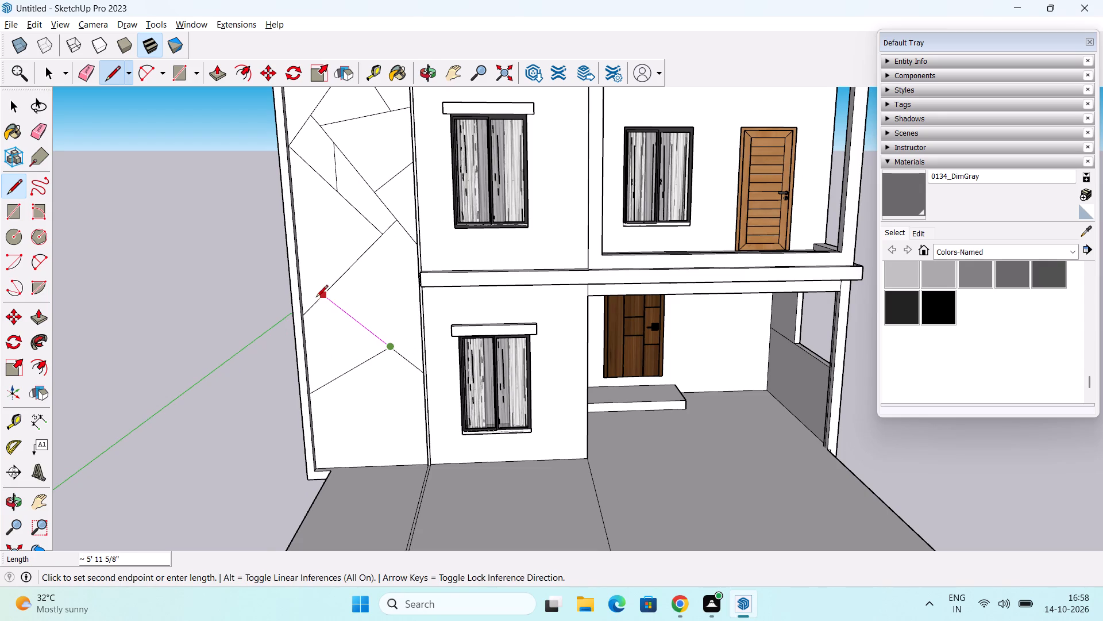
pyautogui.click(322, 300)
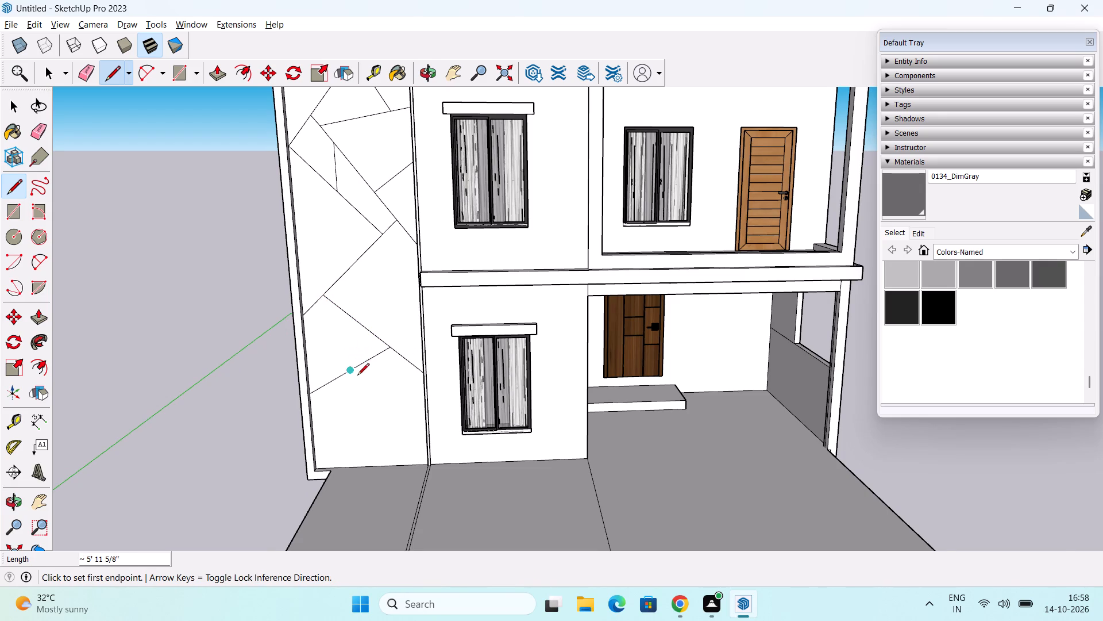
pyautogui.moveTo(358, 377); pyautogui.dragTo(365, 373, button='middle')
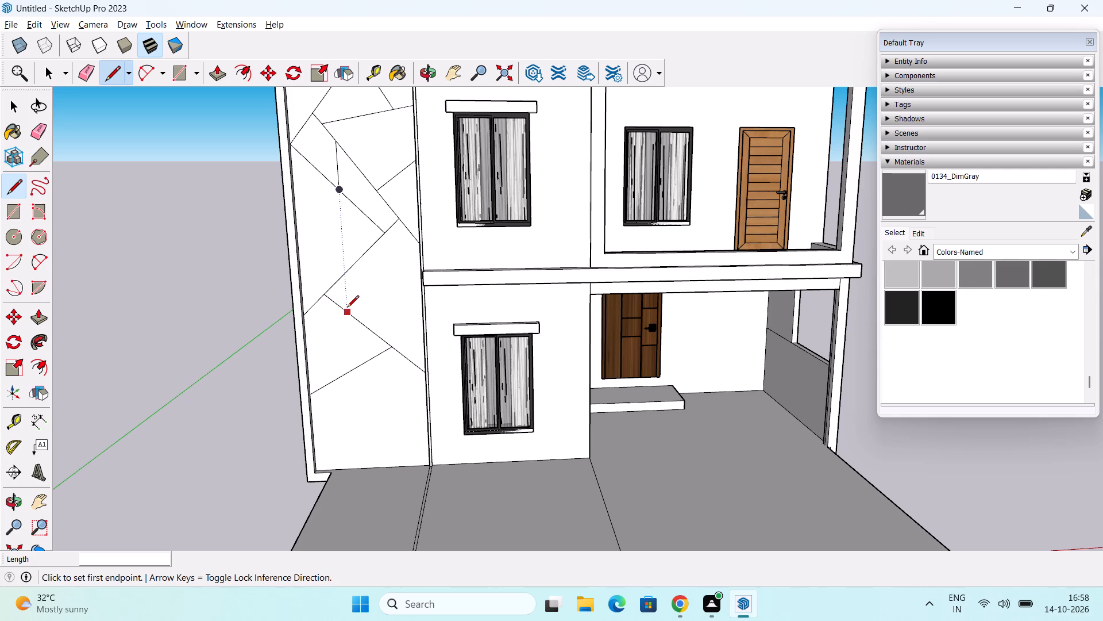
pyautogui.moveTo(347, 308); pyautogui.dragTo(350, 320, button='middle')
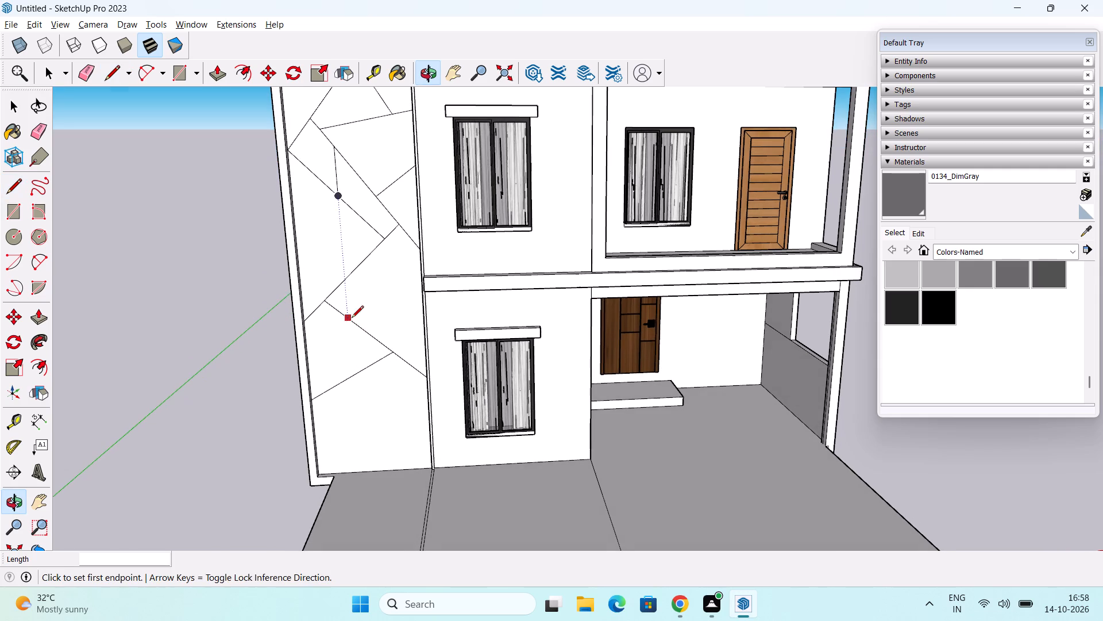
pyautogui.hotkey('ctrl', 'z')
# Draw a steep line about 6' 2" long from the lowest zigzag's peak up to the diagonal above it.
pyautogui.click(391, 354)
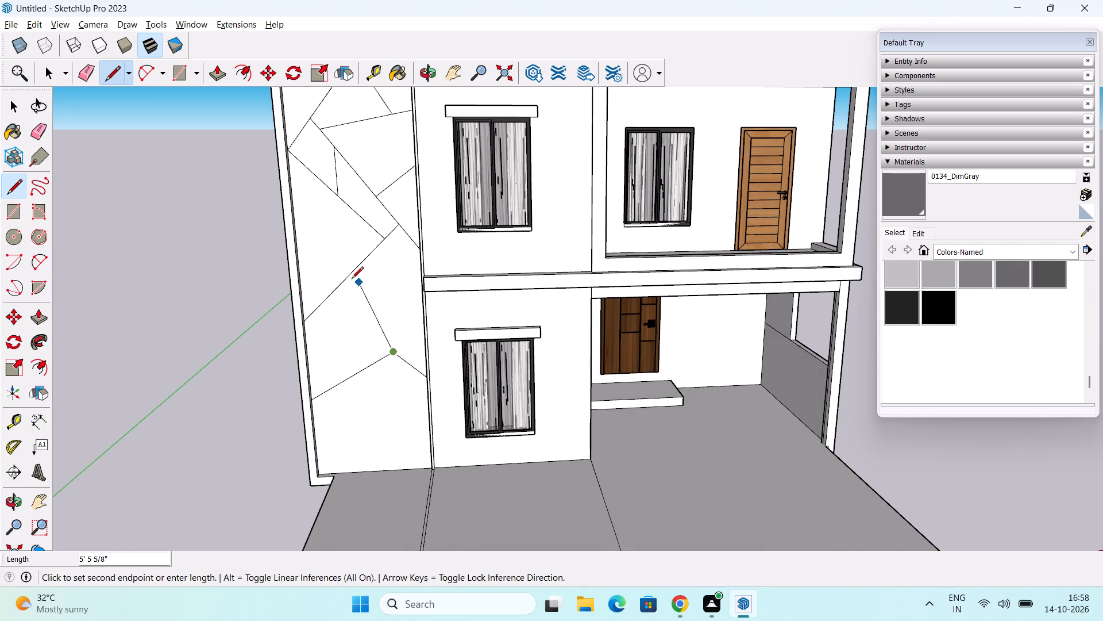
pyautogui.click(341, 283)
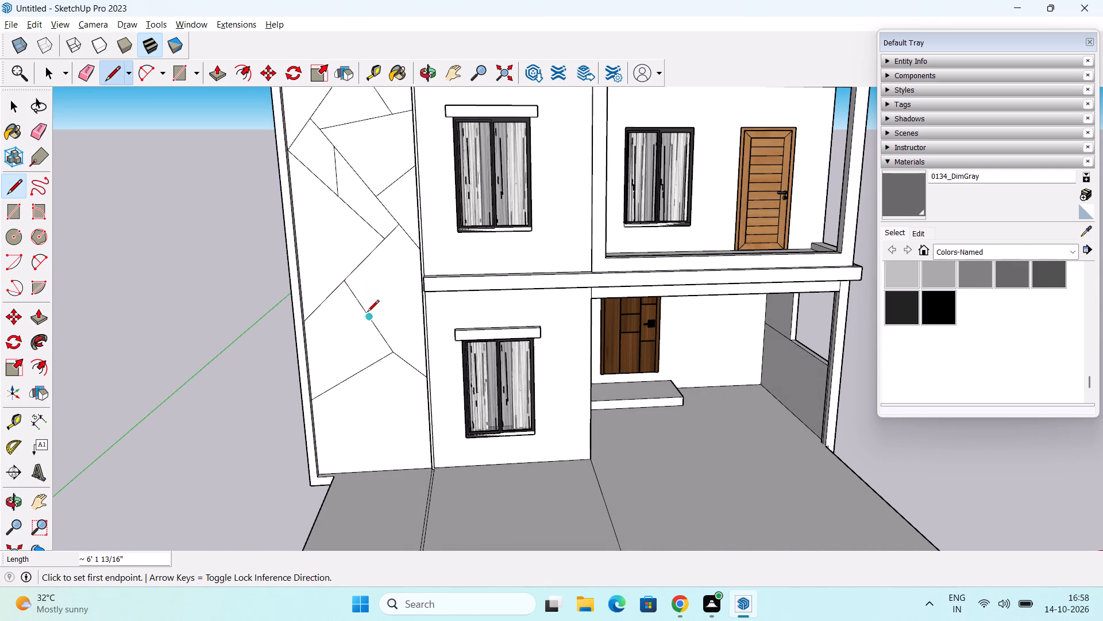
# Draw a horizontal line about 4' 10" long from the steep line's upper part across to the pilaster edge.
pyautogui.moveTo(364, 313); pyautogui.dragTo(394, 299, button='middle')
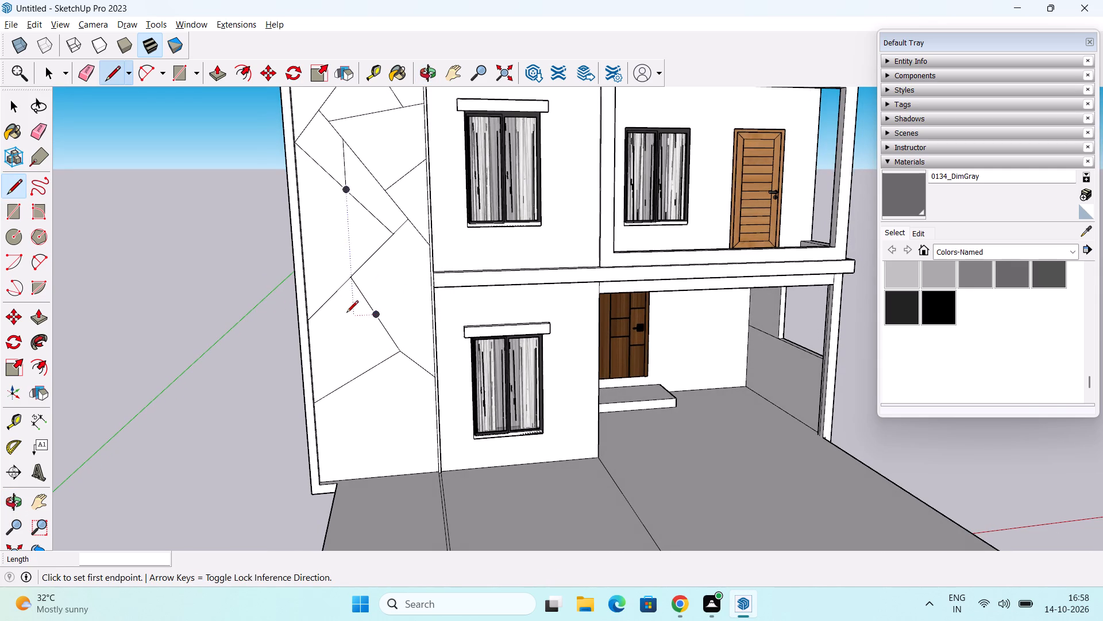
pyautogui.scroll(5, 336, 300)
pyautogui.click(375, 282)
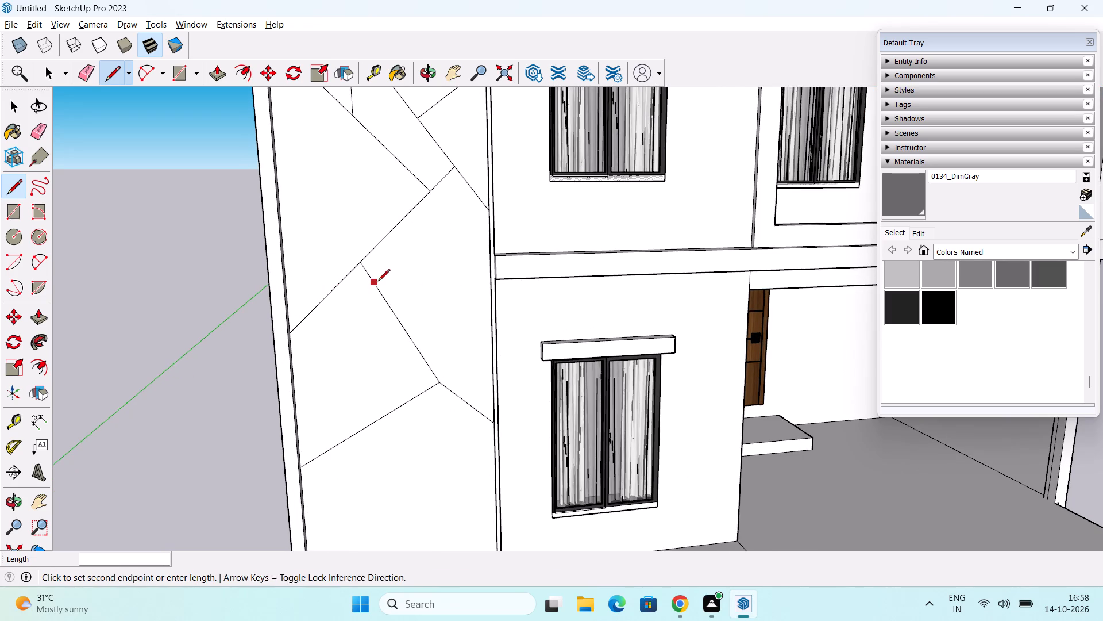
pyautogui.moveTo(414, 290); pyautogui.dragTo(531, 286, button='middle')
pyautogui.scroll(4, 531, 286)
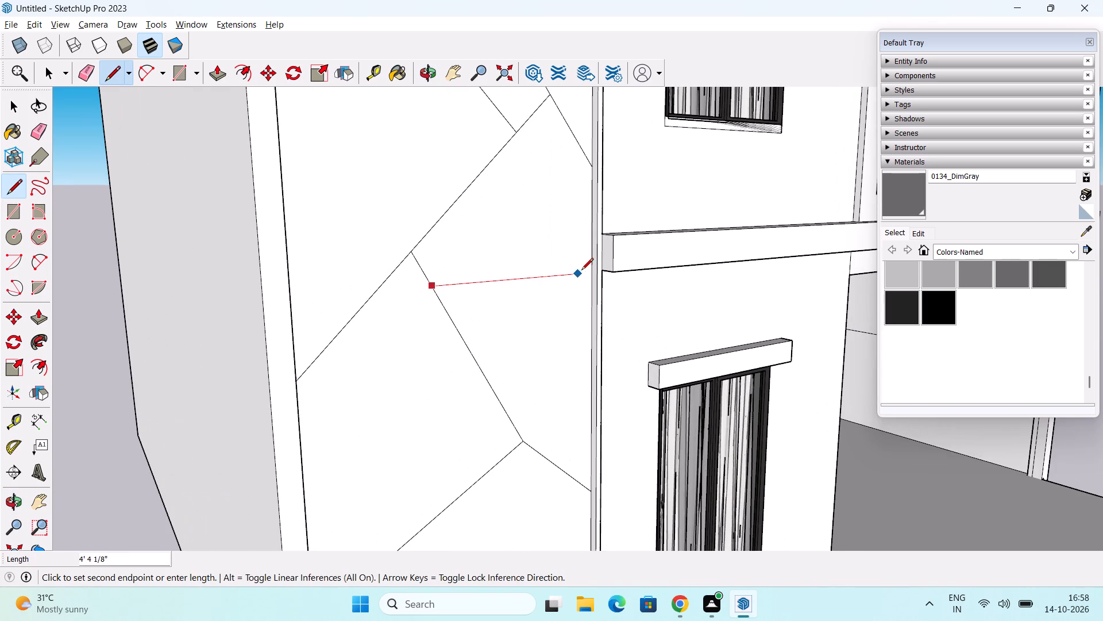
pyautogui.click(591, 268)
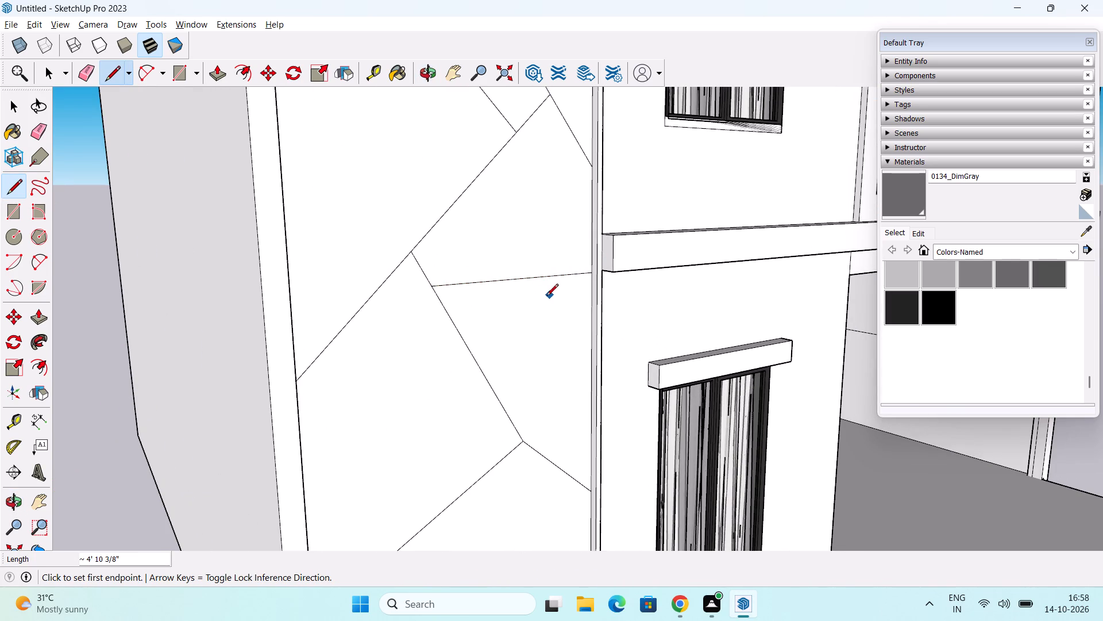
# Draw a horizontal line about 3' 7" long from the diagonal's lower end across to the steep line.
pyautogui.scroll(-2, 472, 325)
pyautogui.moveTo(381, 344); pyautogui.dragTo(299, 344, button='middle')
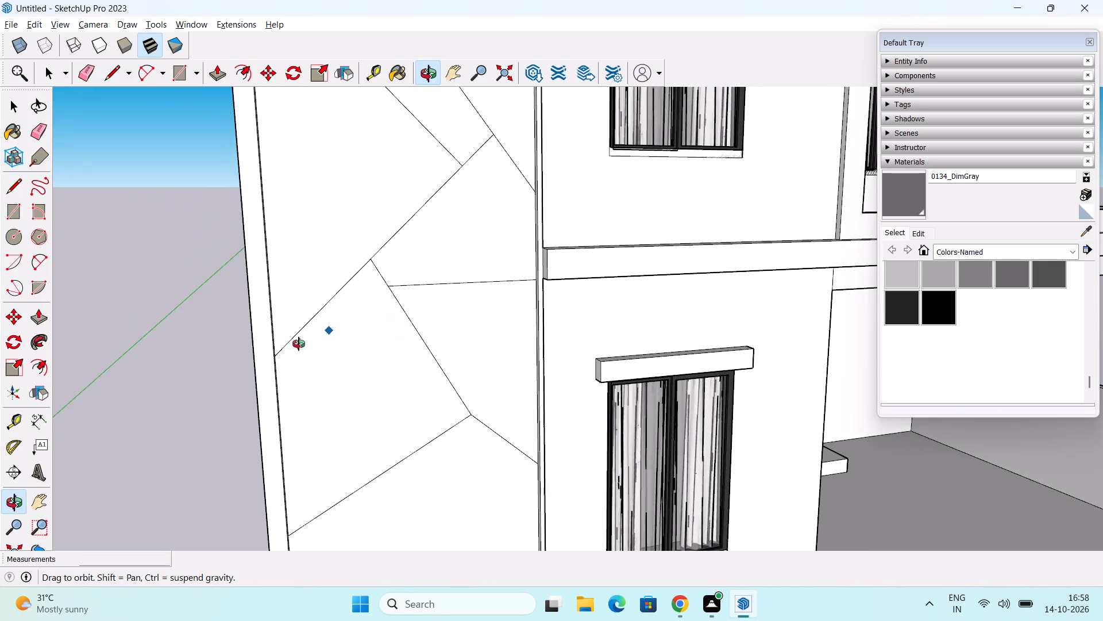
pyautogui.moveTo(299, 344); pyautogui.dragTo(292, 346, button='middle')
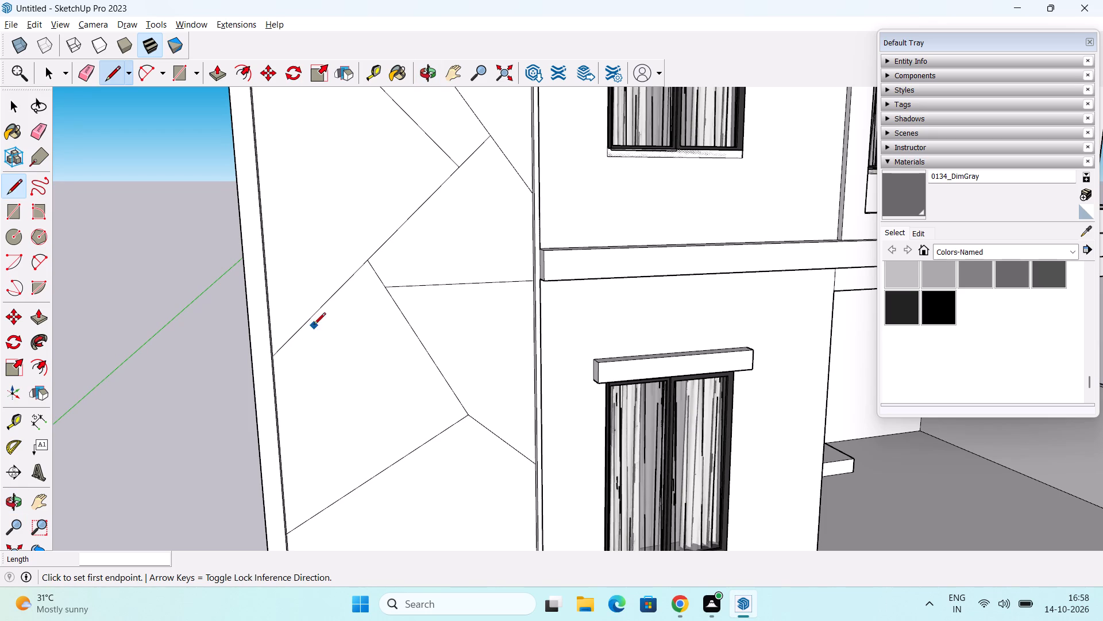
pyautogui.moveTo(295, 335); pyautogui.dragTo(300, 333)
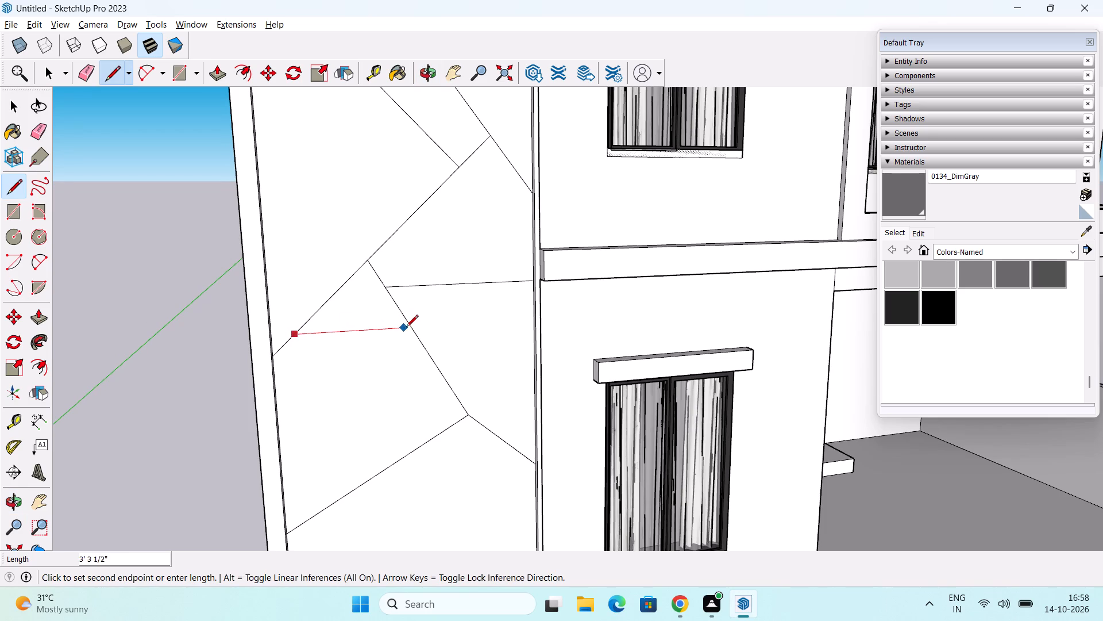
pyautogui.click(408, 328)
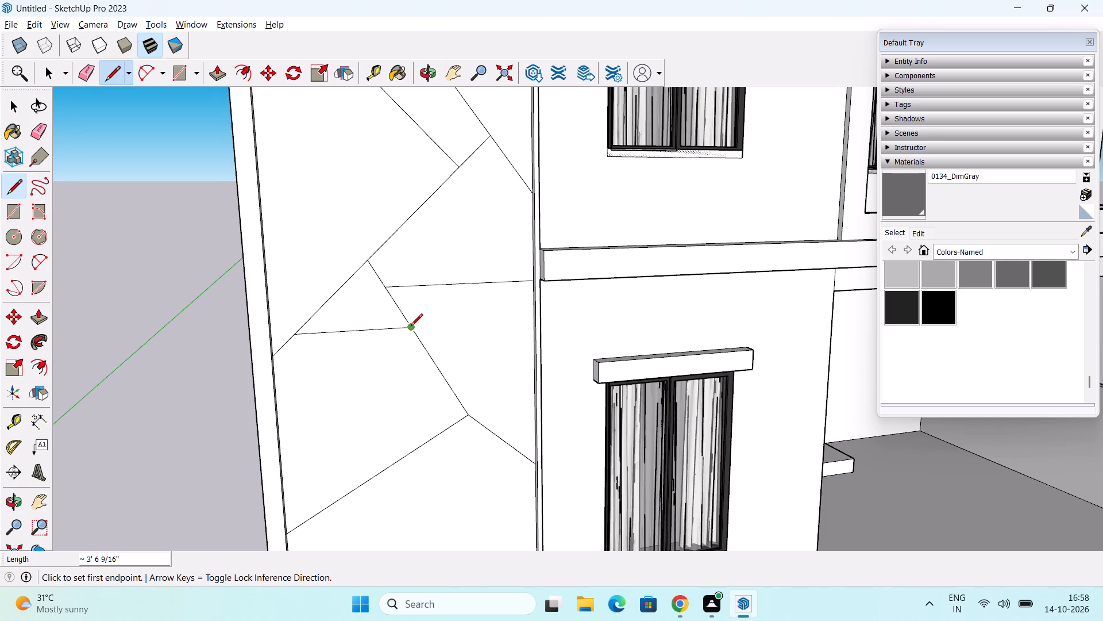
# Draw a horizontal line about 2' 11" long joining the two slopes just below the lowest zigzag's peak.
pyautogui.scroll(-2, 416, 325)
pyautogui.keyDown('shift'); pyautogui.moveTo(411, 397); pyautogui.dragTo(407, 329, button='middle'); pyautogui.keyUp('shift')
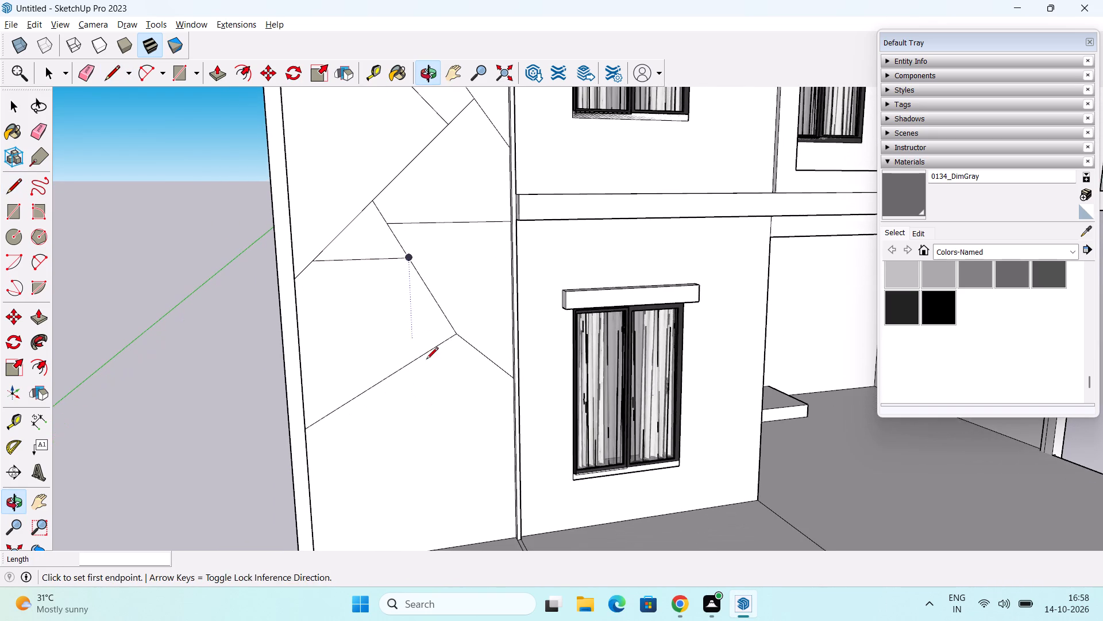
pyautogui.moveTo(425, 364); pyautogui.dragTo(367, 352, button='middle')
pyautogui.scroll(3, 403, 371)
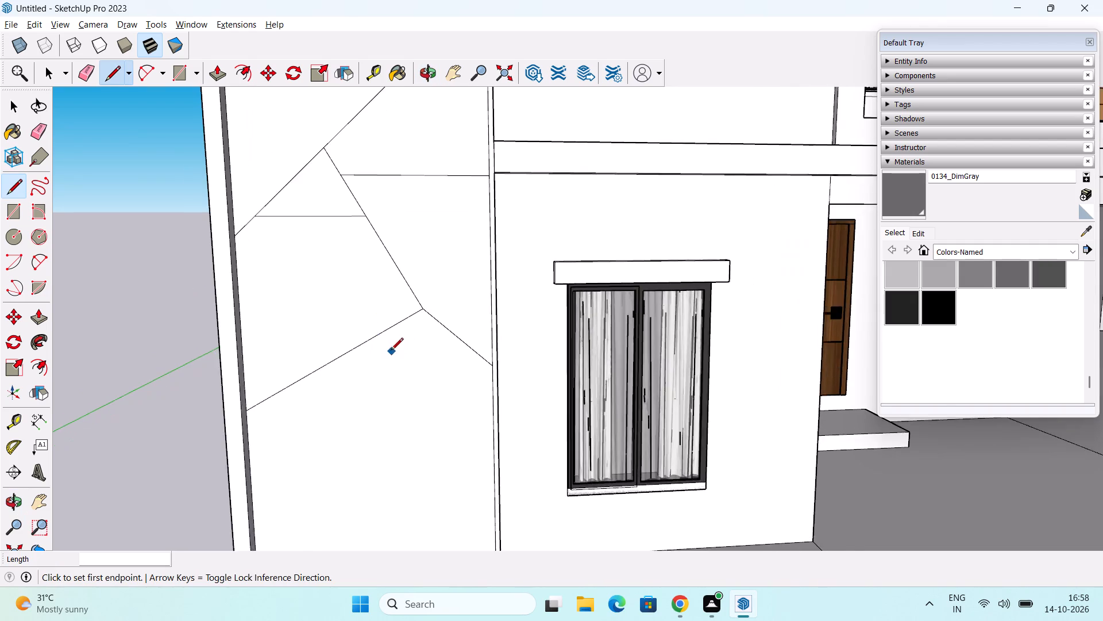
pyautogui.click(367, 342)
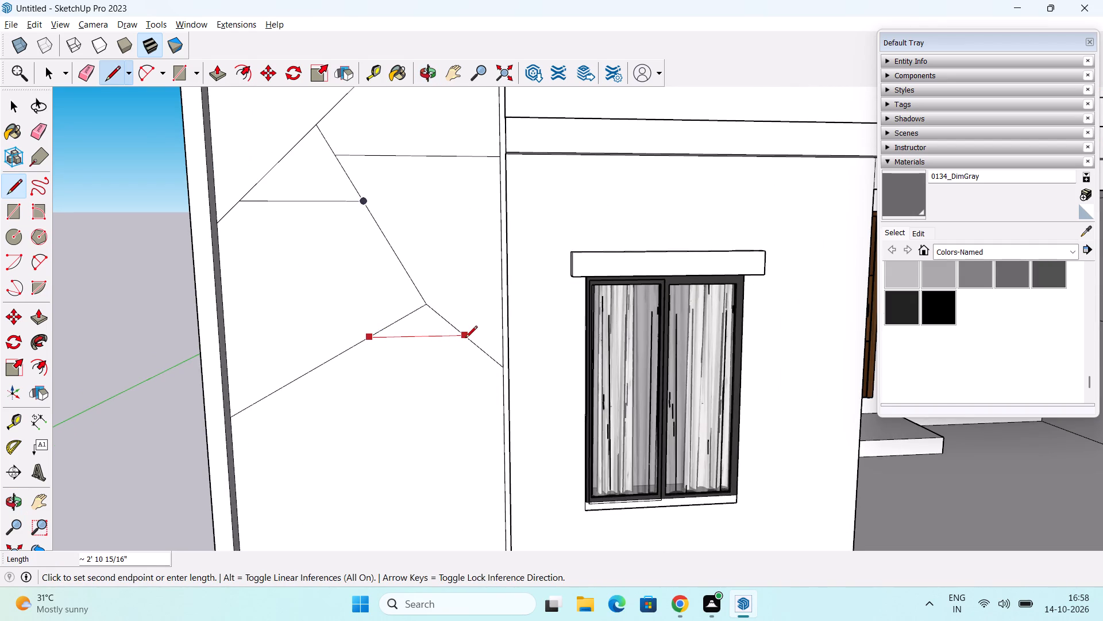
pyautogui.click(465, 339)
# Draw a vertical line about 7' 1" long from the middle of the lowest zigzag's longer slope down to the wall base.
pyautogui.scroll(-1, 402, 364)
pyautogui.moveTo(402, 366); pyautogui.dragTo(429, 251, button='middle')
pyautogui.moveTo(415, 360); pyautogui.dragTo(394, 357, button='middle')
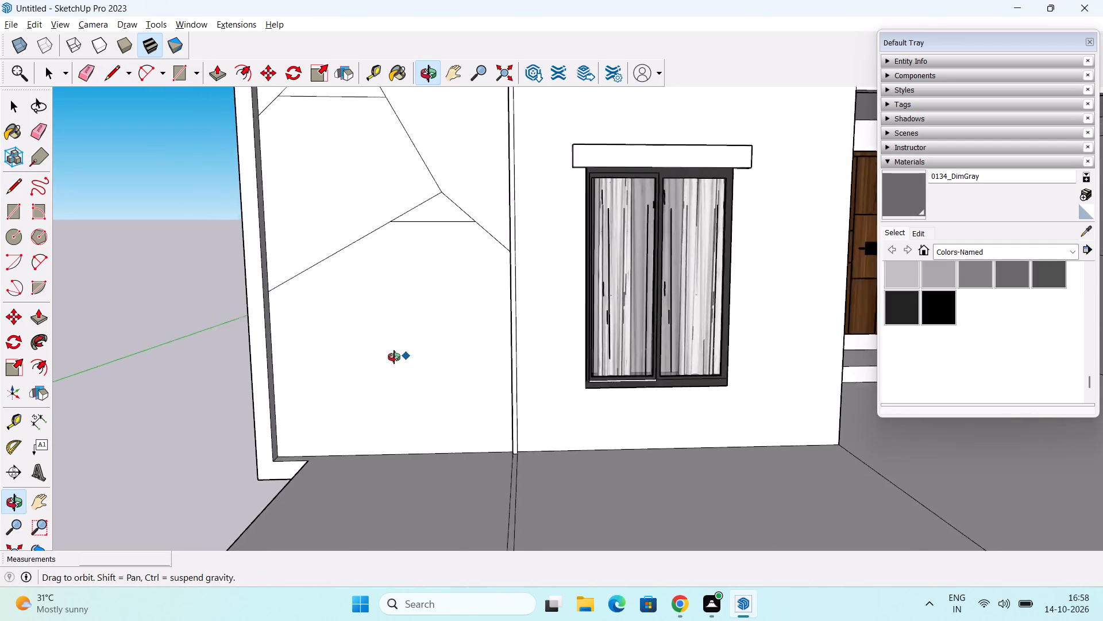
pyautogui.moveTo(394, 357); pyautogui.dragTo(367, 373, button='middle')
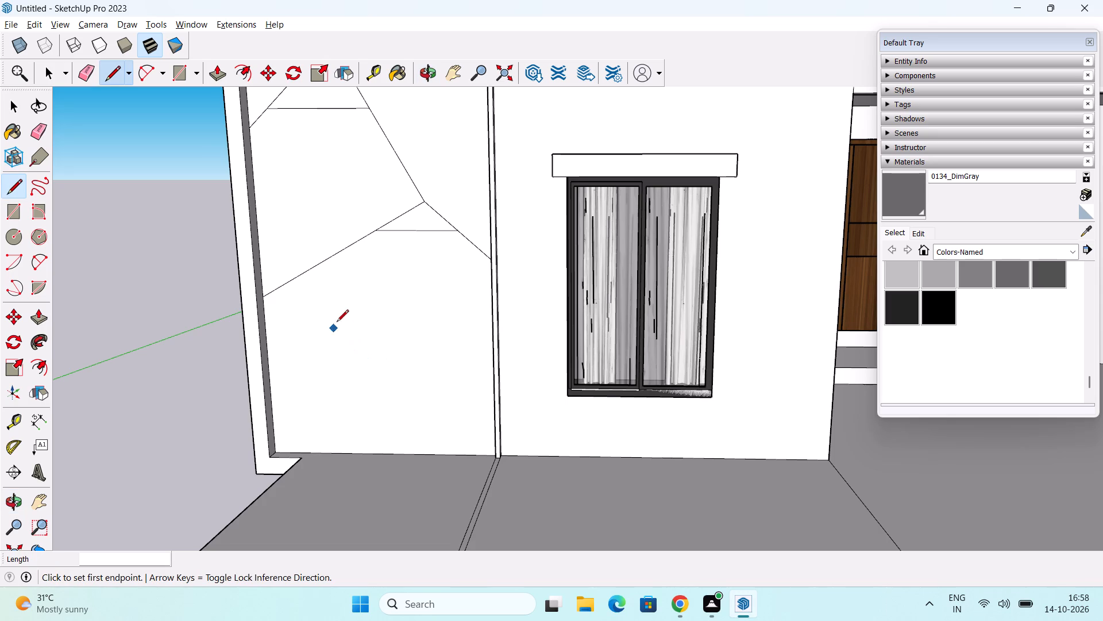
pyautogui.click(325, 264)
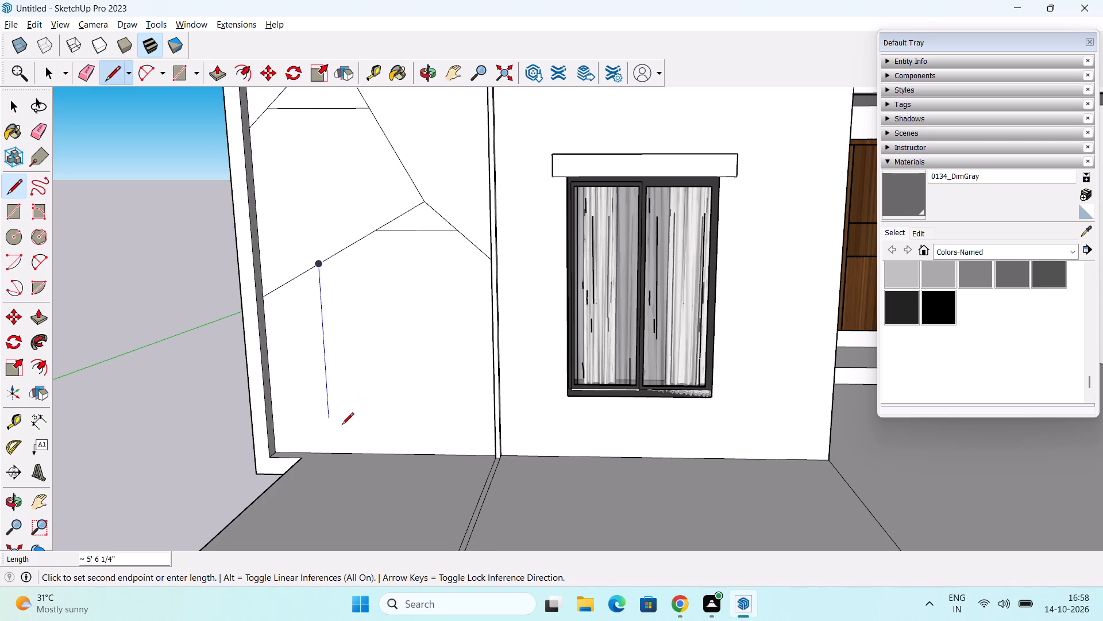
pyautogui.click(329, 454)
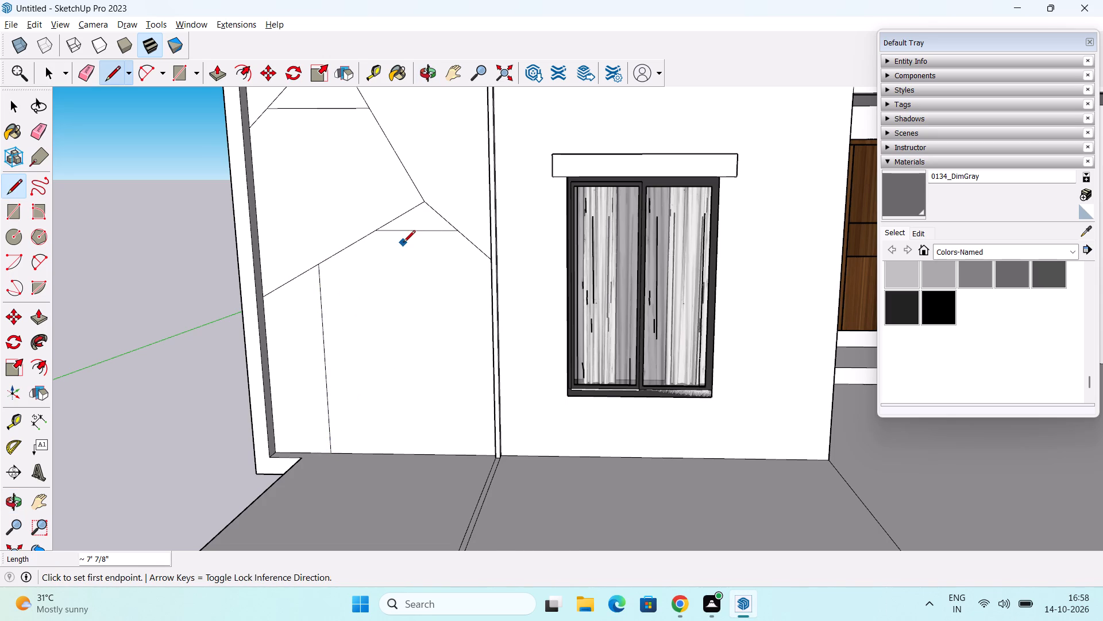
# Draw a vertical line about 8' 3" long from the short horizontal's end on the longer slope down to the wall base.
pyautogui.click(375, 233)
pyautogui.click(385, 454)
pyautogui.moveTo(392, 423); pyautogui.dragTo(389, 392)
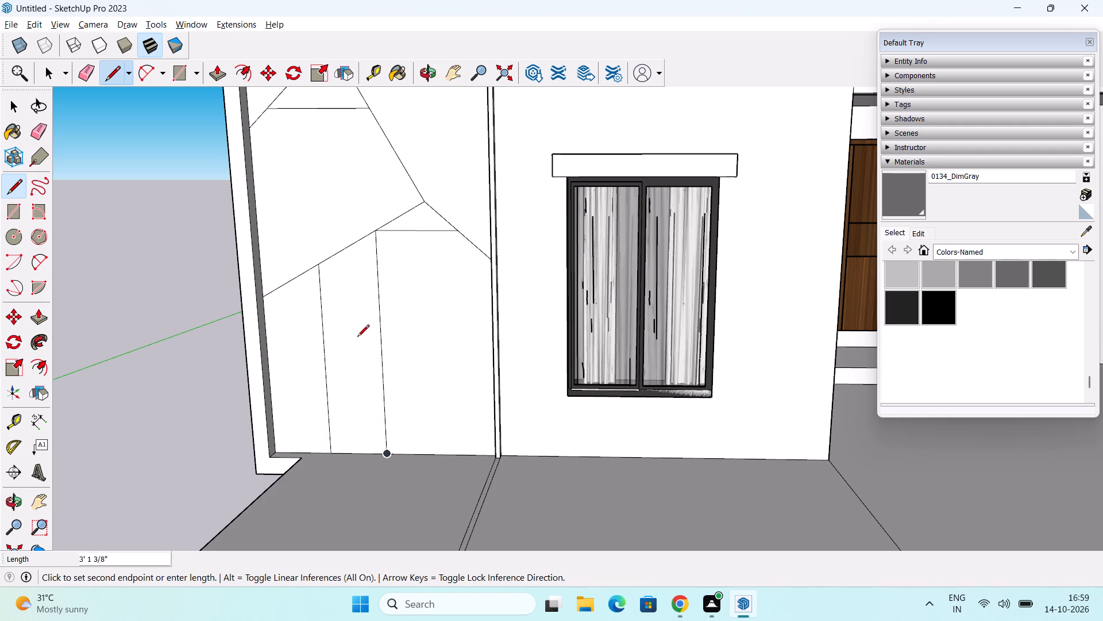
pyautogui.press('space')
# Draw a vertical line about 10' 2" long from the recessed face's top edge down to the uppermost diagonal.
pyautogui.scroll(-6, 190, 307)
pyautogui.scroll(-7, 295, 311)
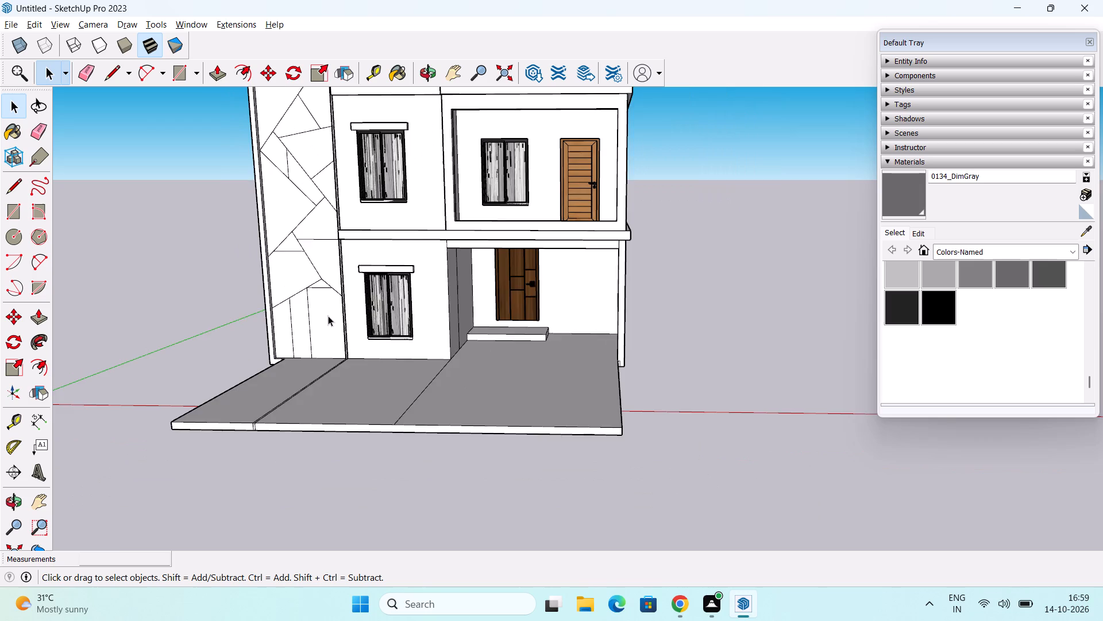
pyautogui.scroll(-3, 328, 316)
pyautogui.keyDown('shift'); pyautogui.moveTo(342, 297); pyautogui.dragTo(447, 415, button='middle'); pyautogui.keyUp('shift')
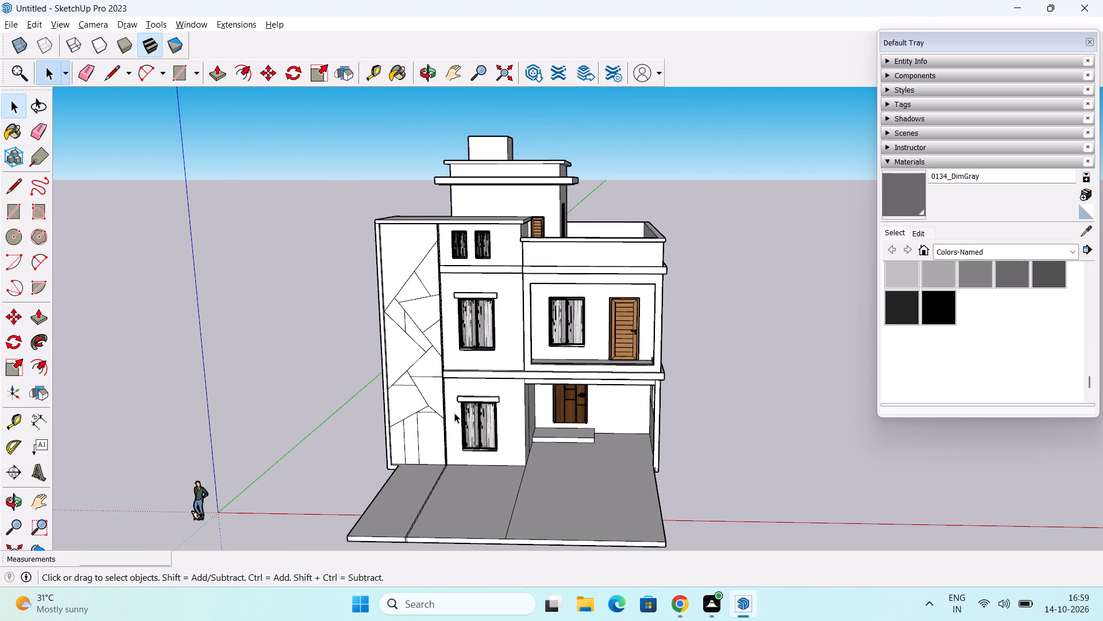
pyautogui.moveTo(460, 407); pyautogui.dragTo(474, 391, button='middle')
pyautogui.scroll(3, 342, 250)
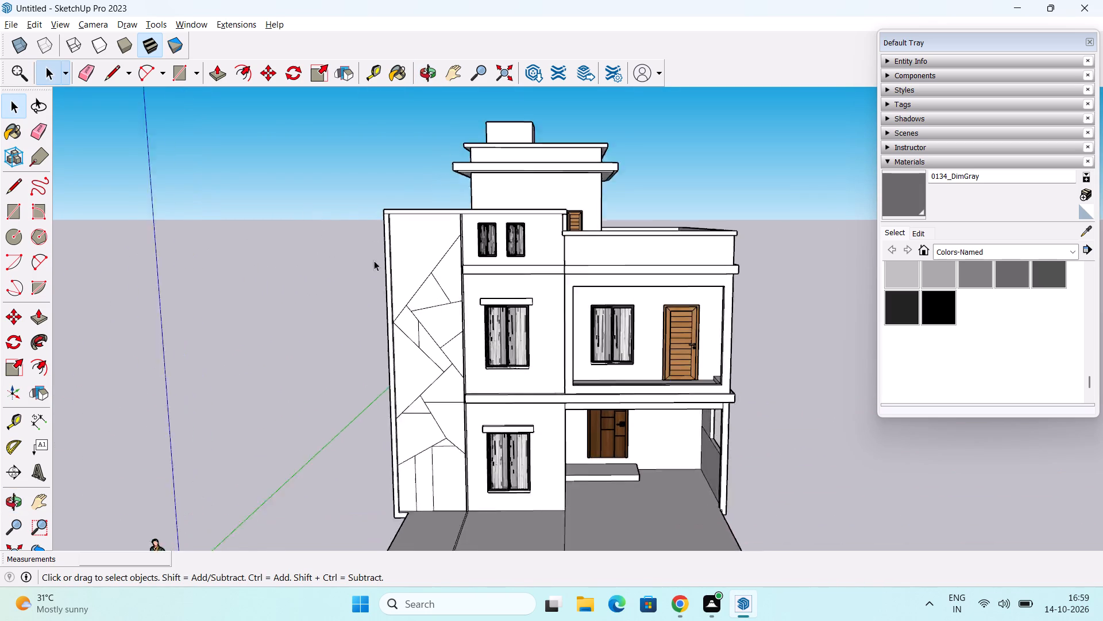
pyautogui.scroll(2, 395, 253)
pyautogui.moveTo(395, 253); pyautogui.dragTo(398, 163, button='middle')
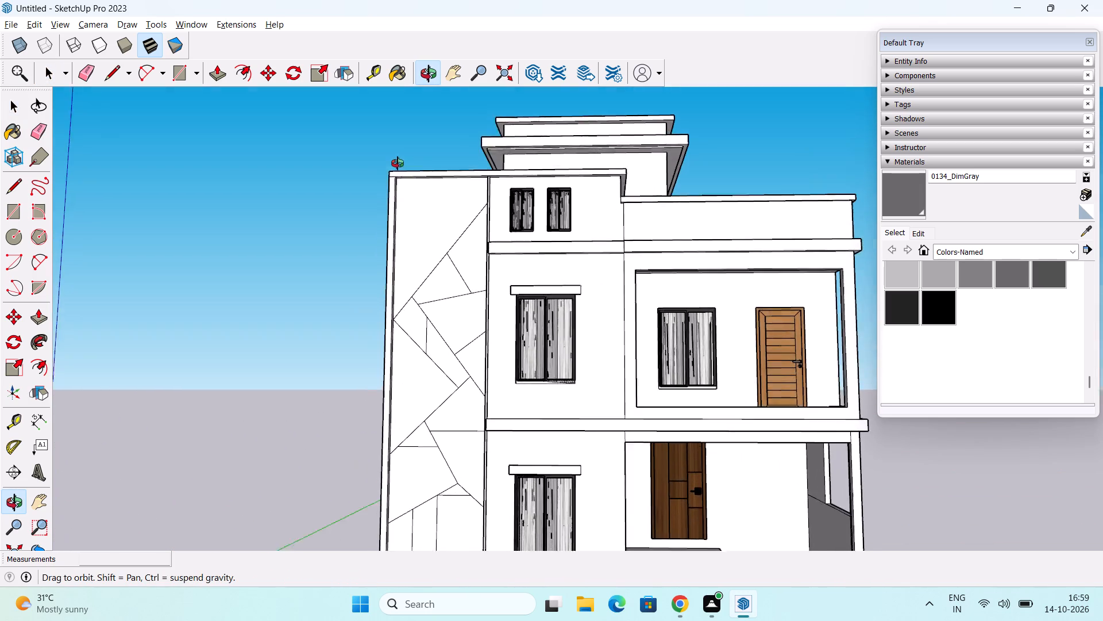
pyautogui.moveTo(398, 163); pyautogui.dragTo(406, 166, button='middle')
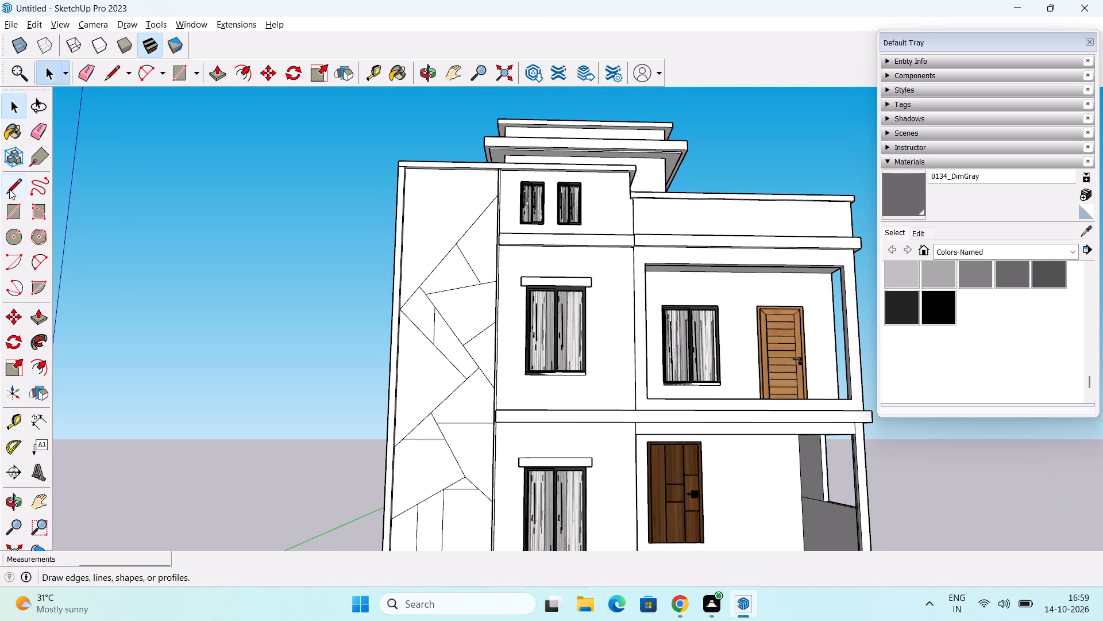
pyautogui.moveTo(9, 189); pyautogui.dragTo(14, 189)
pyautogui.moveTo(351, 236); pyautogui.dragTo(367, 299, button='middle')
pyautogui.scroll(3, 396, 256)
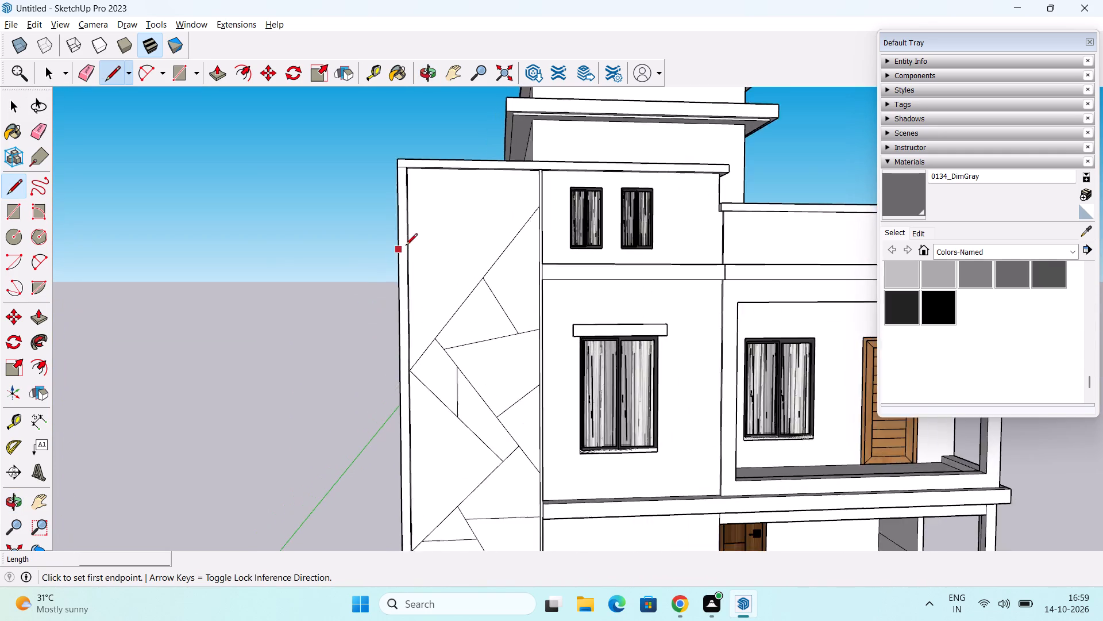
pyautogui.scroll(5, 406, 246)
pyautogui.moveTo(431, 236); pyautogui.dragTo(442, 247, button='middle')
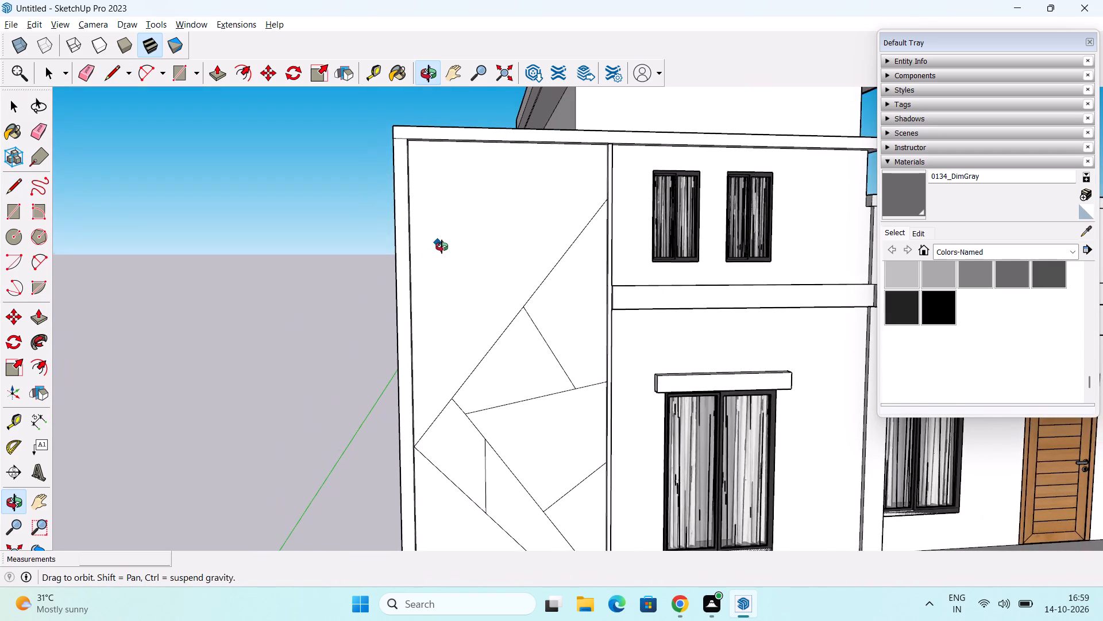
pyautogui.moveTo(442, 247); pyautogui.dragTo(458, 198, button='middle')
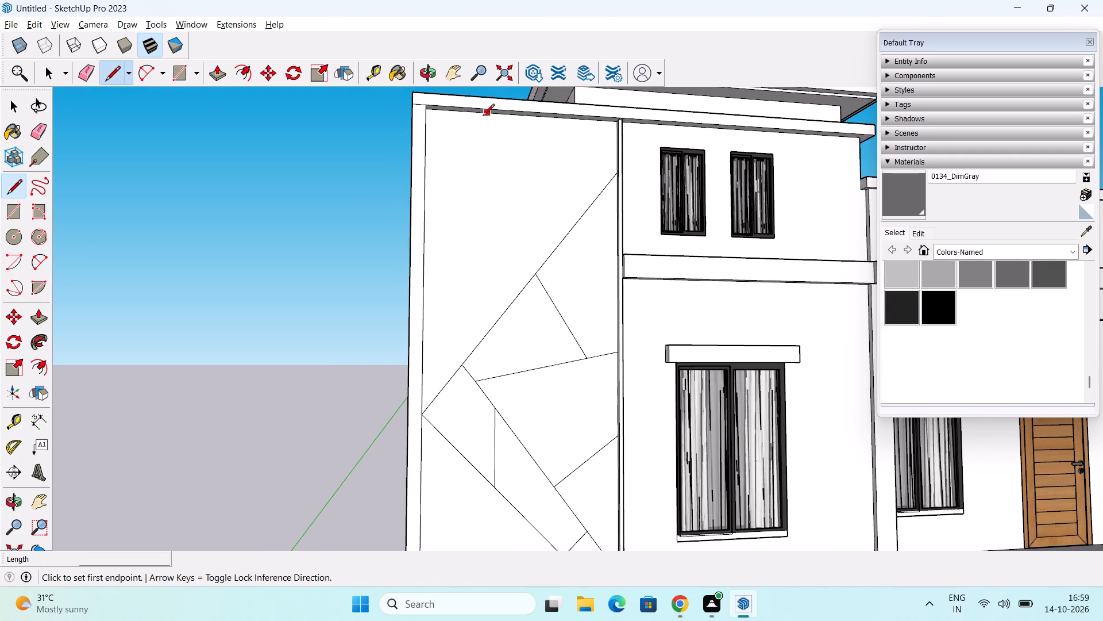
pyautogui.click(480, 117)
pyautogui.moveTo(483, 312); pyautogui.dragTo(476, 333, button='middle')
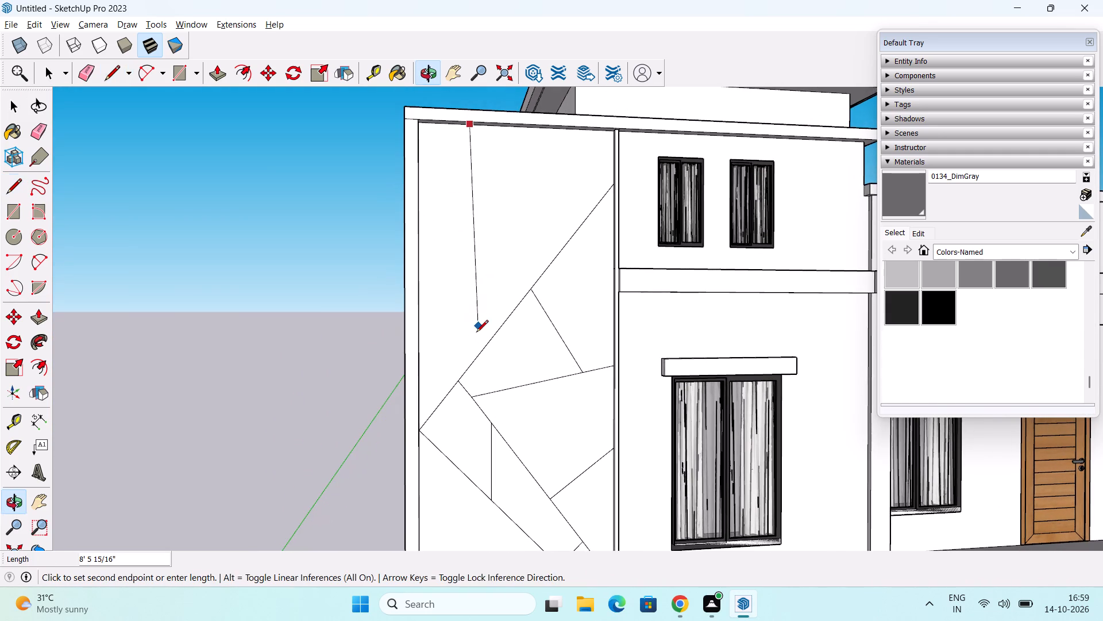
pyautogui.moveTo(476, 339); pyautogui.dragTo(450, 235, button='middle')
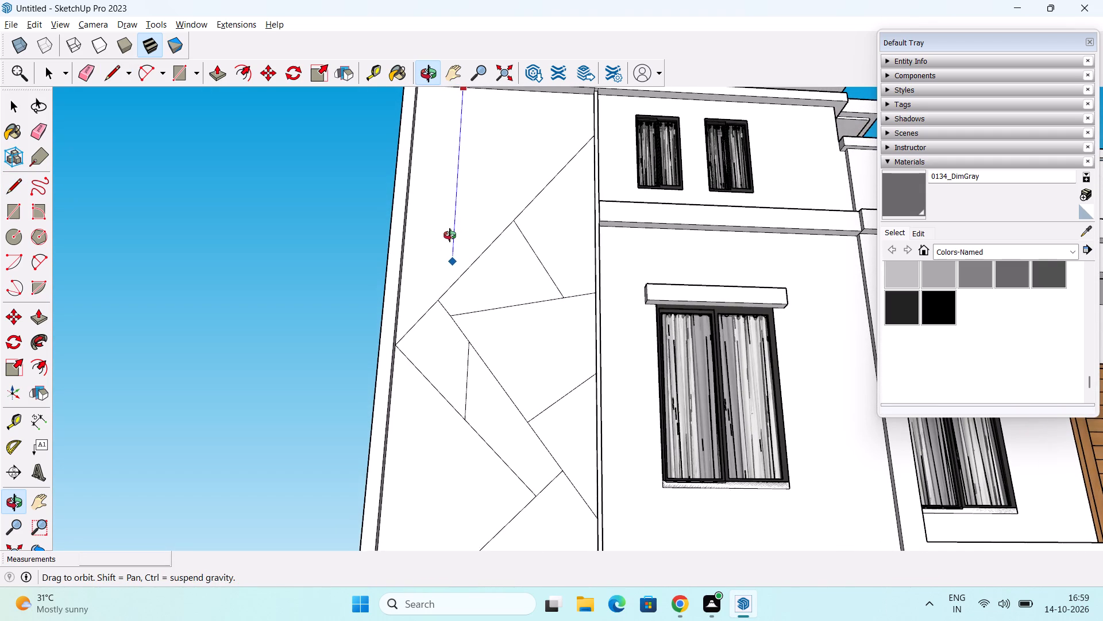
pyautogui.moveTo(450, 235); pyautogui.dragTo(460, 355, button='middle')
pyautogui.moveTo(469, 358); pyautogui.dragTo(442, 377, button='middle')
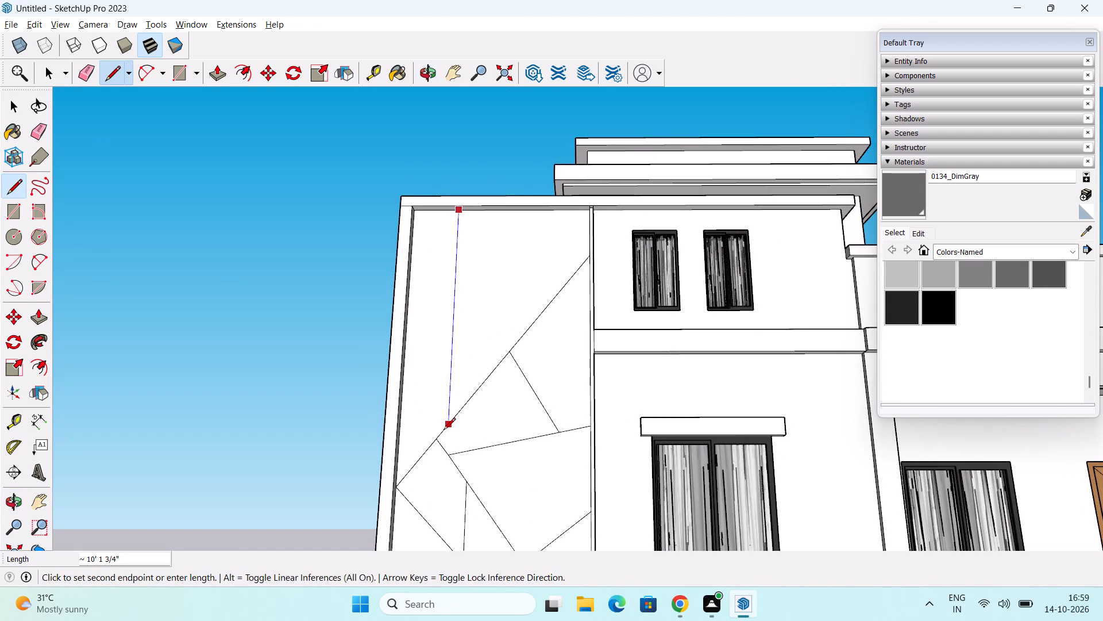
pyautogui.click(443, 428)
pyautogui.moveTo(447, 389); pyautogui.dragTo(465, 430, button='middle')
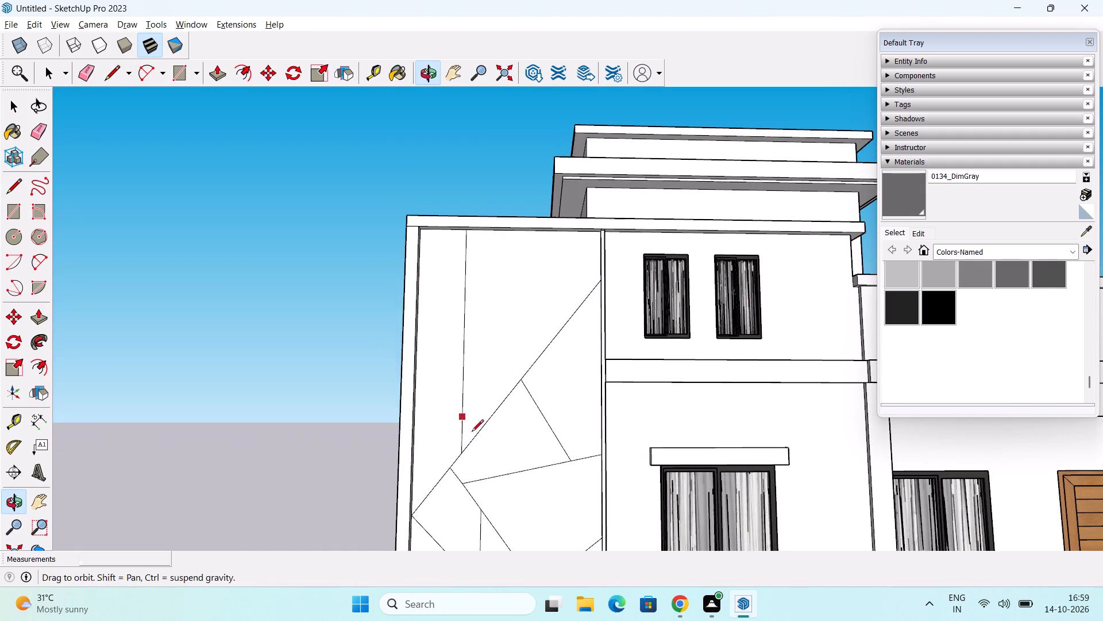
pyautogui.press('space')
# Copy the new vertical line 9" along the recess's top edge toward the windows.
pyautogui.moveTo(474, 375); pyautogui.dragTo(492, 400, button='middle')
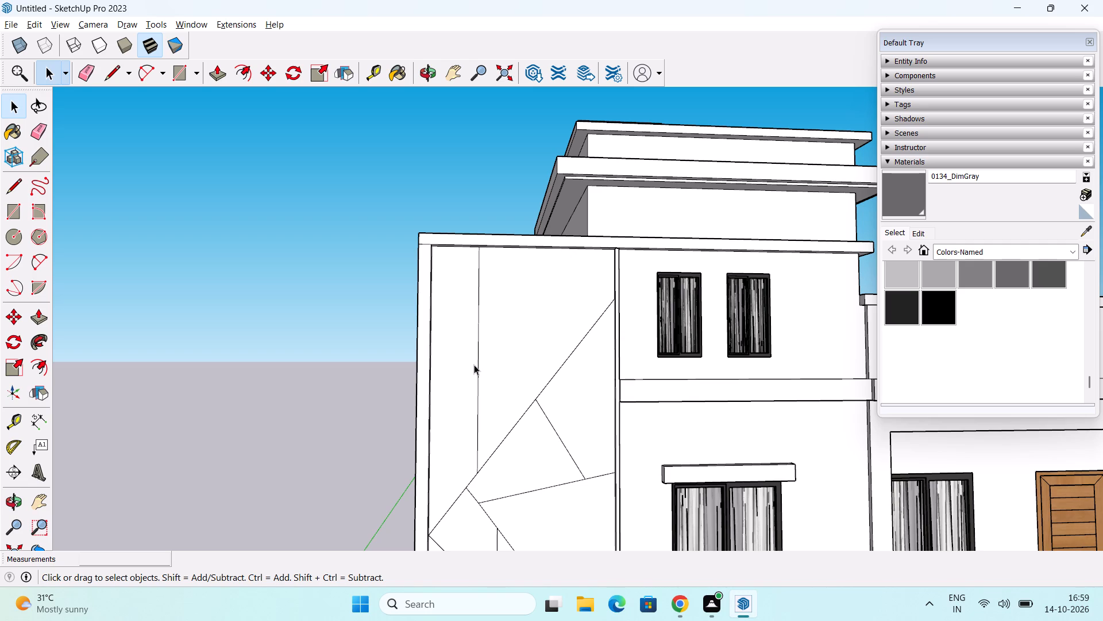
pyautogui.click(478, 372)
pyautogui.press('m')
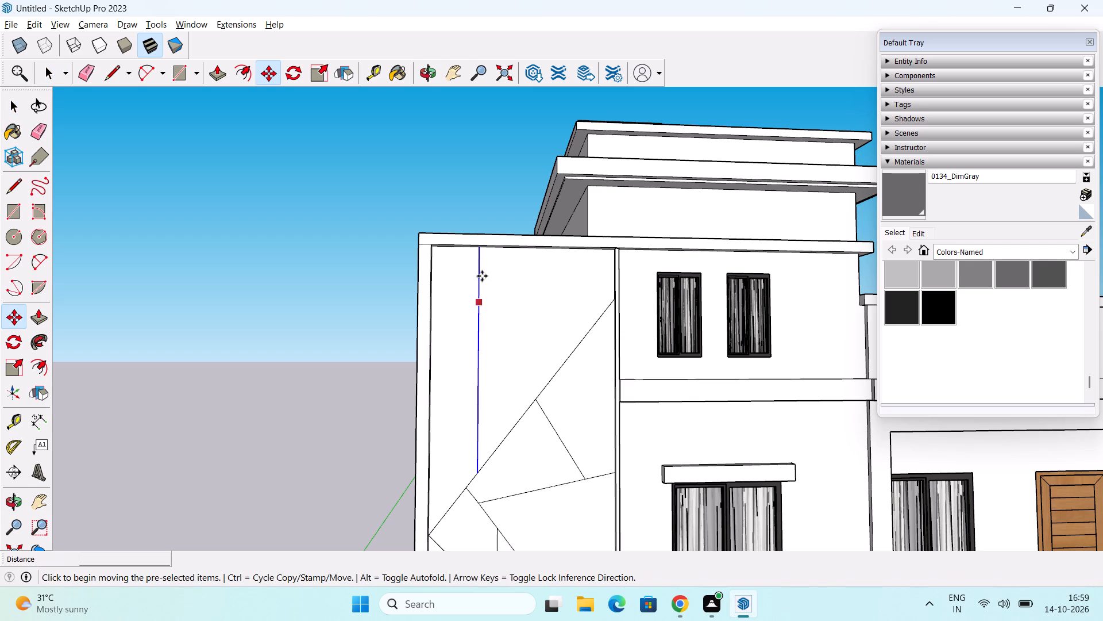
pyautogui.scroll(5, 483, 258)
pyautogui.moveTo(472, 320); pyautogui.dragTo(476, 277, button='middle')
pyautogui.scroll(2, 480, 239)
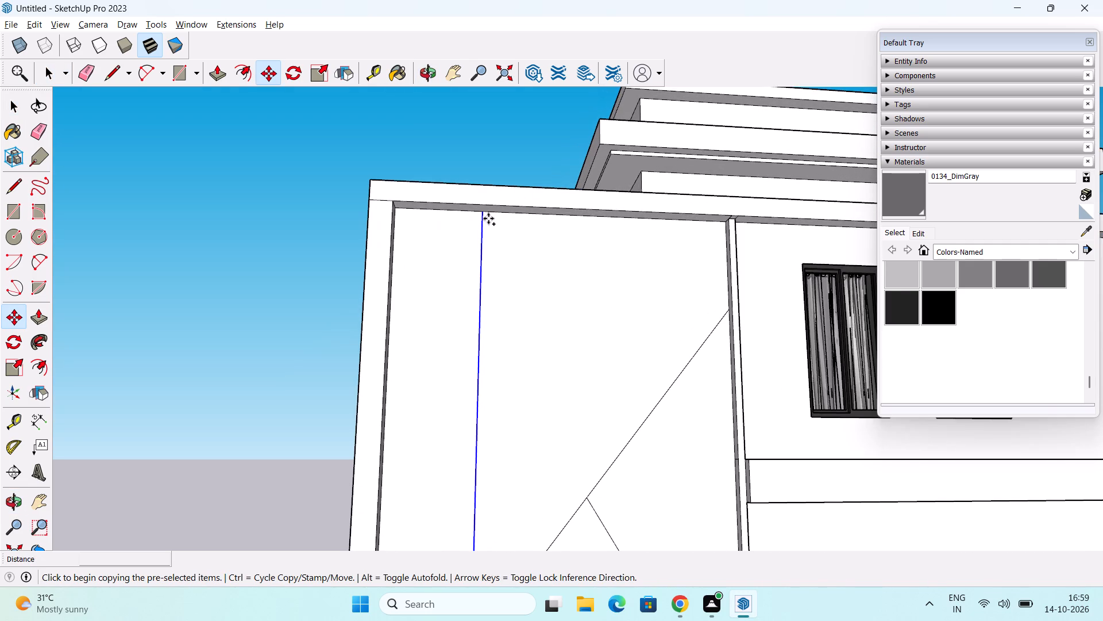
pyautogui.click(485, 217)
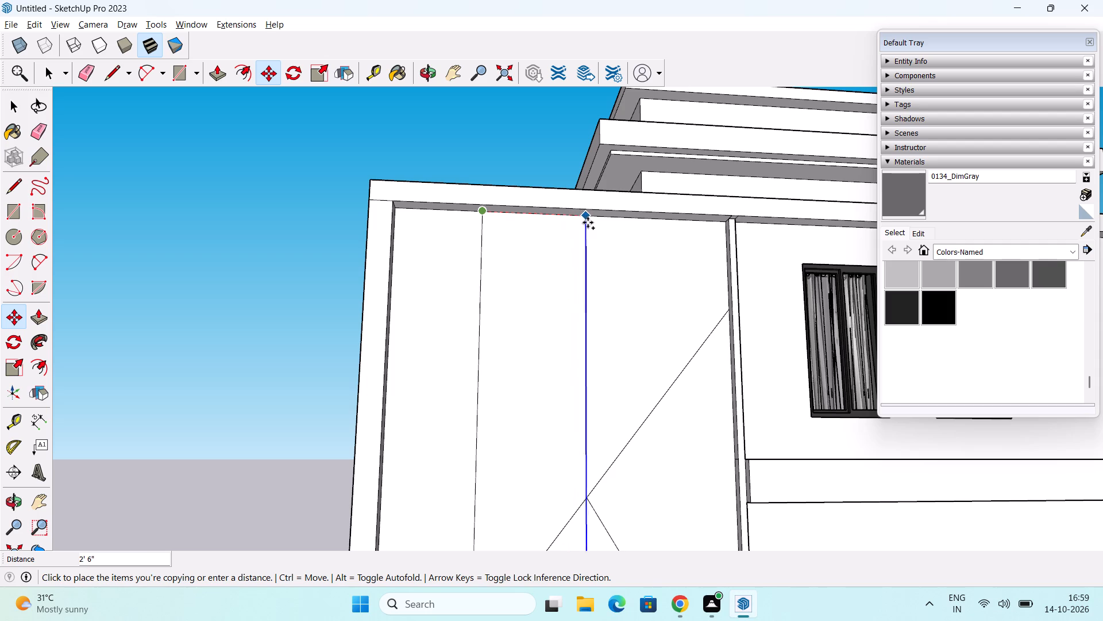
pyautogui.press('/')
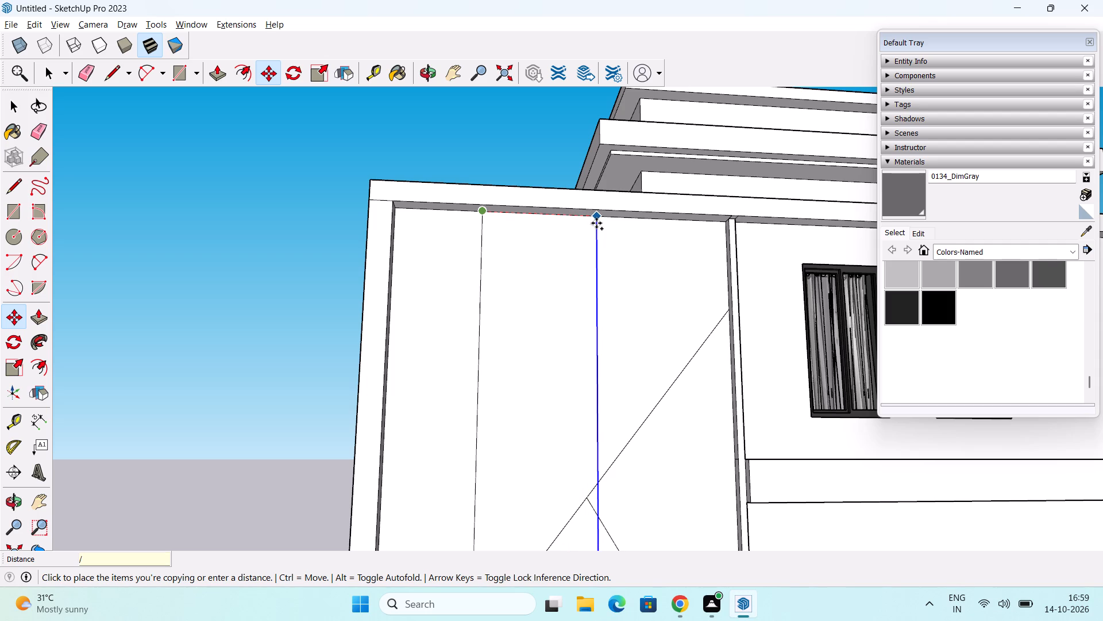
pyautogui.press('Escape')
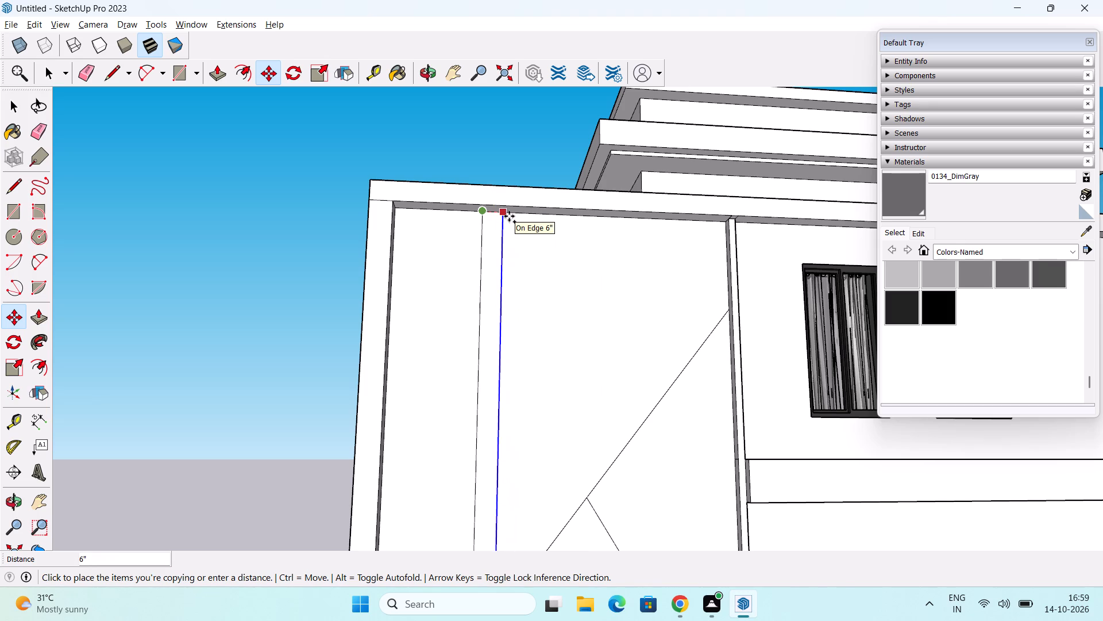
pyautogui.write('9"')
pyautogui.press('Return')
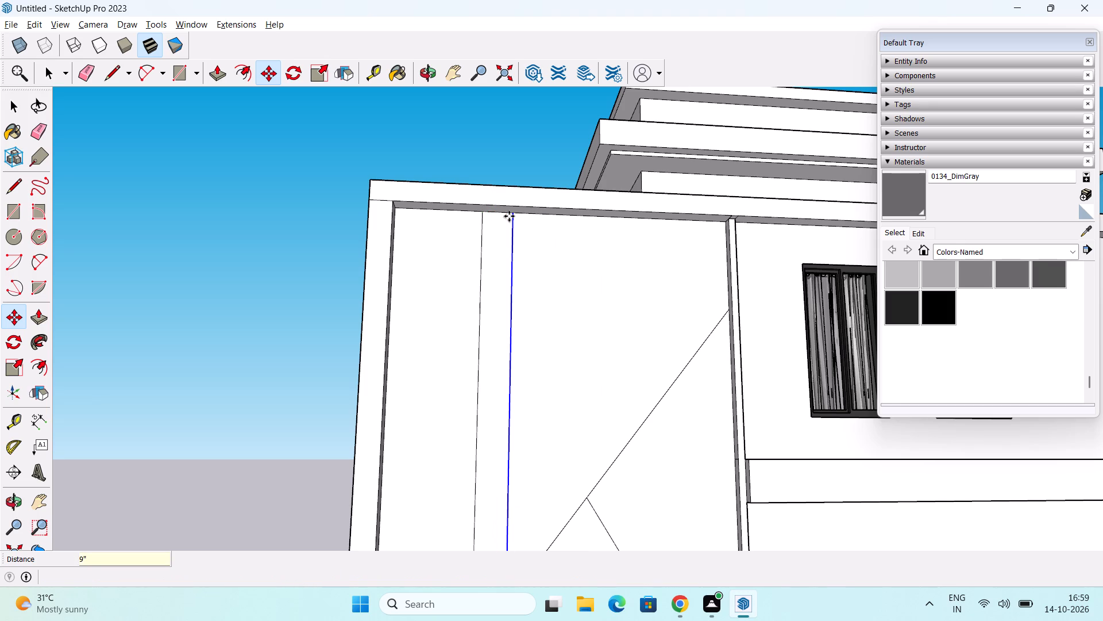
pyautogui.scroll(-4, 511, 216)
pyautogui.scroll(-2, 492, 301)
pyautogui.moveTo(496, 350); pyautogui.dragTo(497, 386, button='middle')
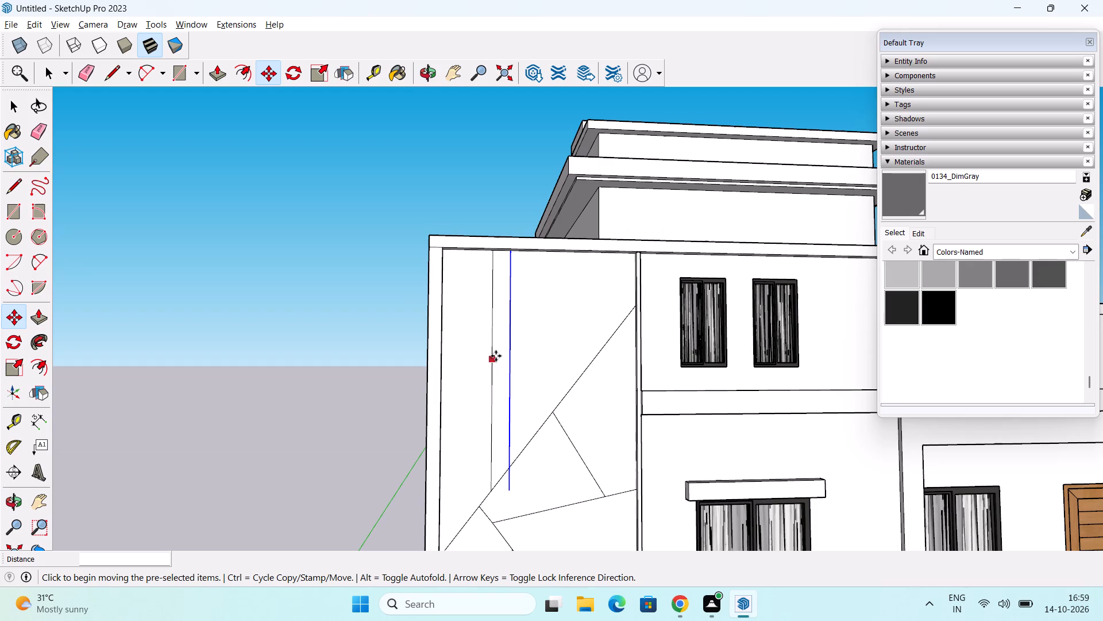
pyautogui.press('Menu')
pyautogui.press('Escape')
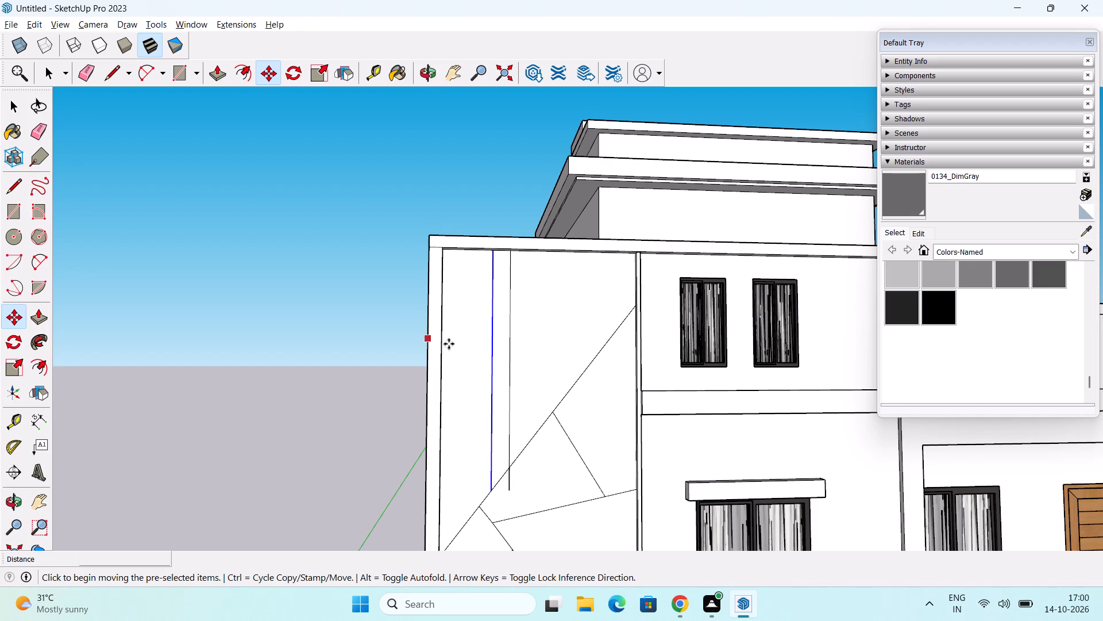
pyautogui.press('Escape')
pyautogui.press('space')
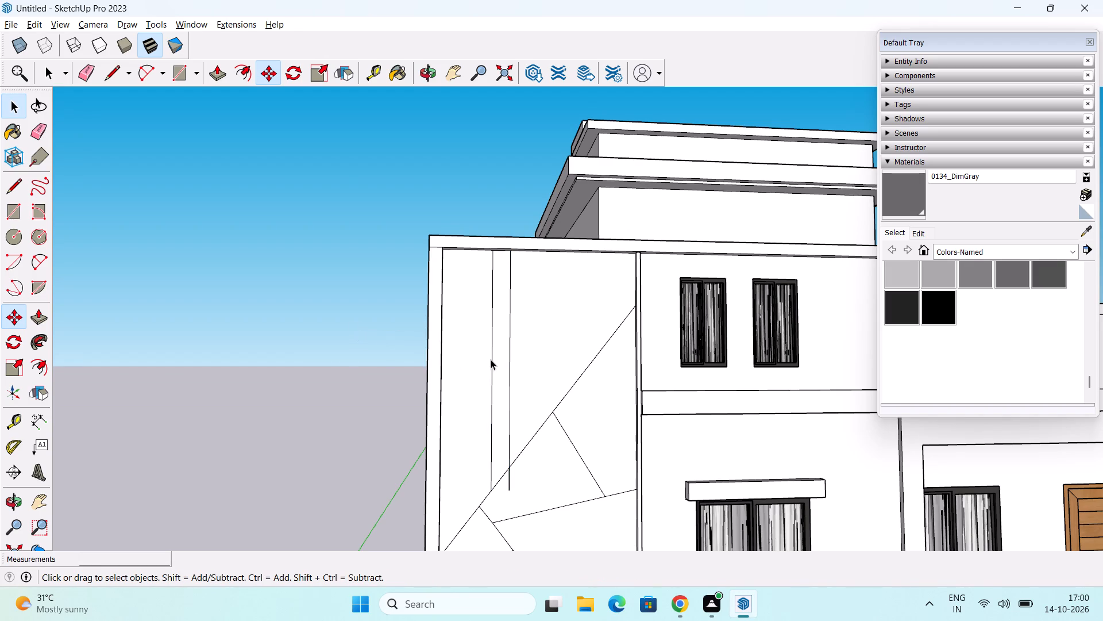
# Copy the pair of vertical lines 1' along the recess's top edge toward the windows.
pyautogui.click(490, 357)
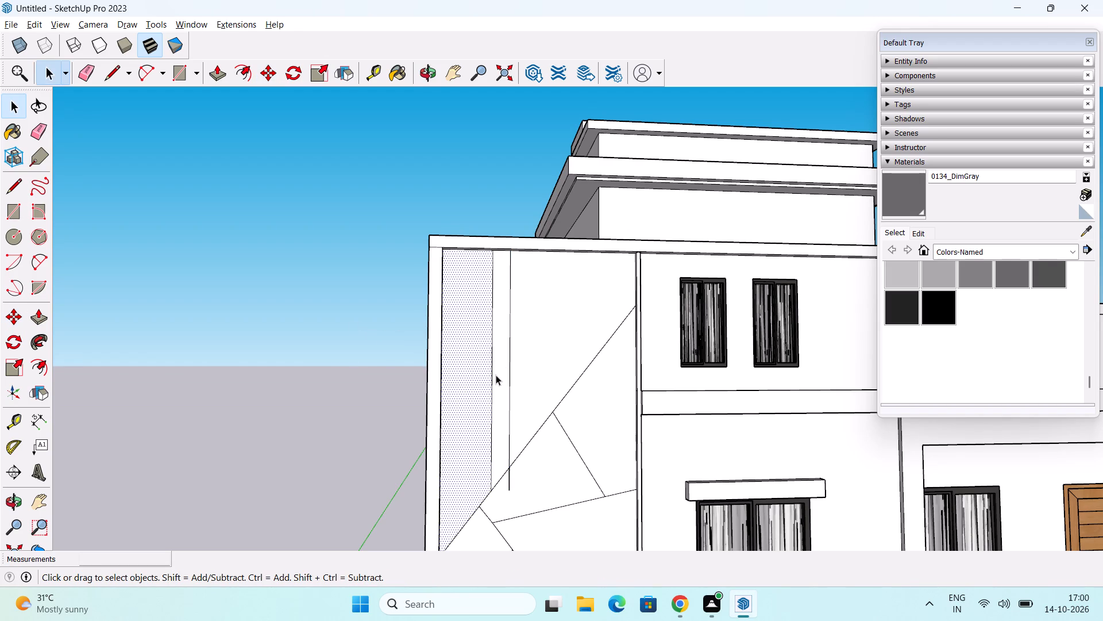
pyautogui.click(491, 369)
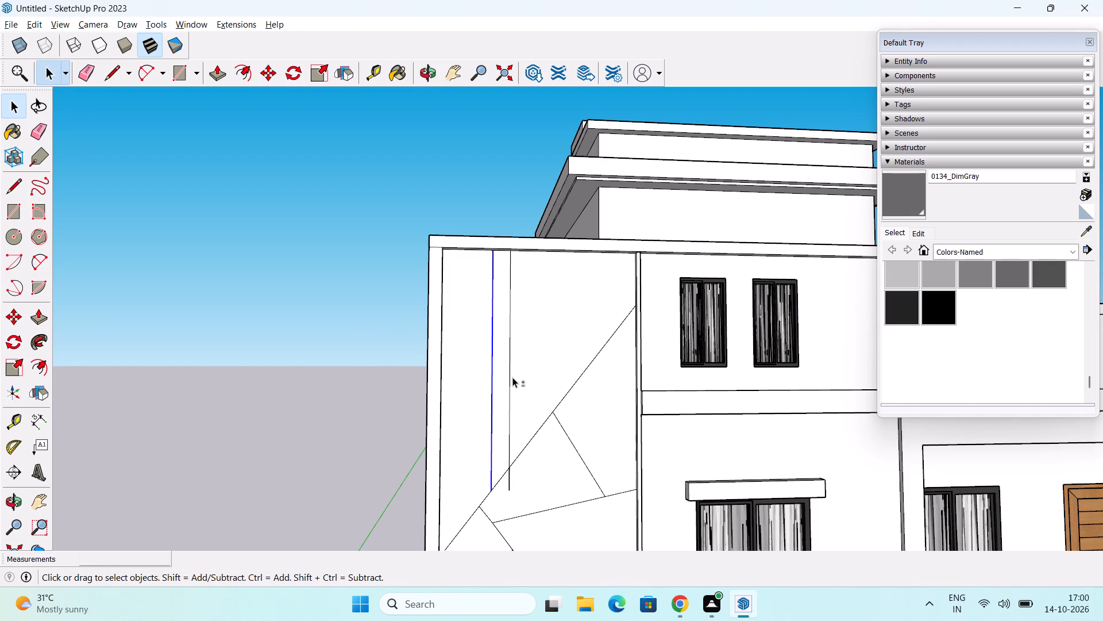
pyautogui.keyDown('shift'); pyautogui.click(510, 381); pyautogui.keyUp('shift')
pyautogui.moveTo(496, 350); pyautogui.dragTo(511, 271, button='middle')
pyautogui.keyDown('shift'); pyautogui.moveTo(513, 267); pyautogui.dragTo(517, 346, button='middle'); pyautogui.keyUp('shift')
pyautogui.scroll(5, 516, 306)
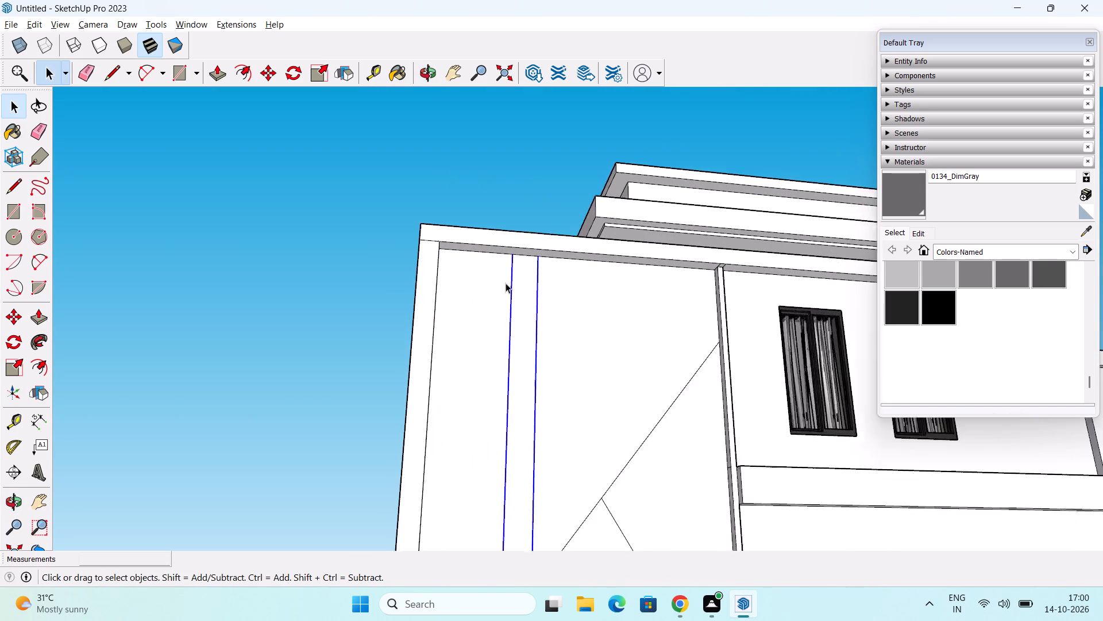
pyautogui.scroll(3, 506, 283)
pyautogui.press('m')
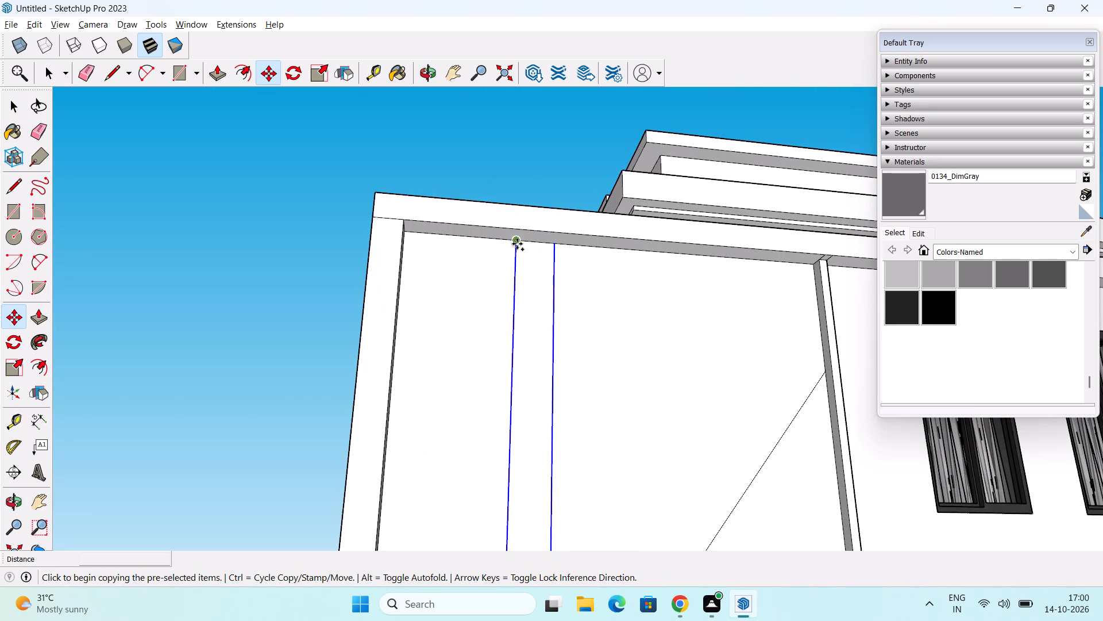
pyautogui.click(517, 244)
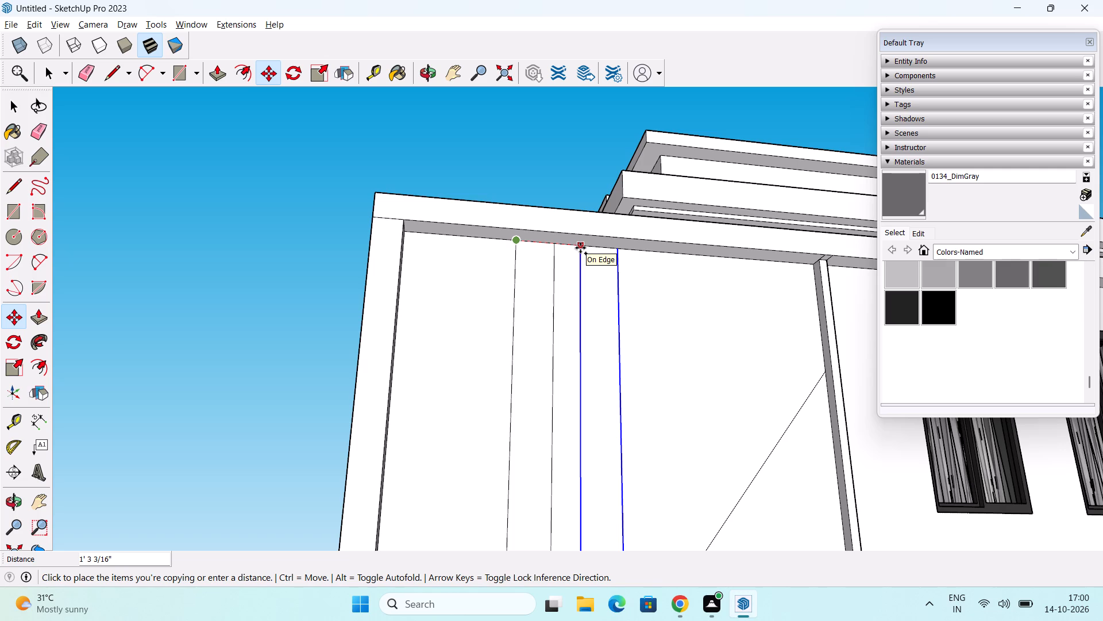
pyautogui.write("1'")
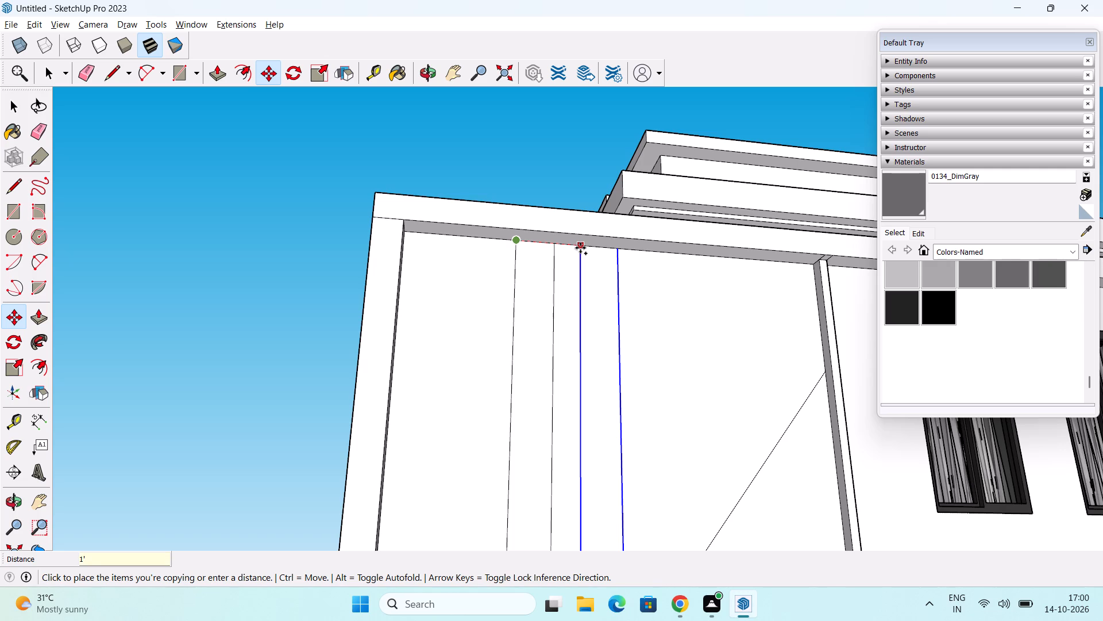
pyautogui.press('Return')
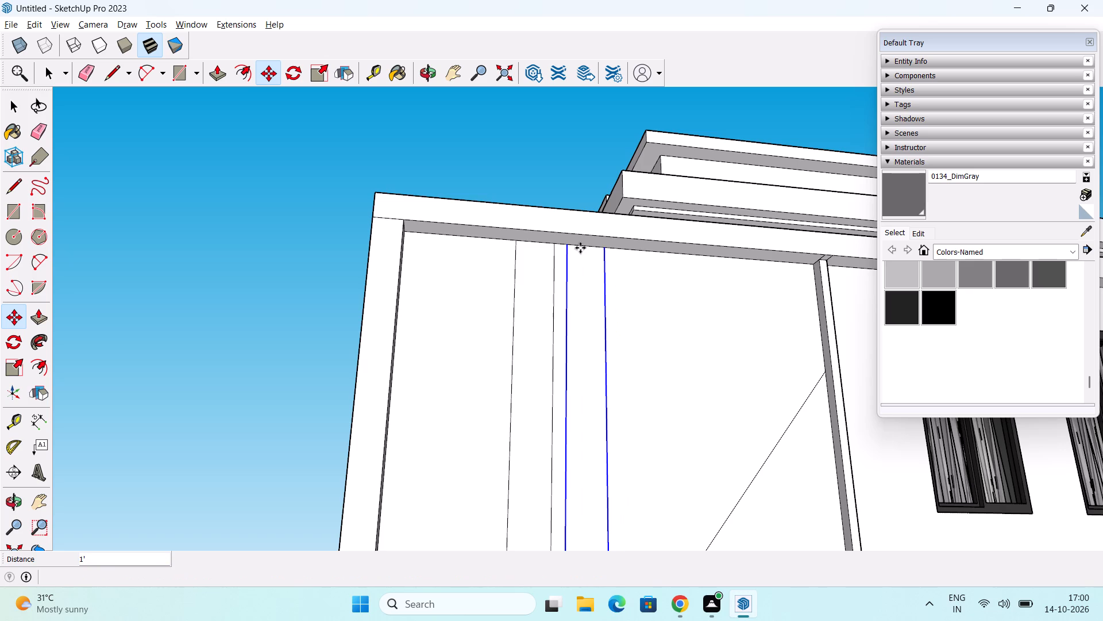
# Copy the newly placed pair of vertical lines another 1' in the same direction along the top edge.
pyautogui.click(568, 246)
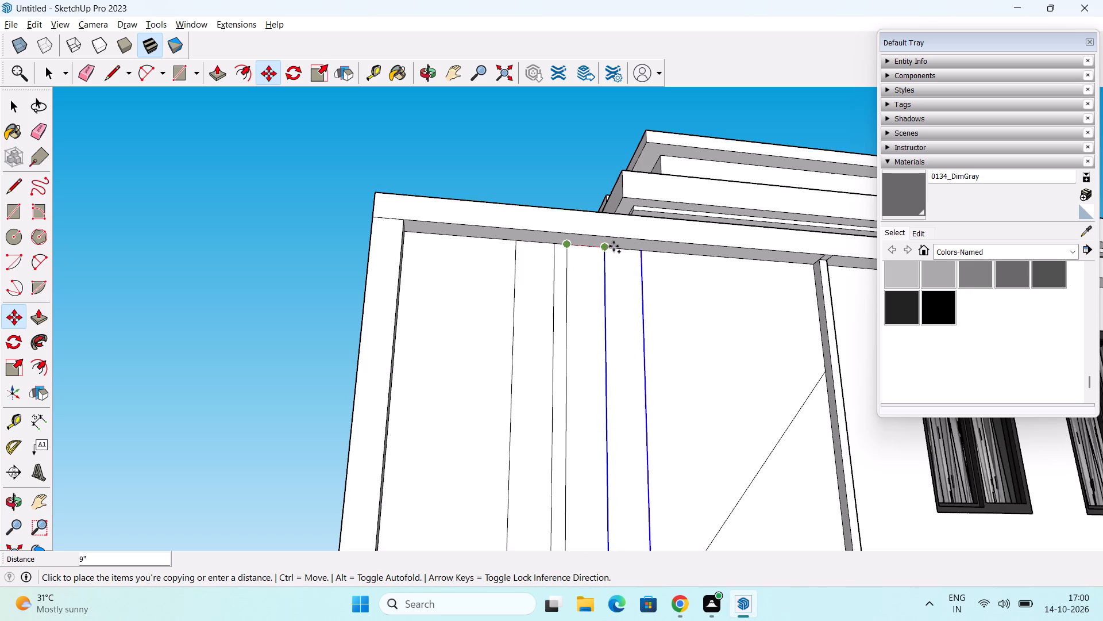
pyautogui.write("1'")
pyautogui.press('Return')
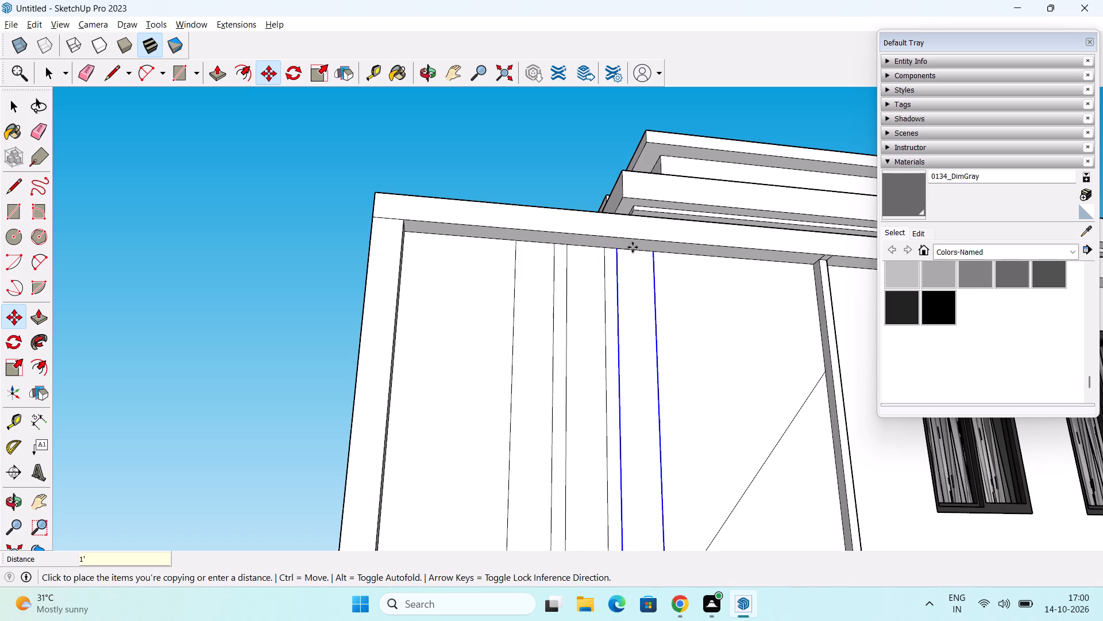
pyautogui.scroll(-1, 633, 342)
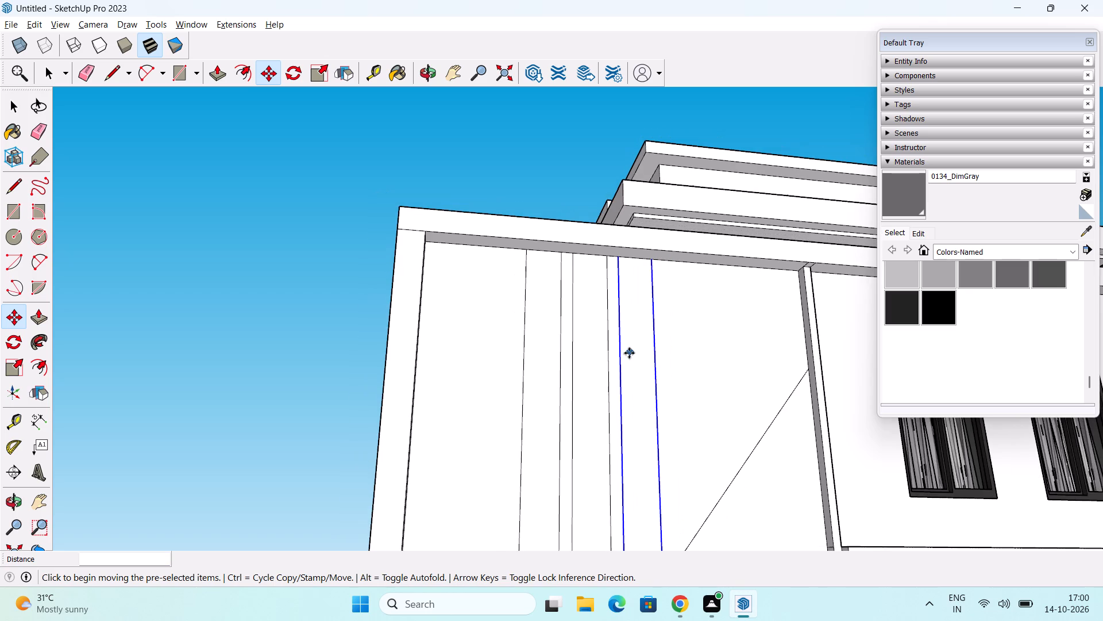
pyautogui.moveTo(628, 353); pyautogui.dragTo(614, 416, button='middle')
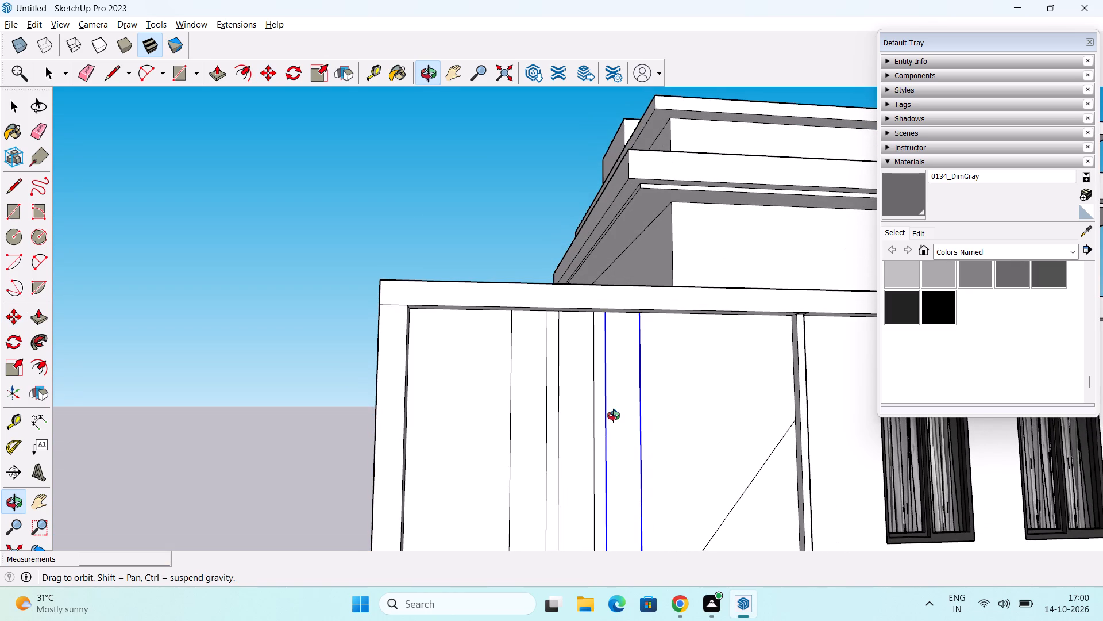
pyautogui.moveTo(614, 416); pyautogui.dragTo(614, 421, button='middle')
pyautogui.press('space')
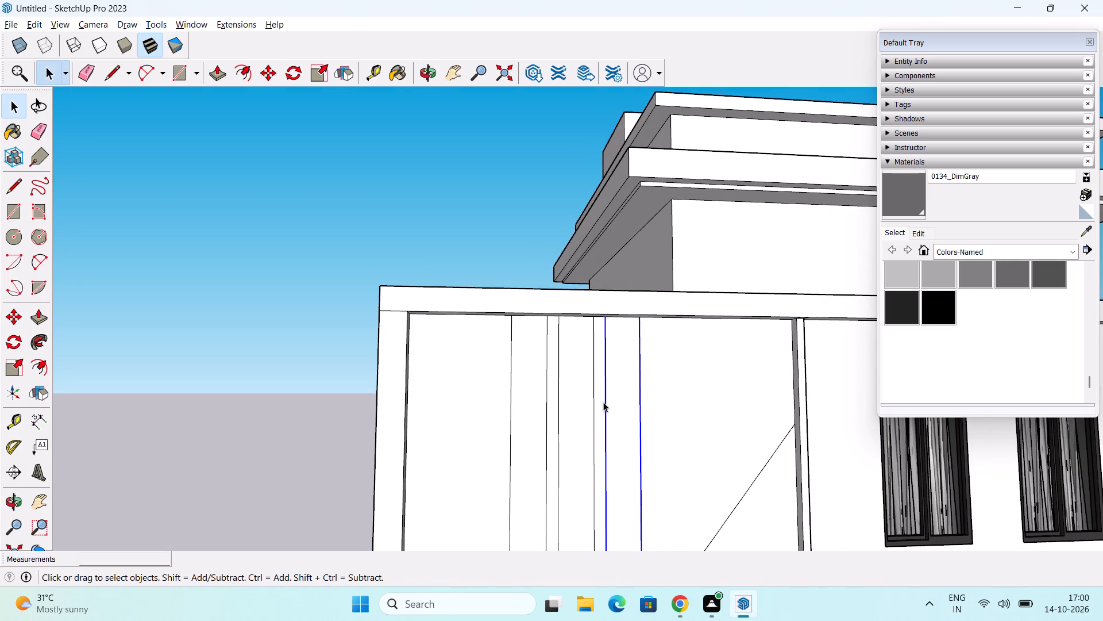
# Erase the lower ends of the copied vertical lines where they extend below the uppermost diagonal.
pyautogui.scroll(-2, 603, 402)
pyautogui.moveTo(606, 414); pyautogui.dragTo(603, 318, button='middle')
pyautogui.scroll(-3, 603, 295)
pyautogui.moveTo(609, 384); pyautogui.dragTo(618, 315, button='middle')
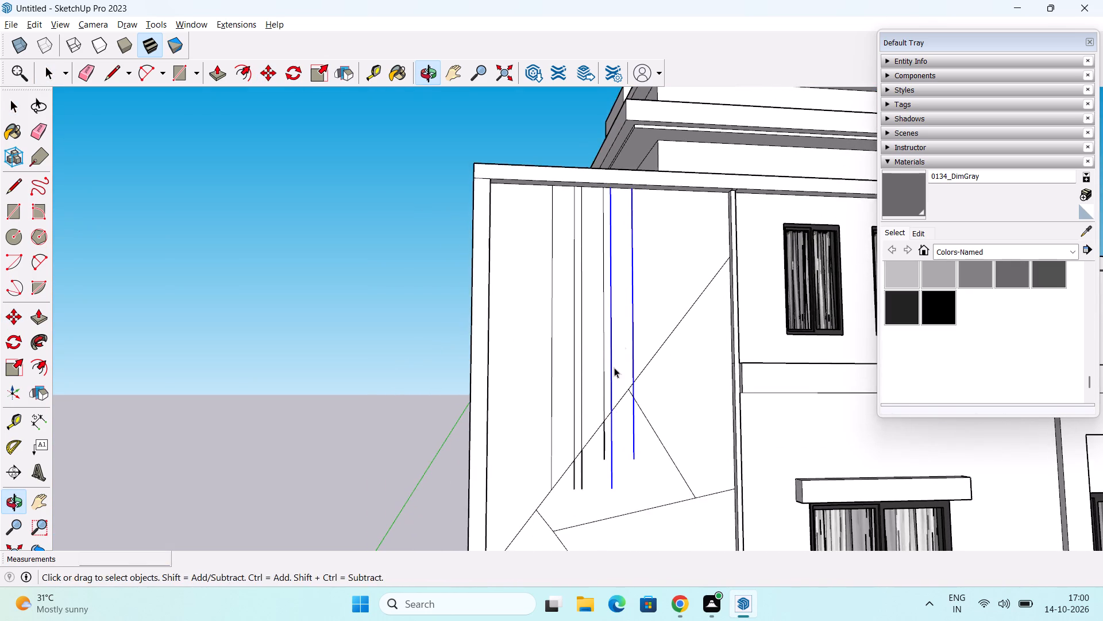
pyautogui.keyDown('shift'); pyautogui.moveTo(610, 405); pyautogui.dragTo(610, 340, button='middle'); pyautogui.keyUp('shift')
pyautogui.scroll(2, 575, 417)
pyautogui.moveTo(585, 447); pyautogui.dragTo(573, 444, button='middle')
pyautogui.press('e')
pyautogui.moveTo(562, 413); pyautogui.dragTo(587, 386)
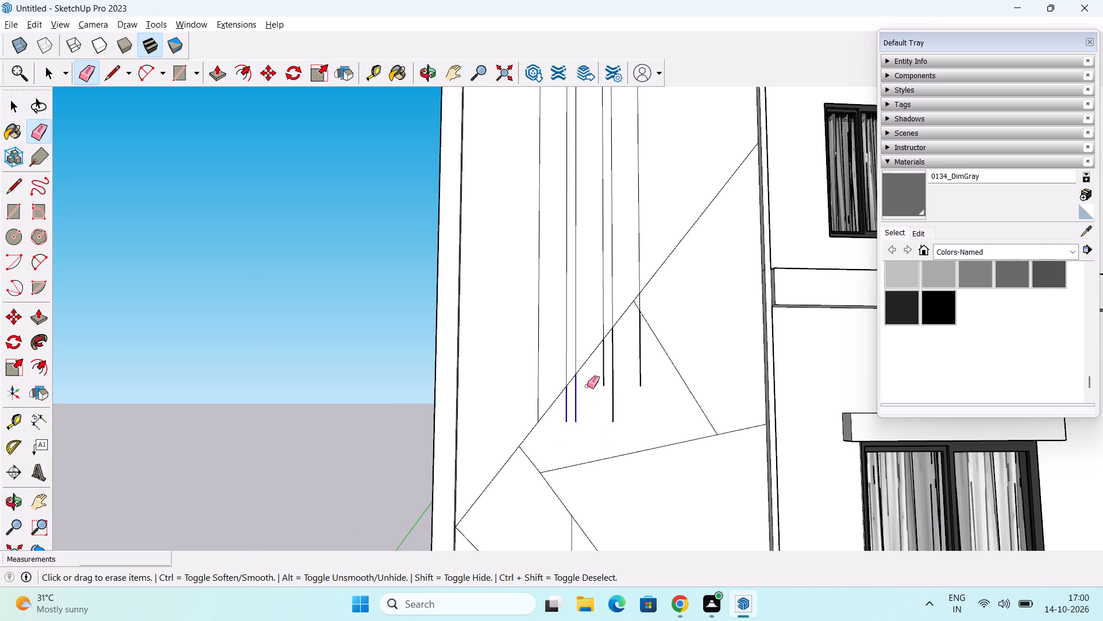
pyautogui.moveTo(587, 386); pyautogui.dragTo(641, 349)
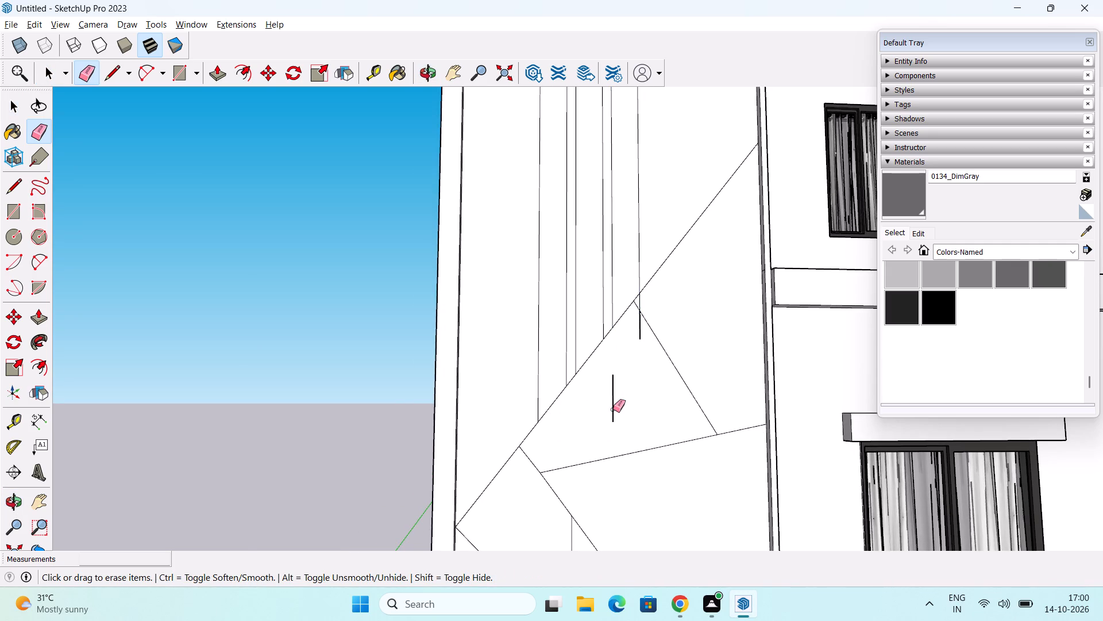
pyautogui.click(613, 405)
pyautogui.scroll(1, 644, 338)
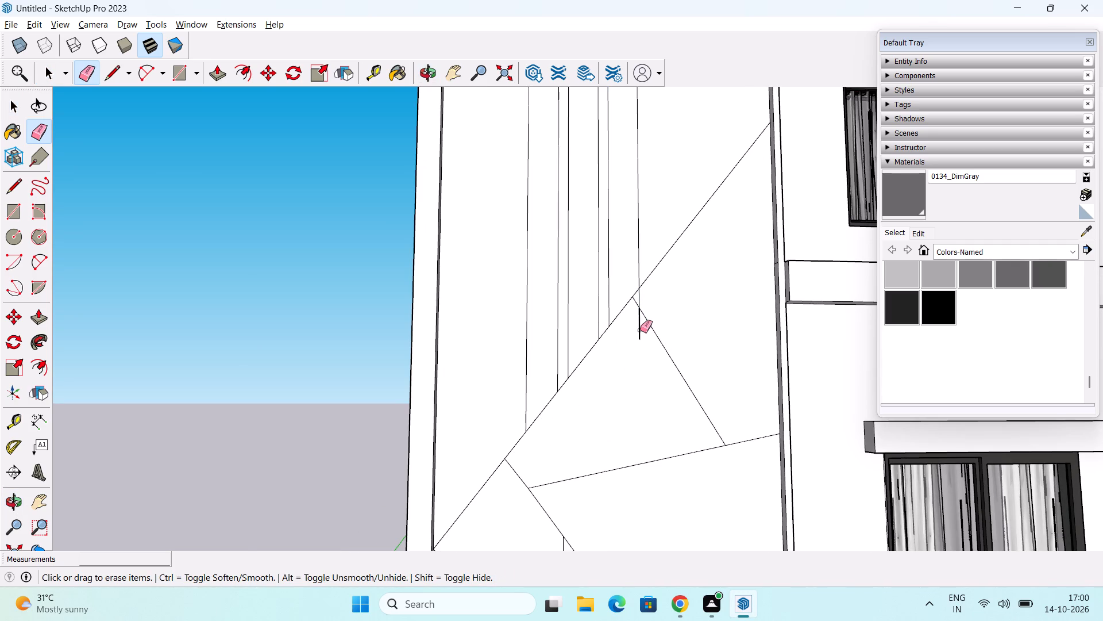
pyautogui.click(640, 330)
pyautogui.scroll(-2, 622, 384)
pyautogui.scroll(5, 657, 323)
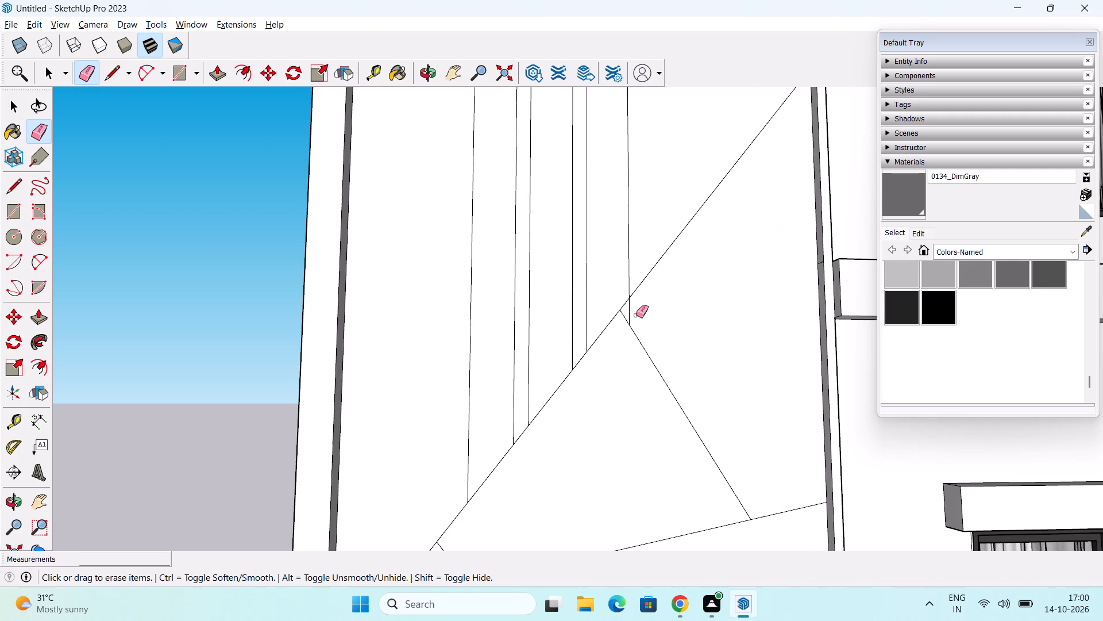
pyautogui.click(631, 313)
pyautogui.scroll(-6, 633, 303)
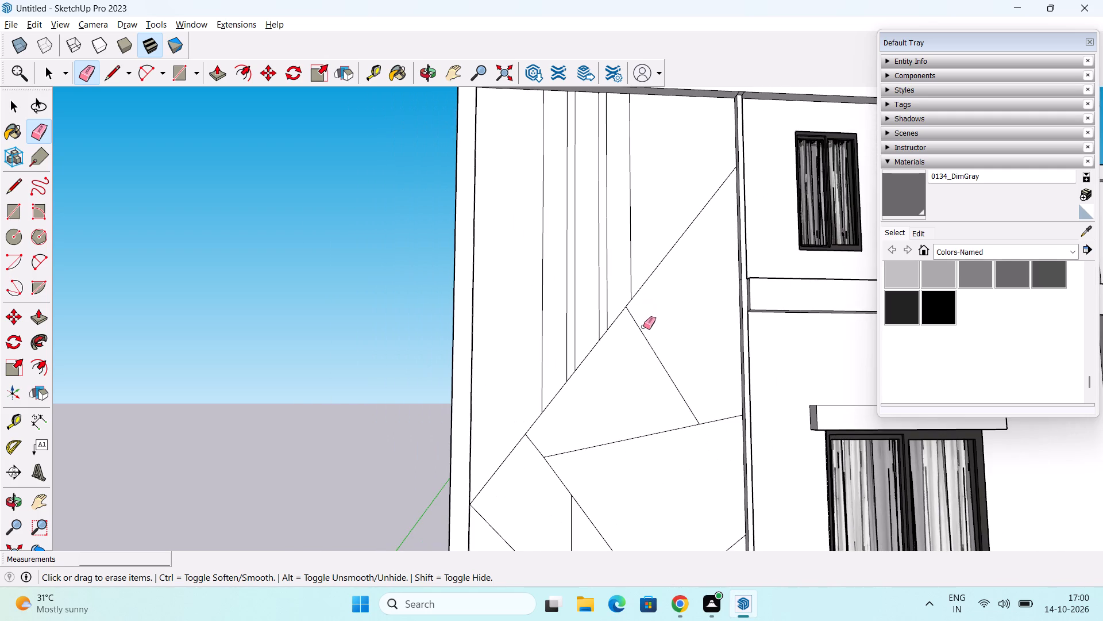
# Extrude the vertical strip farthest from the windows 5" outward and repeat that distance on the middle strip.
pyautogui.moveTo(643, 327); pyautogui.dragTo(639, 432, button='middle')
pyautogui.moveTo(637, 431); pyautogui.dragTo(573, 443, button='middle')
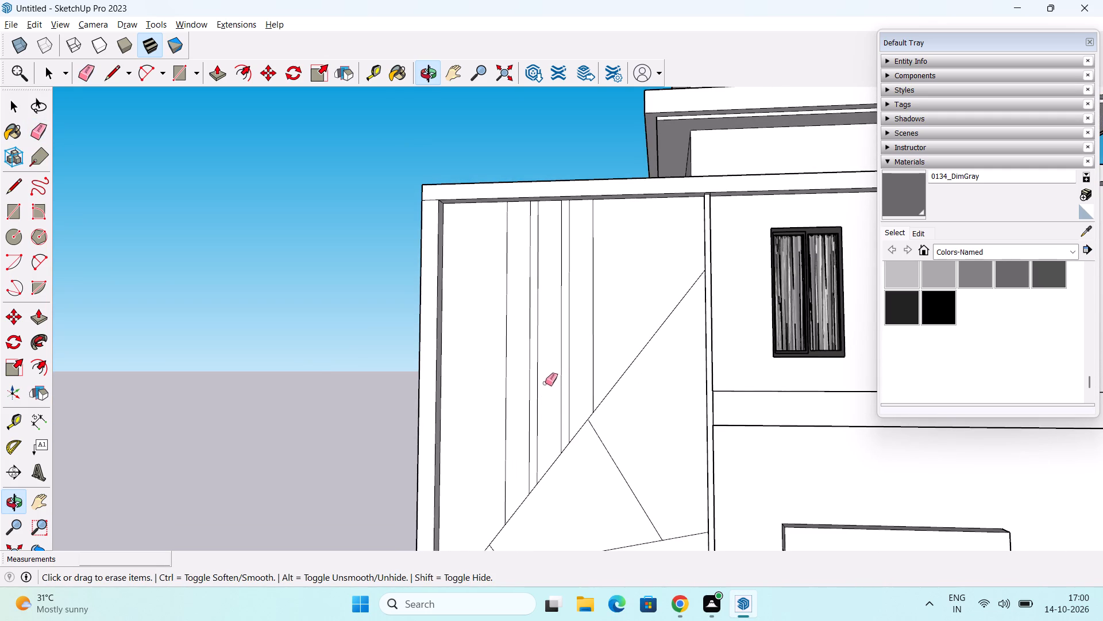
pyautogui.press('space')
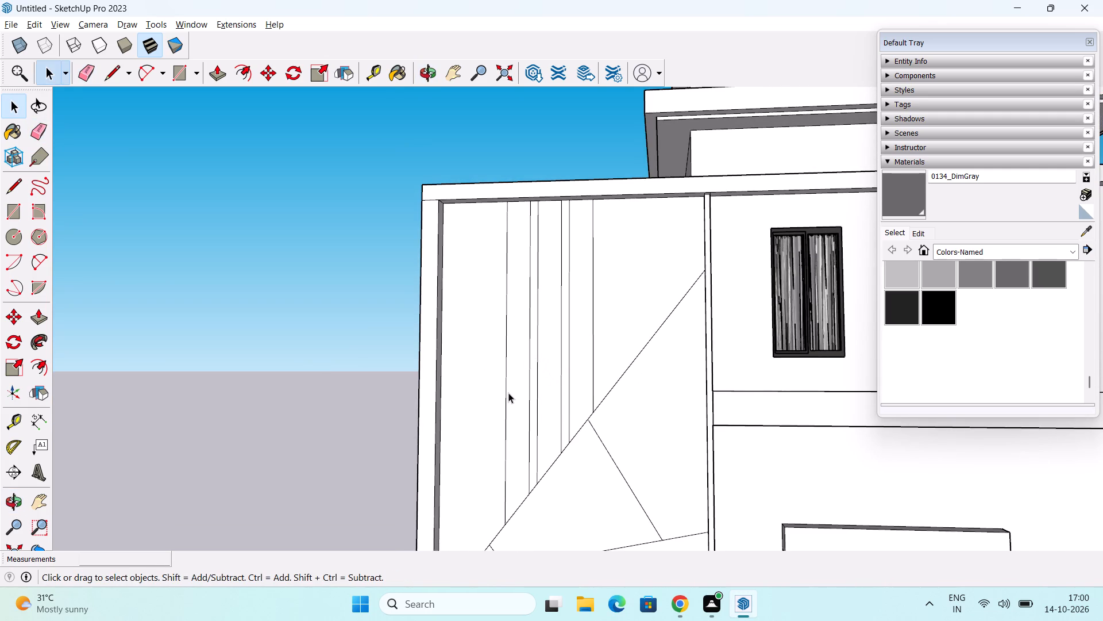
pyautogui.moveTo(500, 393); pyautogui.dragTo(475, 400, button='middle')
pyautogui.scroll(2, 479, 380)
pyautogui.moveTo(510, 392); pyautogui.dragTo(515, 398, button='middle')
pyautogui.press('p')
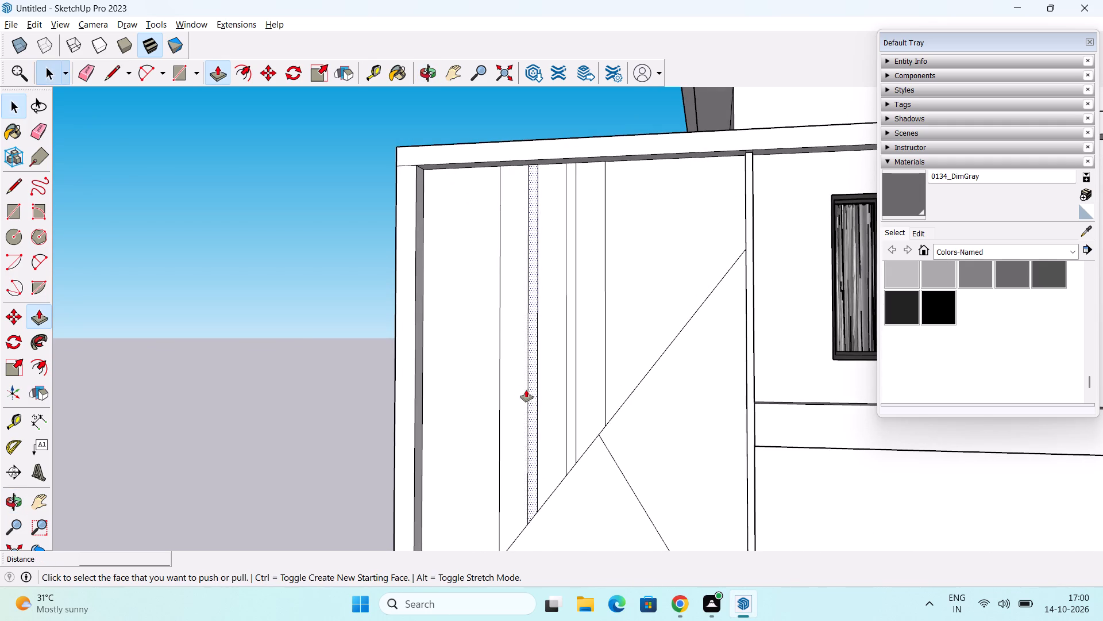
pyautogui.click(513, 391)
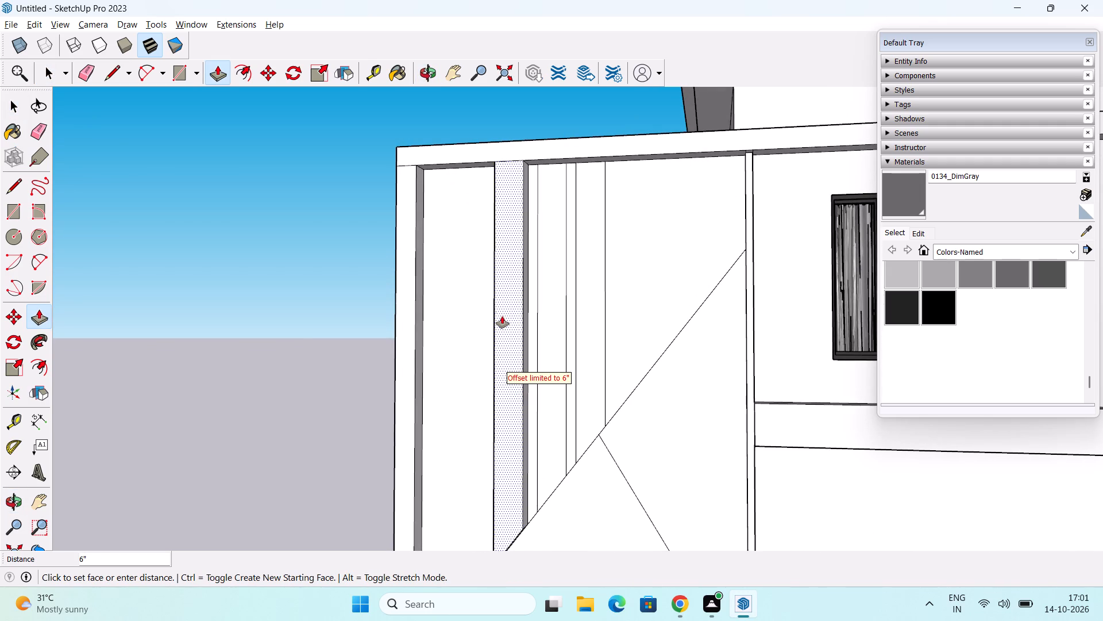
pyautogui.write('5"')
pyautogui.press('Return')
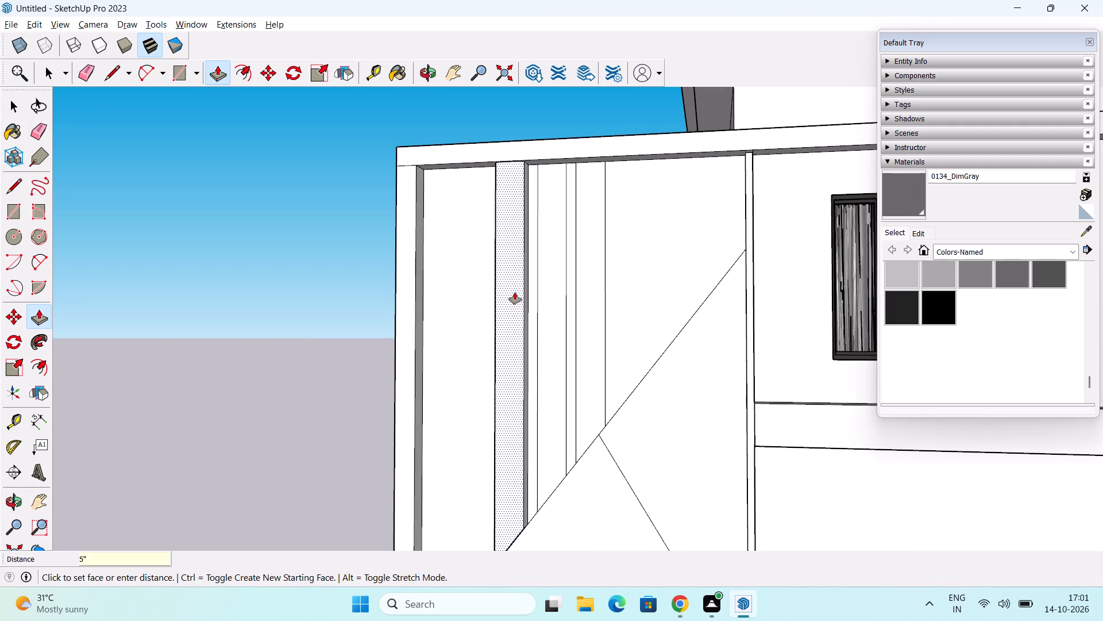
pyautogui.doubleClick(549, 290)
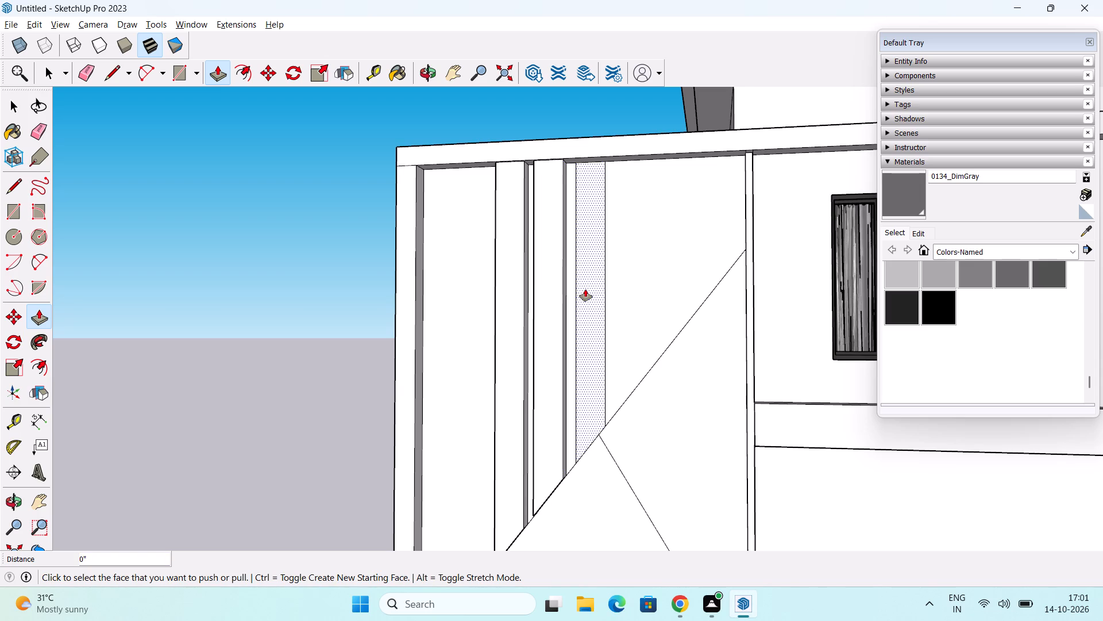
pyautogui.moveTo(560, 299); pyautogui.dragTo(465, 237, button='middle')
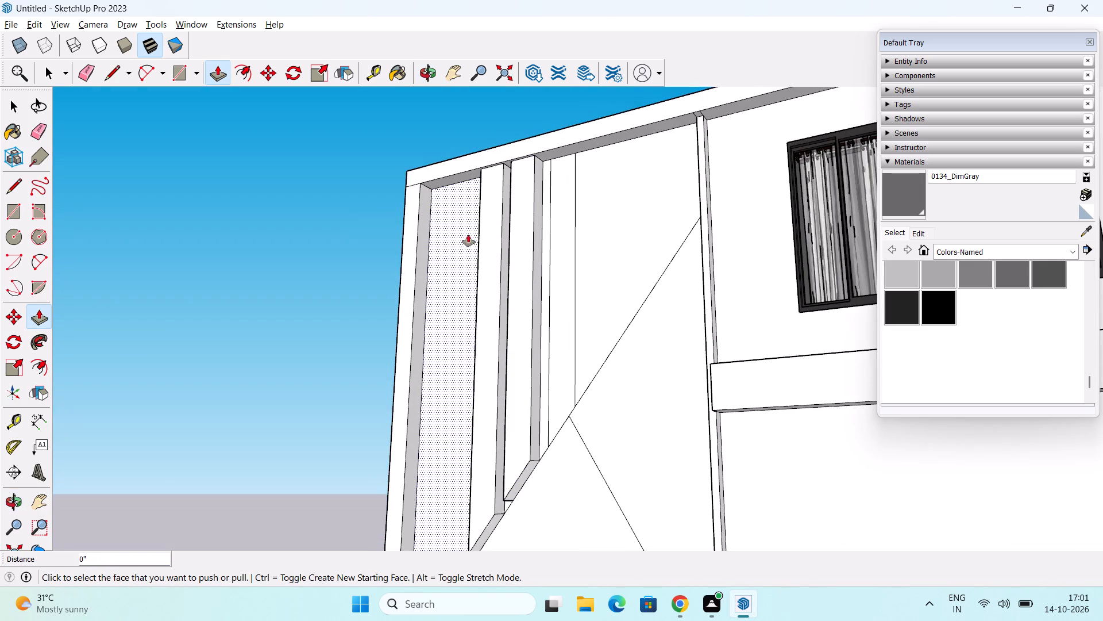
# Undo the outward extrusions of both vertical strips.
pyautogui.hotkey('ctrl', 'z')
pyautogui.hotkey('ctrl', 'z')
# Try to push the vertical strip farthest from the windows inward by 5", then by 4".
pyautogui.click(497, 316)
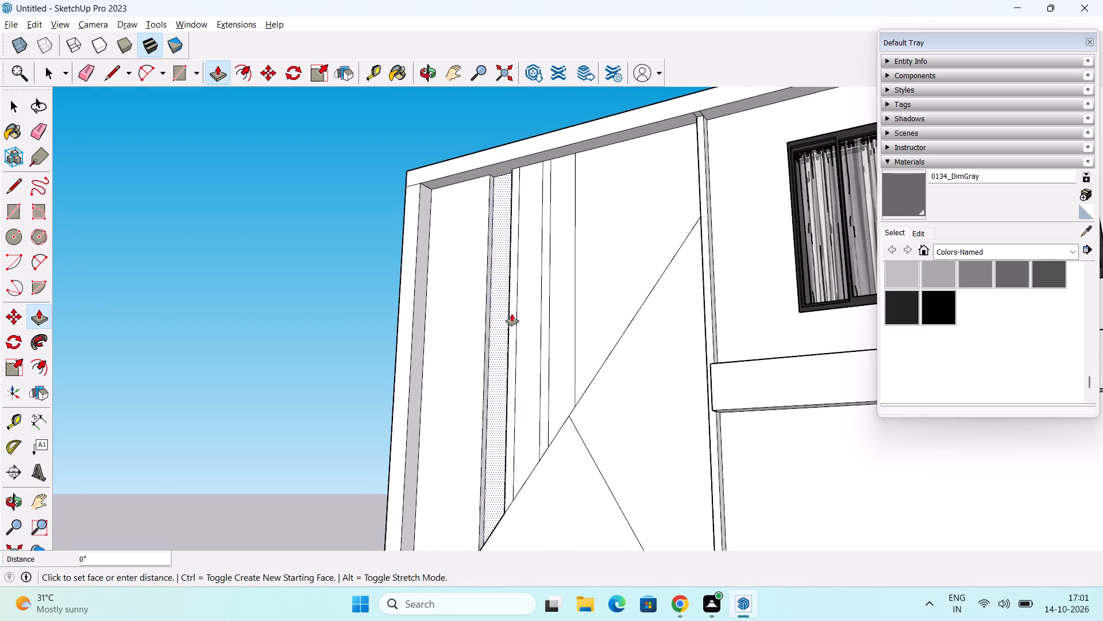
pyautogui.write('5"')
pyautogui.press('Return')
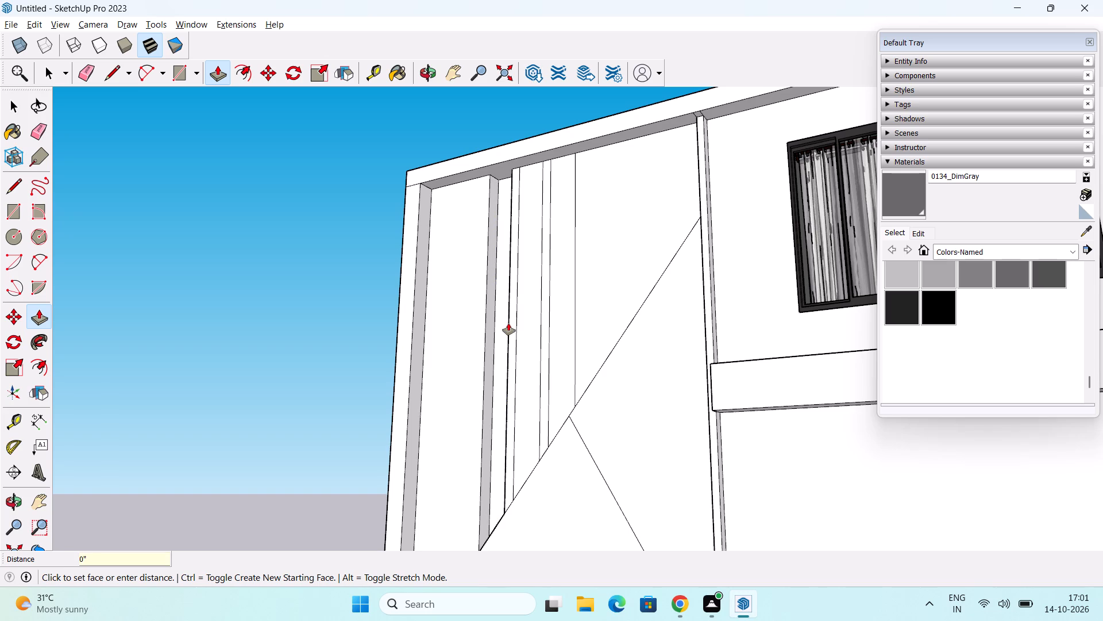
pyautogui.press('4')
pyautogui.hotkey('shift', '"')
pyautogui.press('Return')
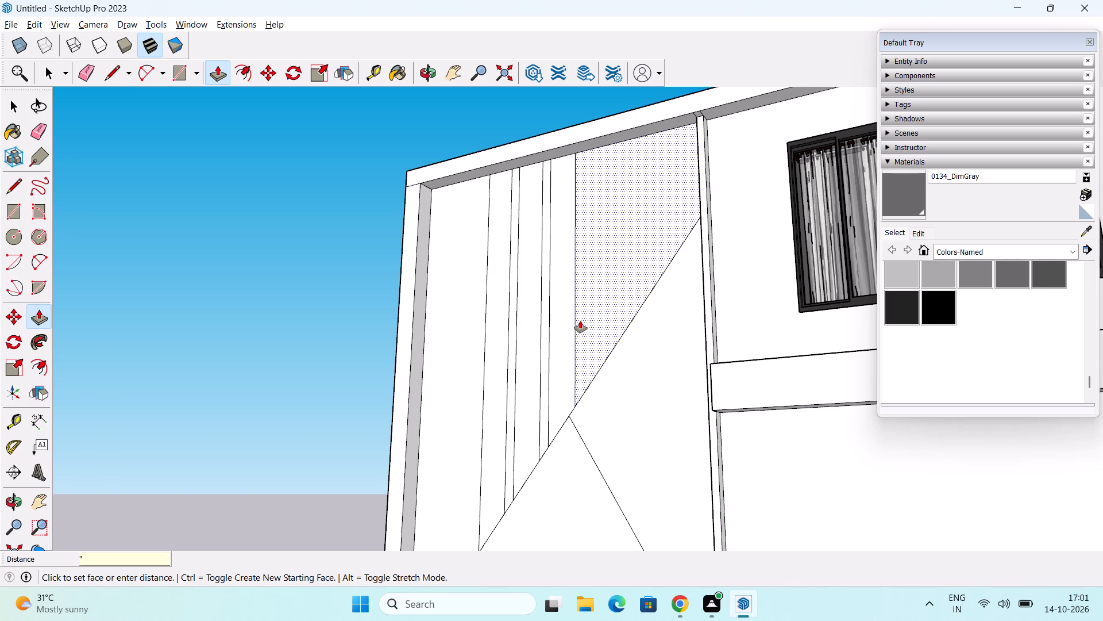
# Push the vertical strip farthest from the windows 3" inward and repeat the same depth on the other two strips.
pyautogui.click(487, 393)
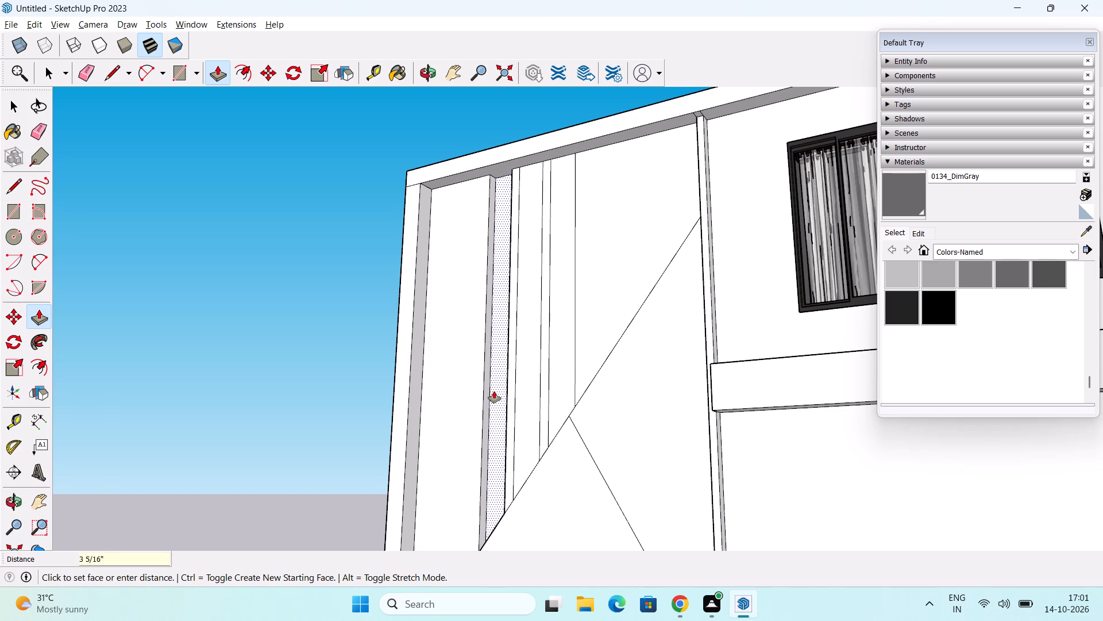
pyautogui.write('3"')
pyautogui.press('Return')
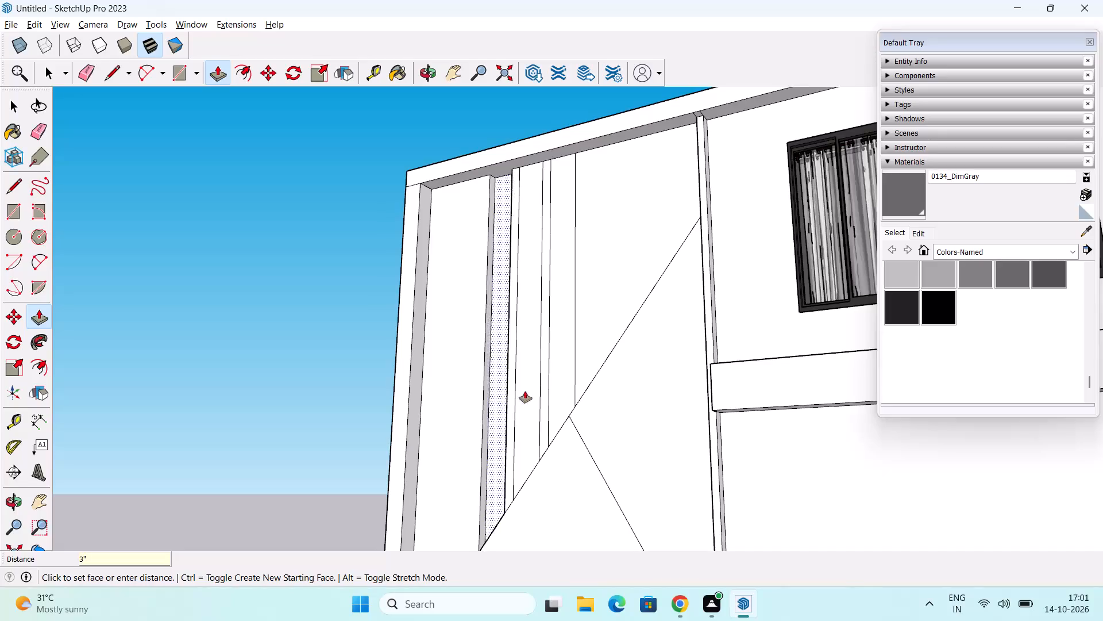
pyautogui.doubleClick(528, 390)
pyautogui.click(558, 374)
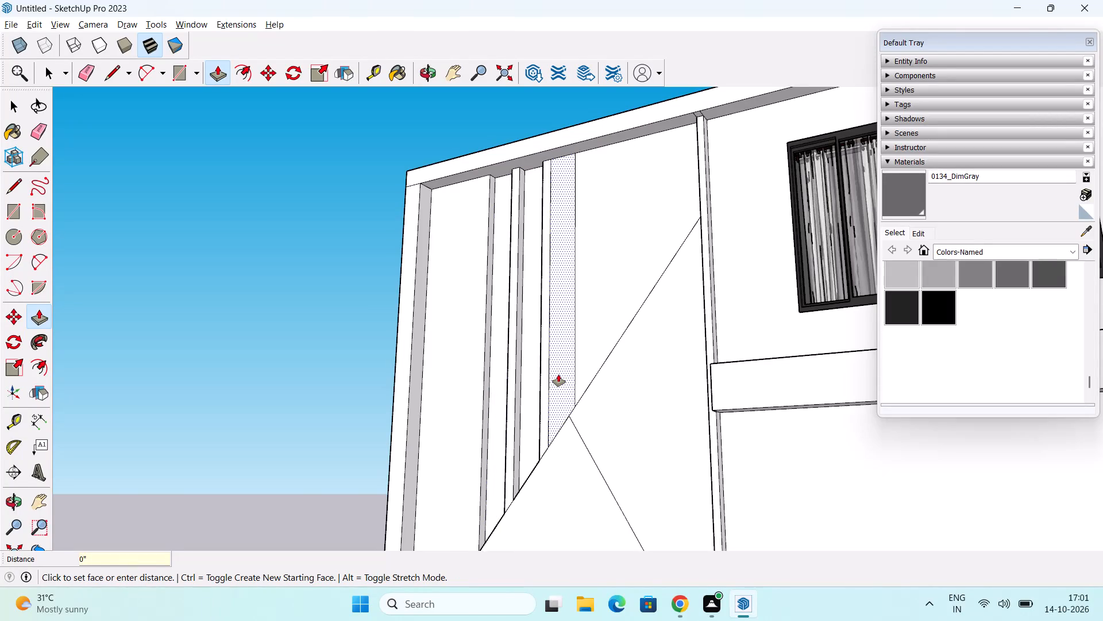
pyautogui.click(558, 374)
pyautogui.press('Escape')
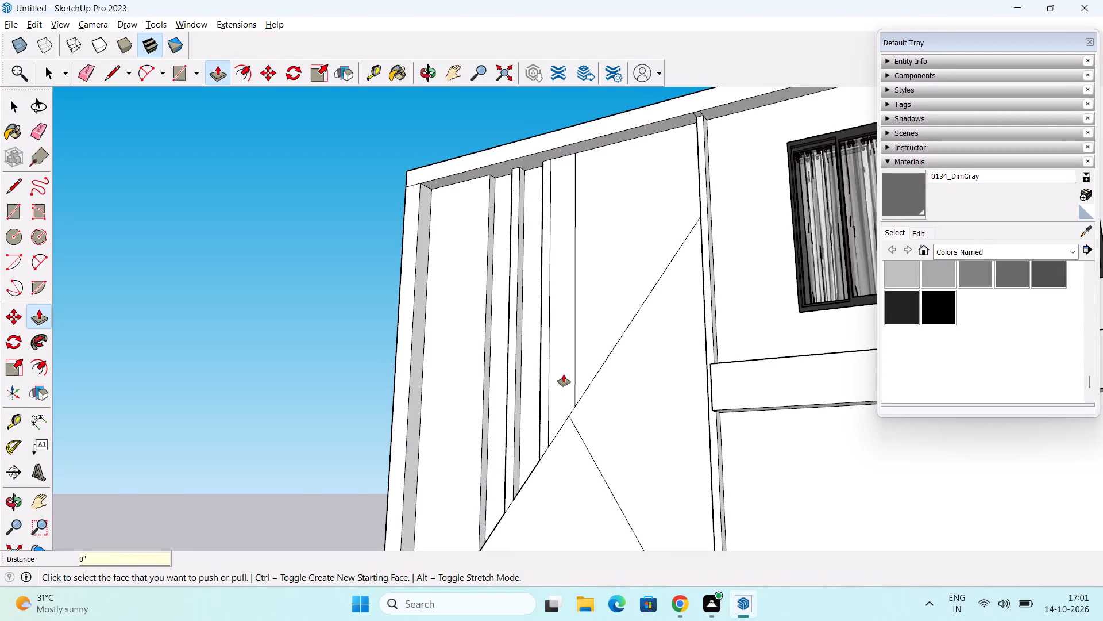
pyautogui.doubleClick(564, 374)
# Examine the recessed vertical strips up close and the whole front of the house from several angles.
pyautogui.moveTo(560, 401); pyautogui.dragTo(800, 520, button='middle')
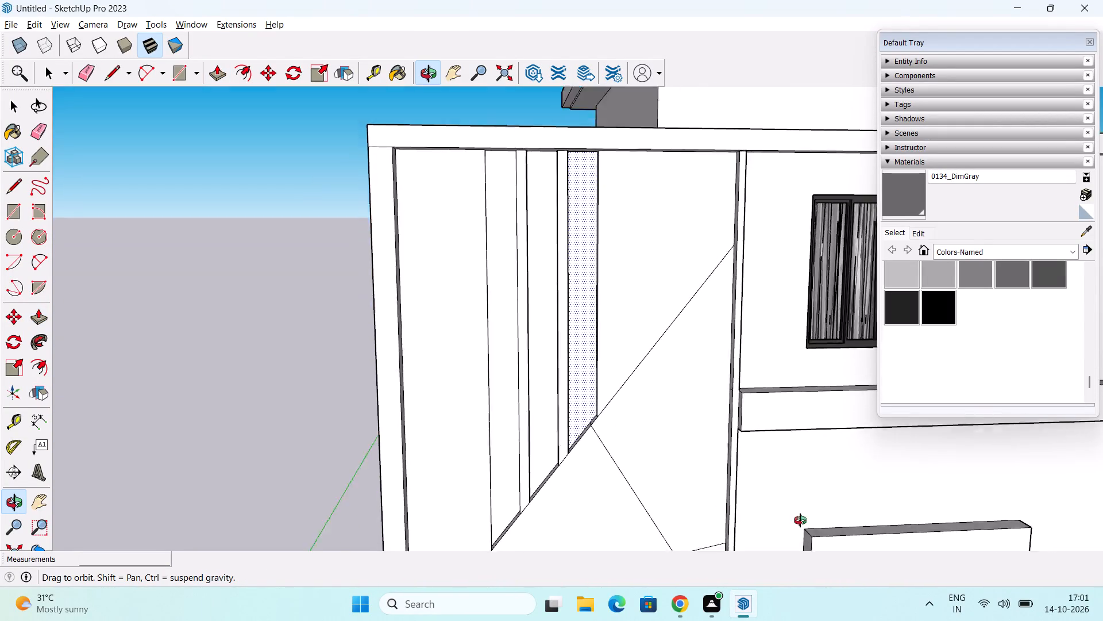
pyautogui.moveTo(800, 520); pyautogui.dragTo(760, 530, button='middle')
pyautogui.scroll(-3, 676, 492)
pyautogui.moveTo(662, 489); pyautogui.dragTo(630, 484, button='middle')
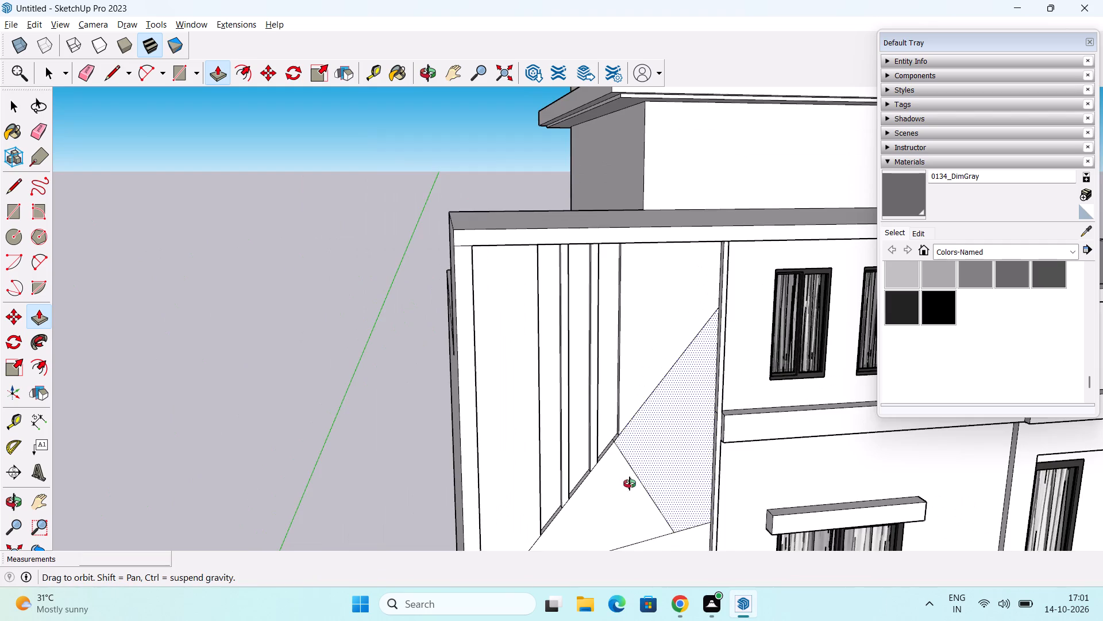
pyautogui.moveTo(630, 484); pyautogui.dragTo(584, 451, button='middle')
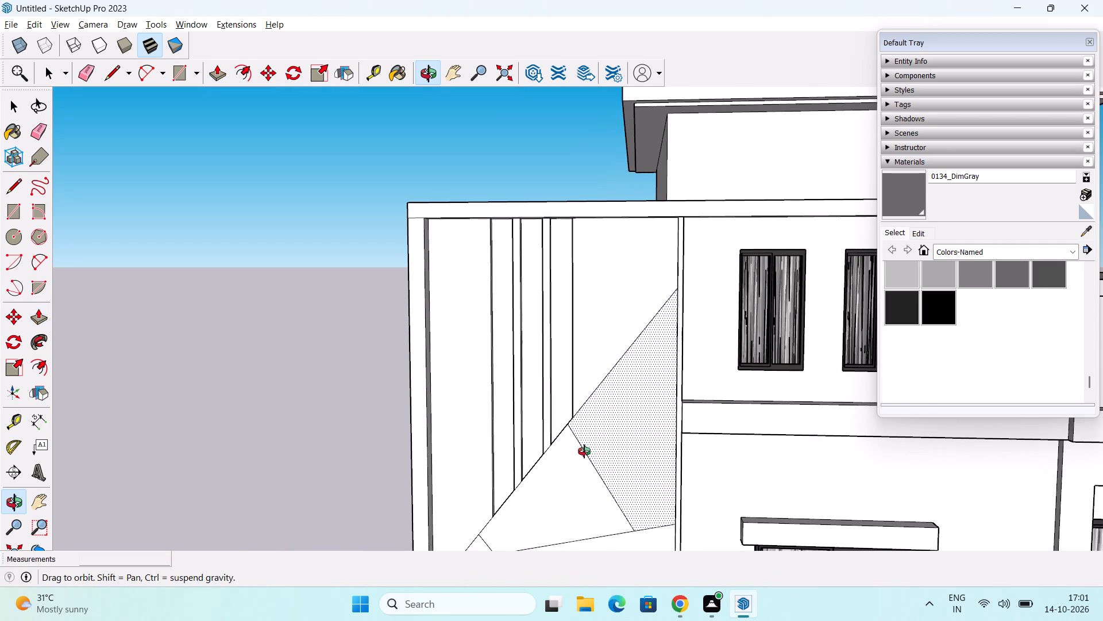
pyautogui.moveTo(584, 451); pyautogui.dragTo(547, 450, button='middle')
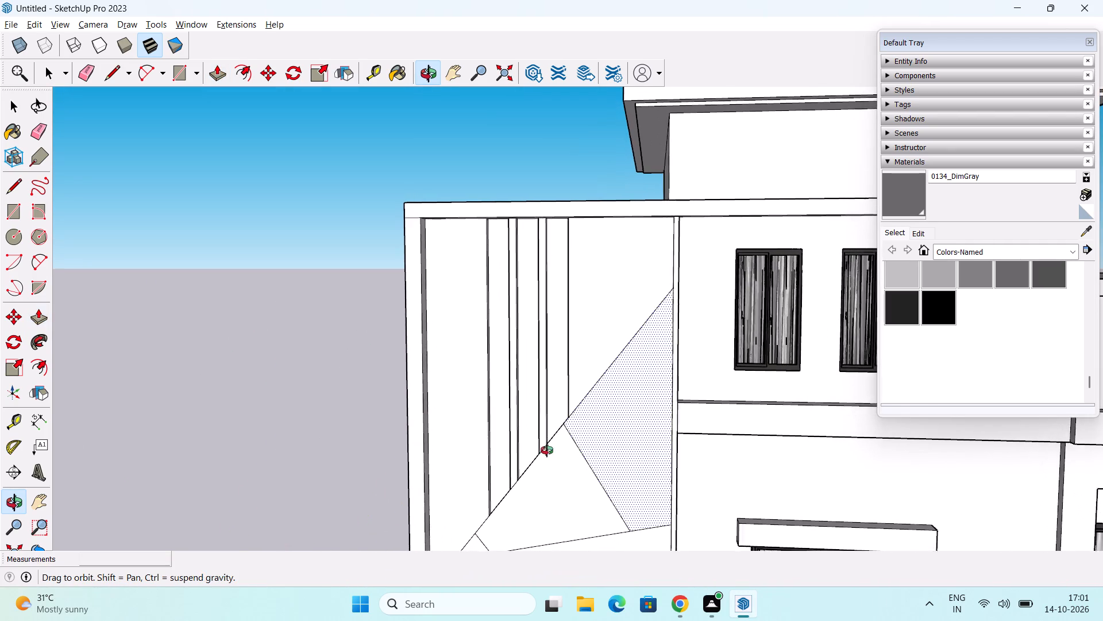
pyautogui.moveTo(547, 450); pyautogui.dragTo(452, 439, button='middle')
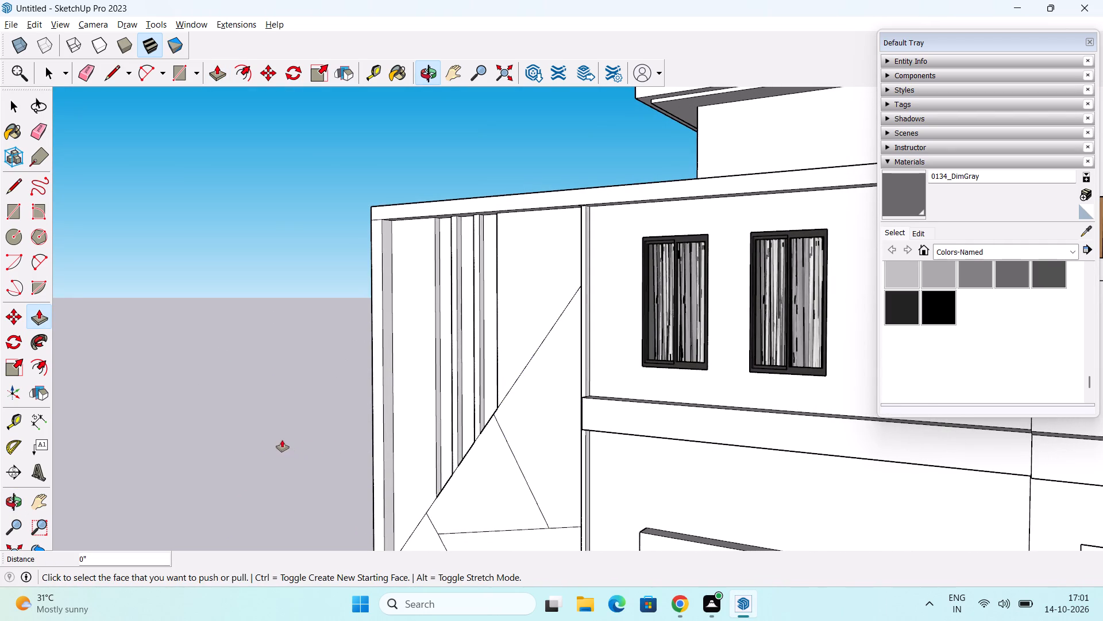
pyautogui.press('space')
pyautogui.scroll(-6, 334, 419)
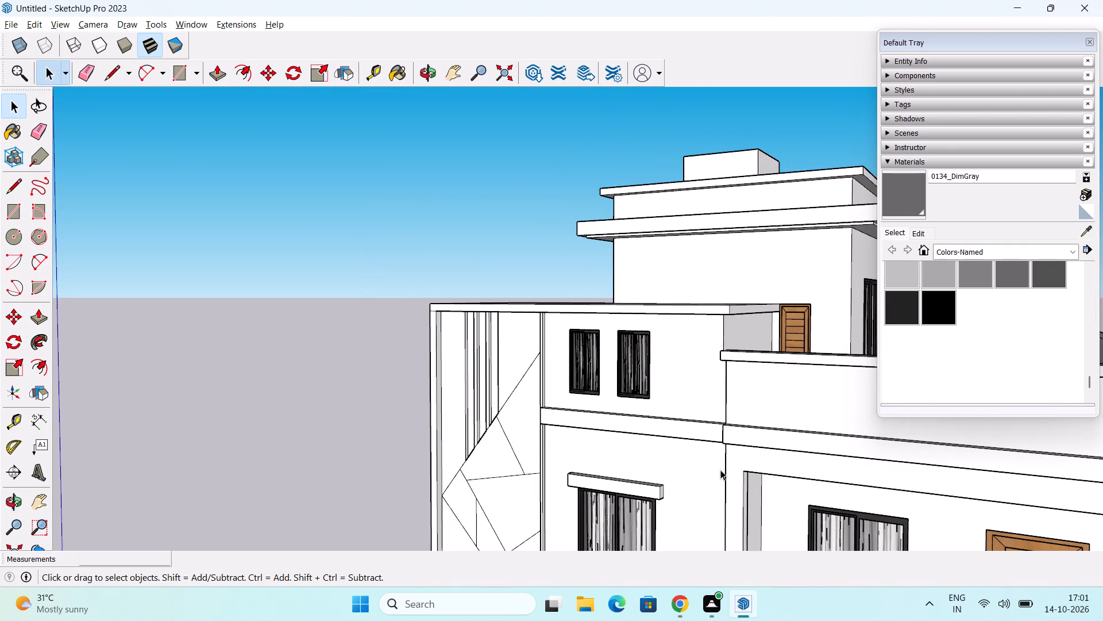
pyautogui.moveTo(715, 470); pyautogui.dragTo(700, 286, button='middle')
pyautogui.scroll(-6, 722, 300)
pyautogui.moveTo(763, 412); pyautogui.dragTo(815, 405, button='middle')
pyautogui.keyDown('shift'); pyautogui.moveTo(795, 406); pyautogui.dragTo(651, 328, button='middle'); pyautogui.keyUp('shift')
pyautogui.scroll(-4, 691, 321)
pyautogui.moveTo(701, 365); pyautogui.dragTo(727, 384, button='middle')
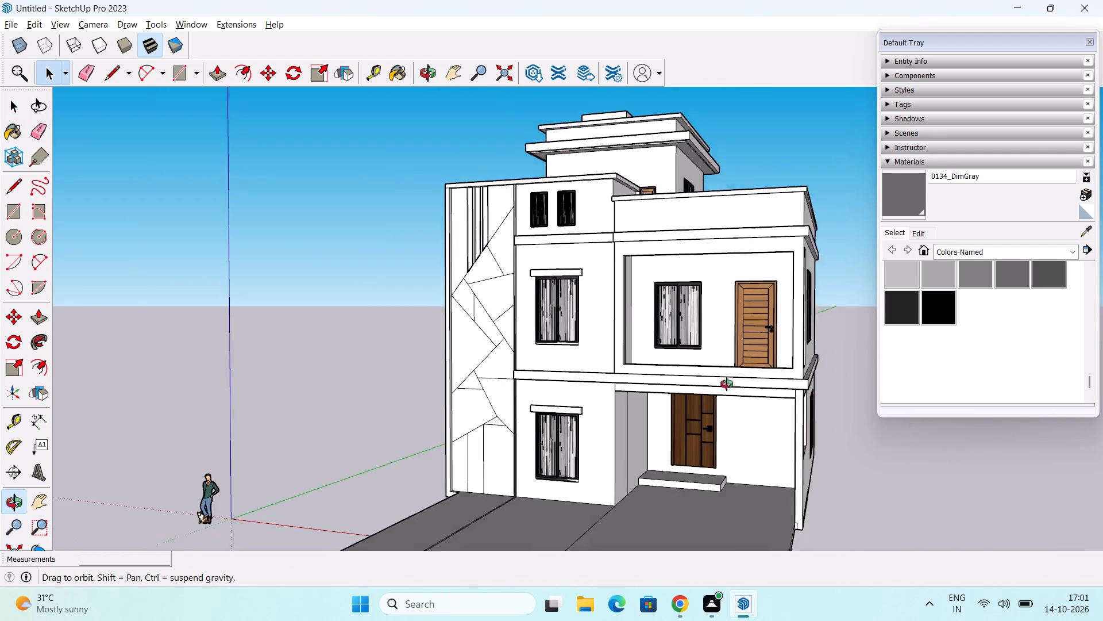
pyautogui.moveTo(727, 384); pyautogui.dragTo(664, 390, button='middle')
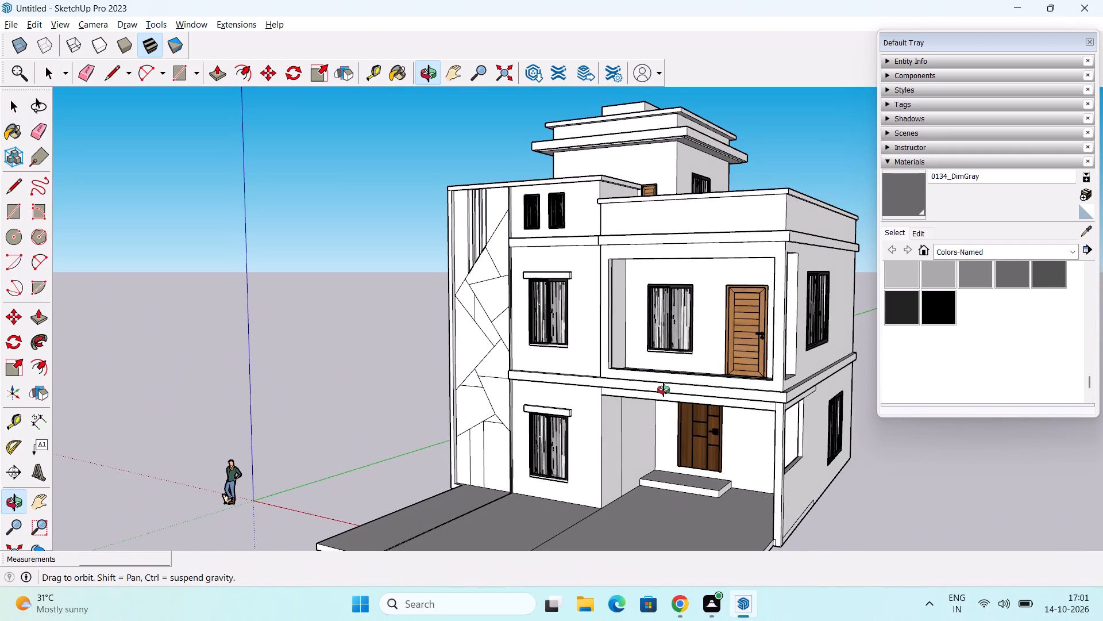
pyautogui.moveTo(664, 390); pyautogui.dragTo(676, 388, button='middle')
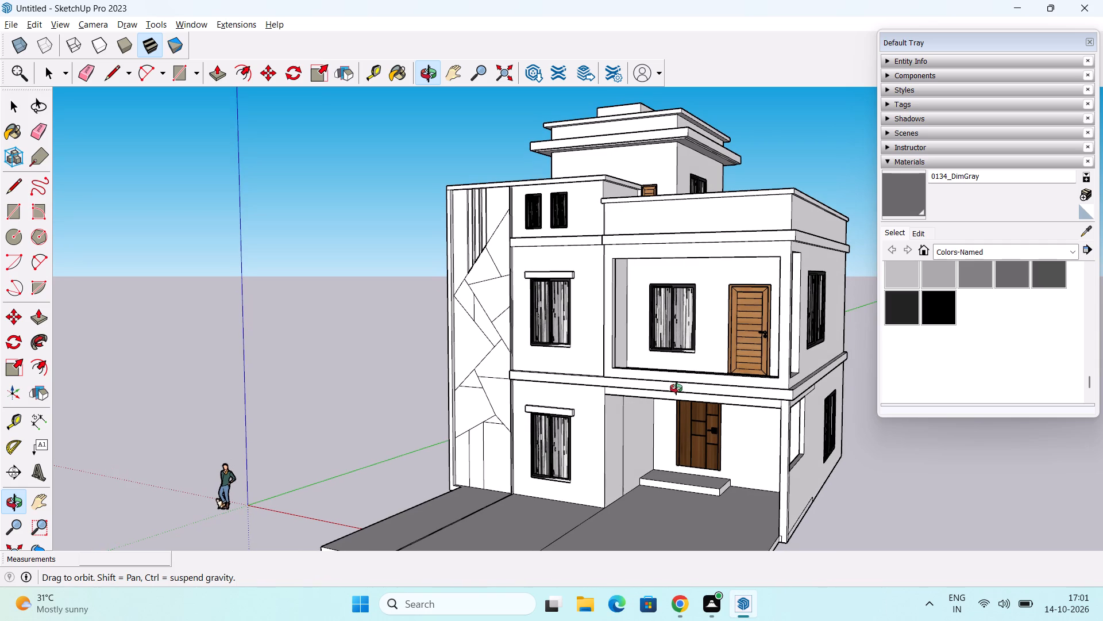
pyautogui.moveTo(676, 388); pyautogui.dragTo(695, 366, button='middle')
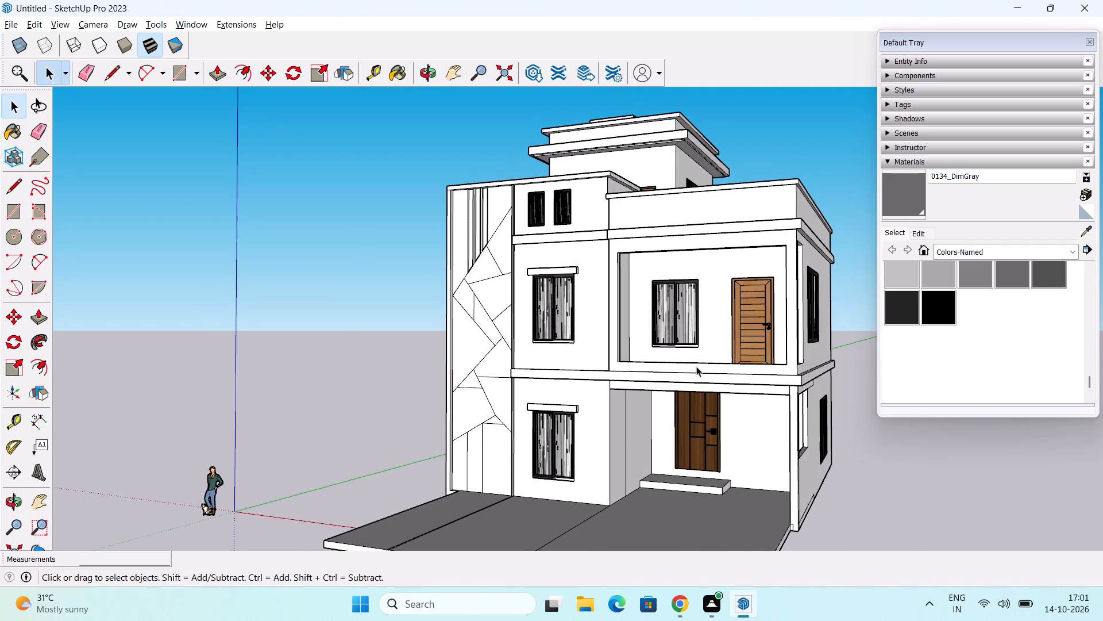
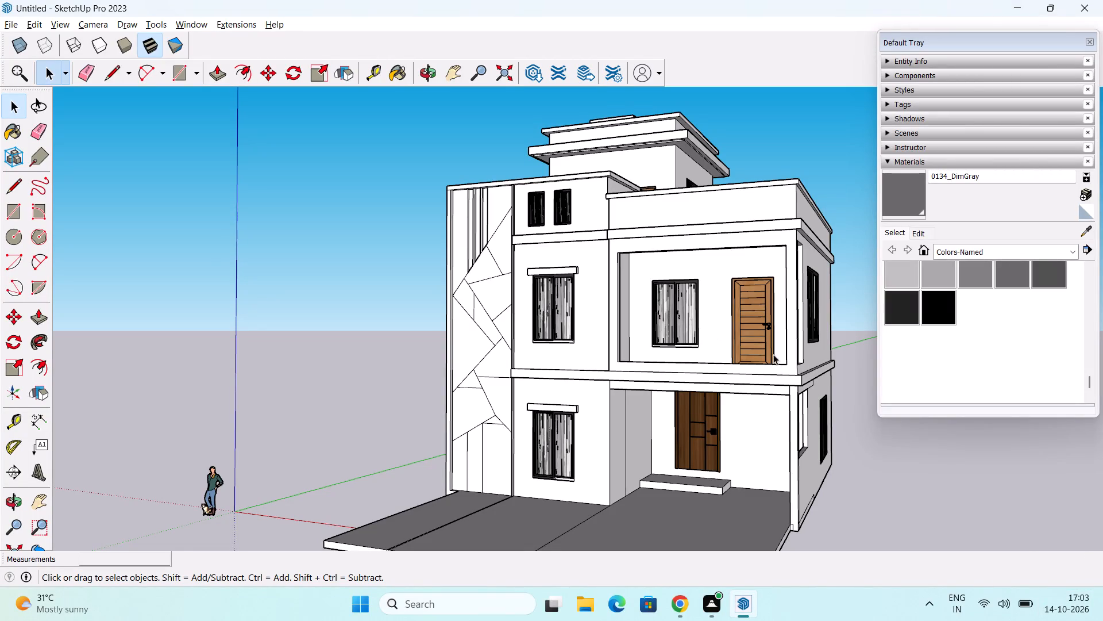
# Pull the driveway slab's side face outward about 15' 4" past the house's window-side wall.
pyautogui.keyDown('shift'); pyautogui.moveTo(736, 384); pyautogui.dragTo(642, 362, button='middle'); pyautogui.keyUp('shift')
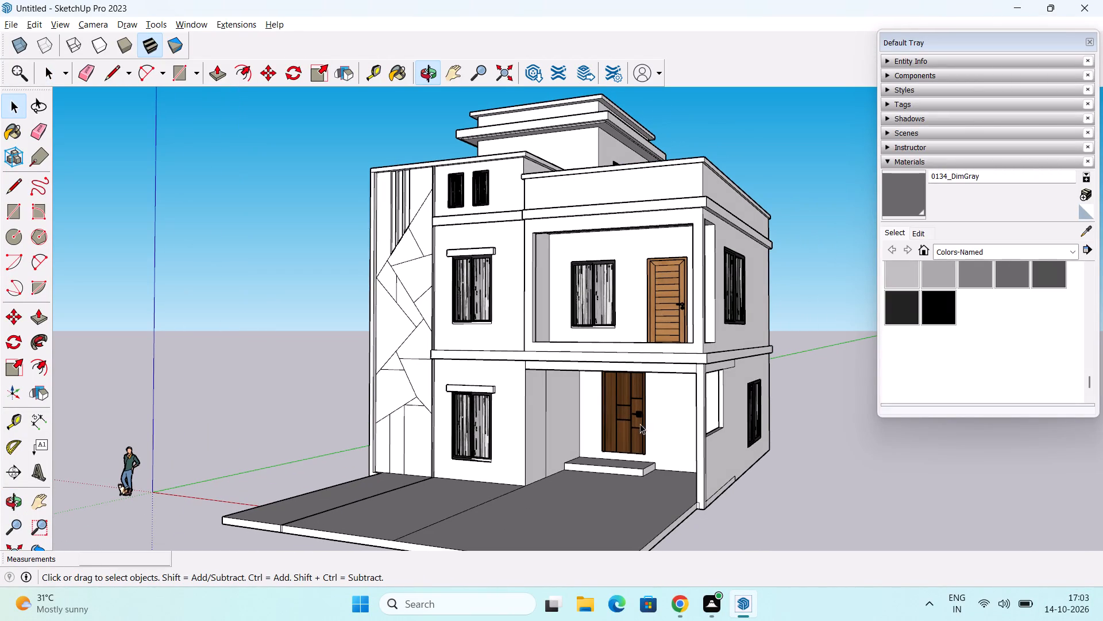
pyautogui.moveTo(689, 501); pyautogui.dragTo(557, 435, button='middle')
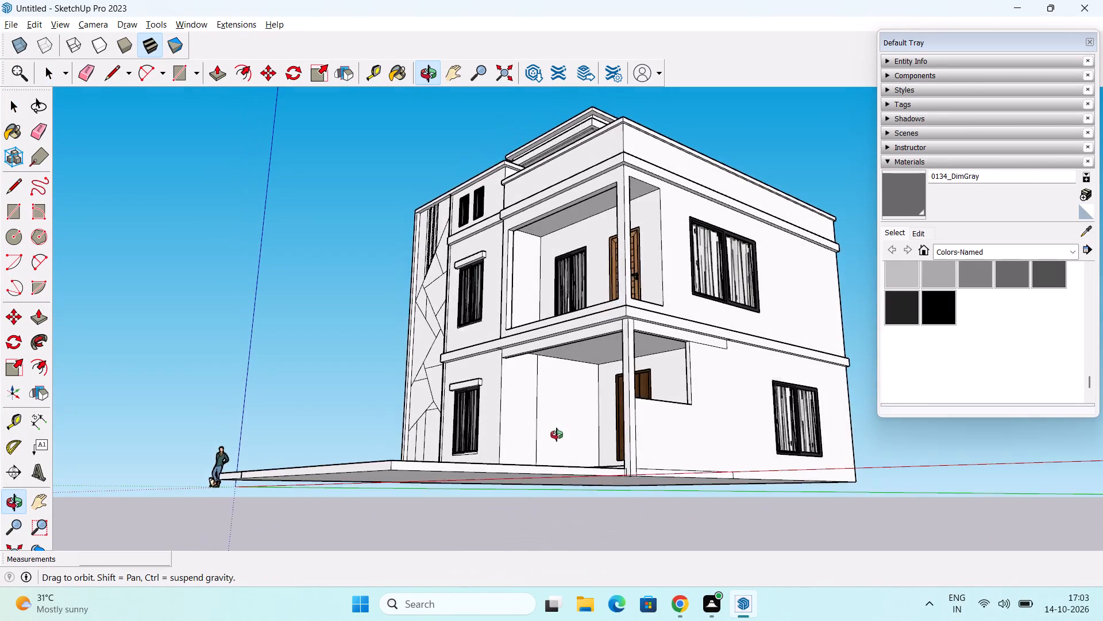
pyautogui.moveTo(557, 435); pyautogui.dragTo(531, 481, button='middle')
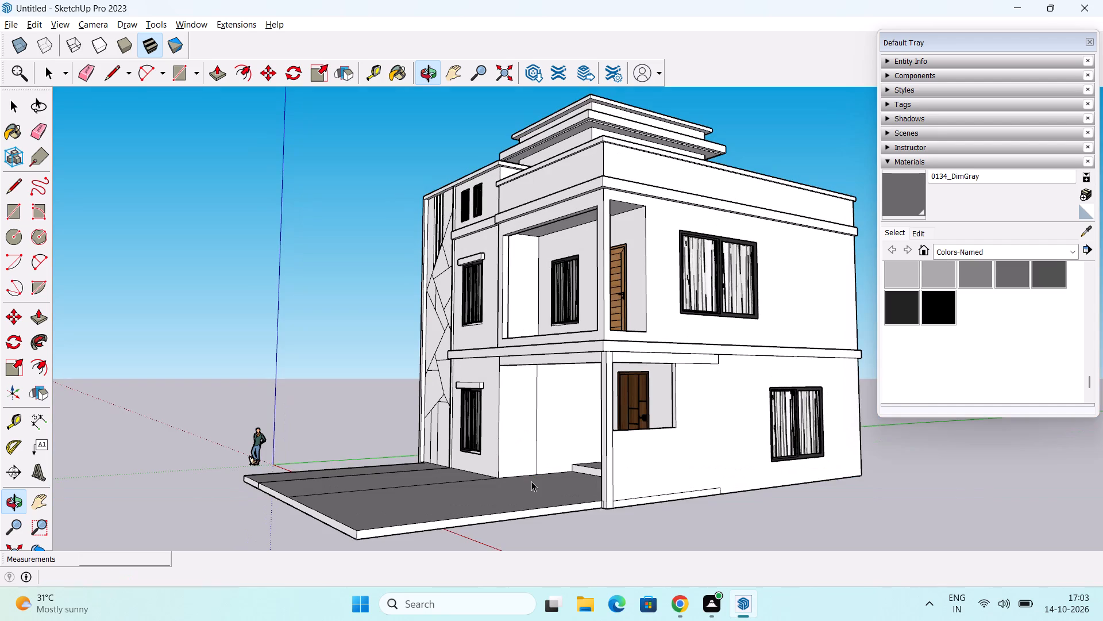
pyautogui.keyDown('shift'); pyautogui.moveTo(563, 530); pyautogui.dragTo(543, 482, button='middle'); pyautogui.keyUp('shift')
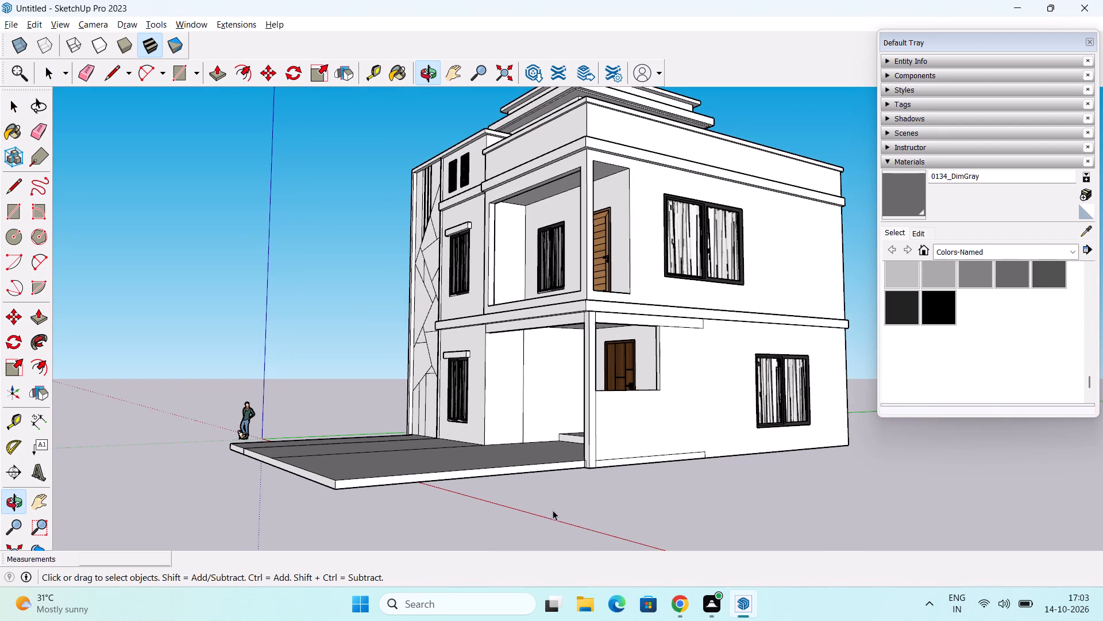
pyautogui.press('p')
pyautogui.click(439, 476)
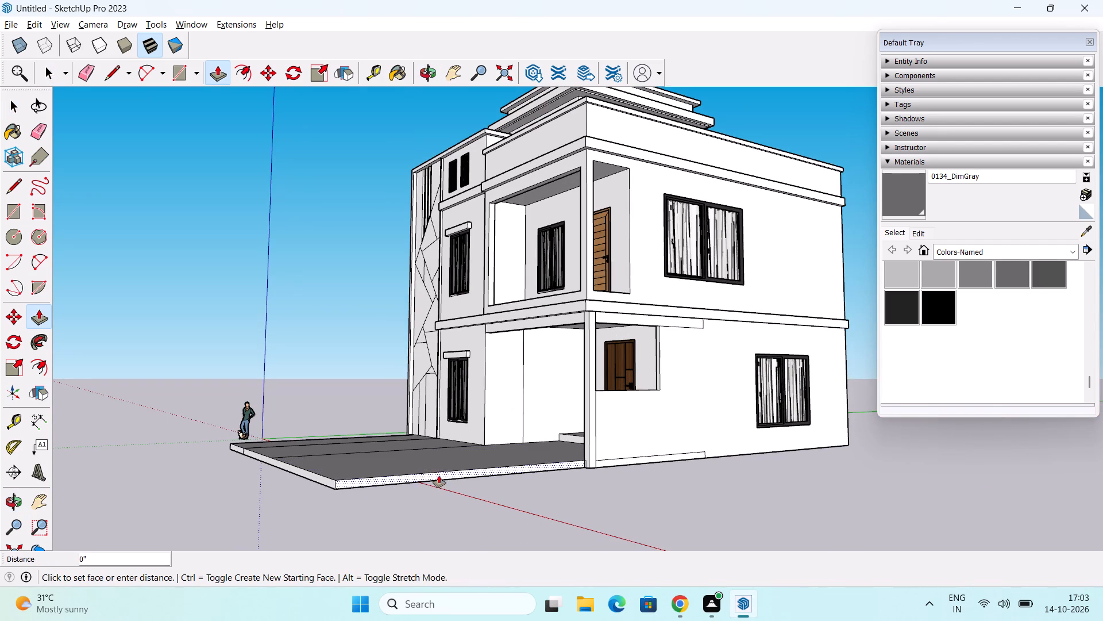
pyautogui.click(530, 538)
# Pull the rear-facing end of the new slab strip back about 49' 2" along the house's window-side wall.
pyautogui.moveTo(592, 507); pyautogui.dragTo(383, 521, button='middle')
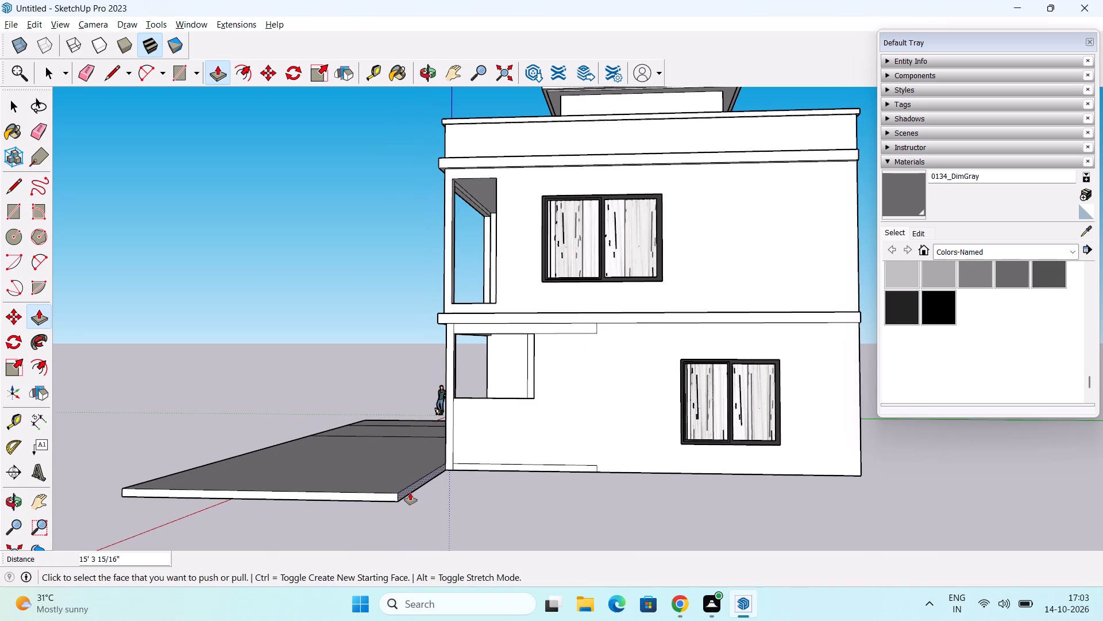
pyautogui.click(410, 493)
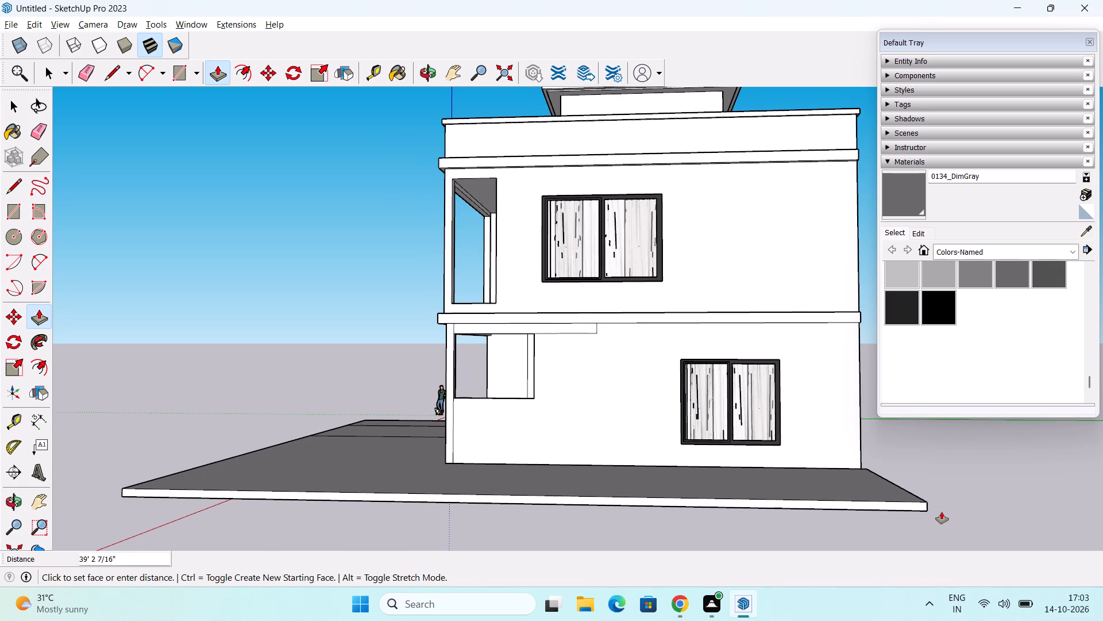
pyautogui.click(1027, 516)
pyautogui.scroll(-2, 562, 506)
pyautogui.moveTo(428, 508); pyautogui.dragTo(429, 508, button='middle')
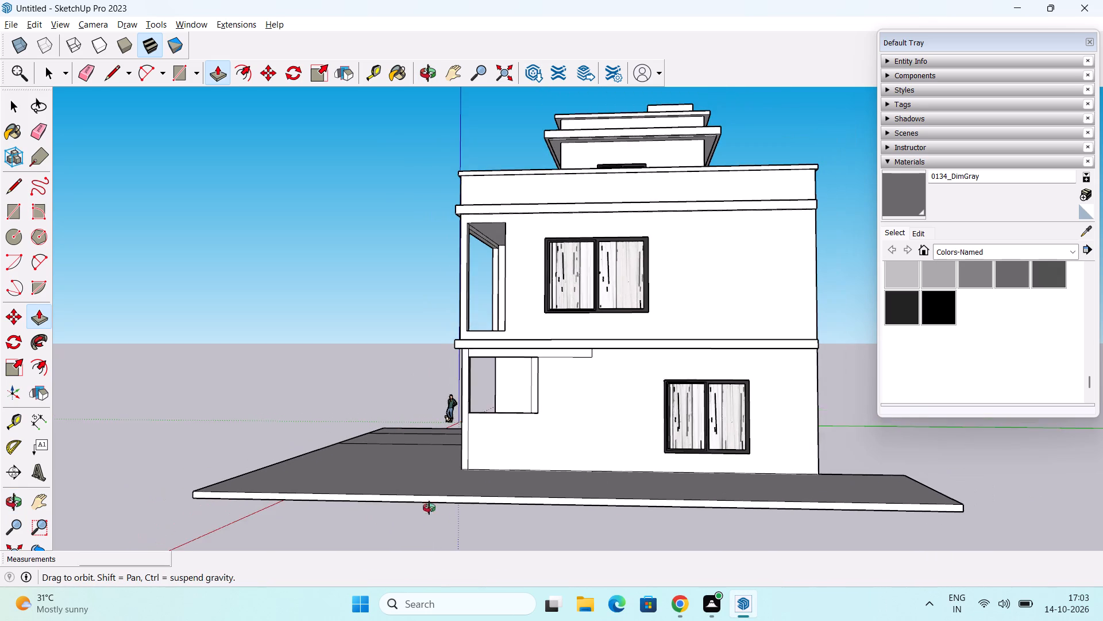
pyautogui.moveTo(429, 508); pyautogui.dragTo(795, 585, button='middle')
pyautogui.moveTo(603, 538); pyautogui.dragTo(608, 520, button='middle')
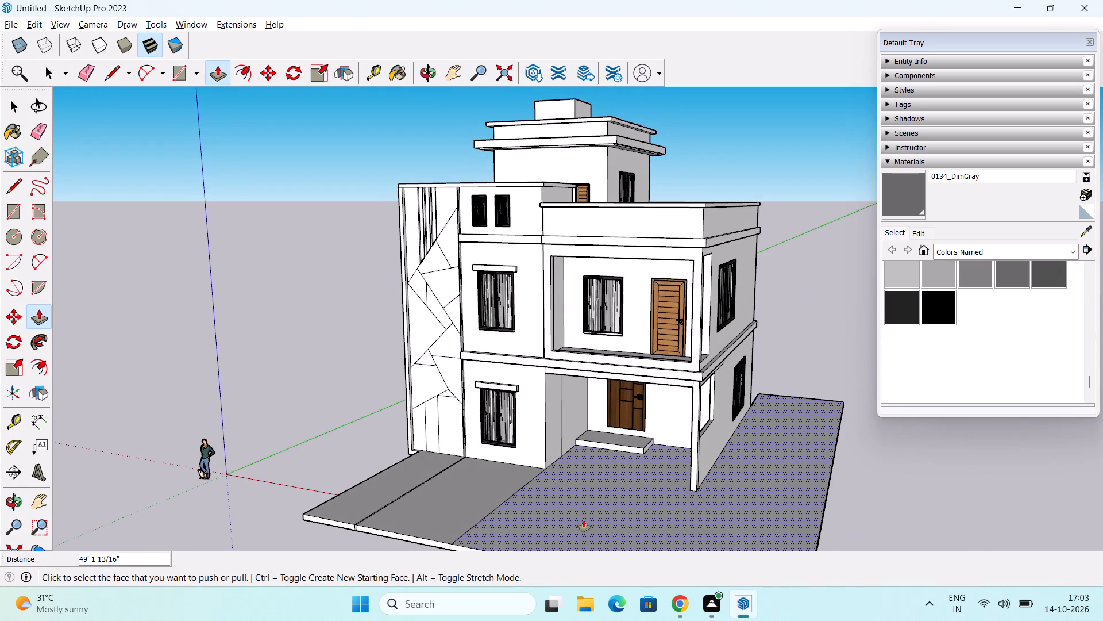
pyautogui.press('space')
# Erase the leftover dividing lines across the driveway slab's top and the short seam lines on its front edge.
pyautogui.scroll(2, 519, 521)
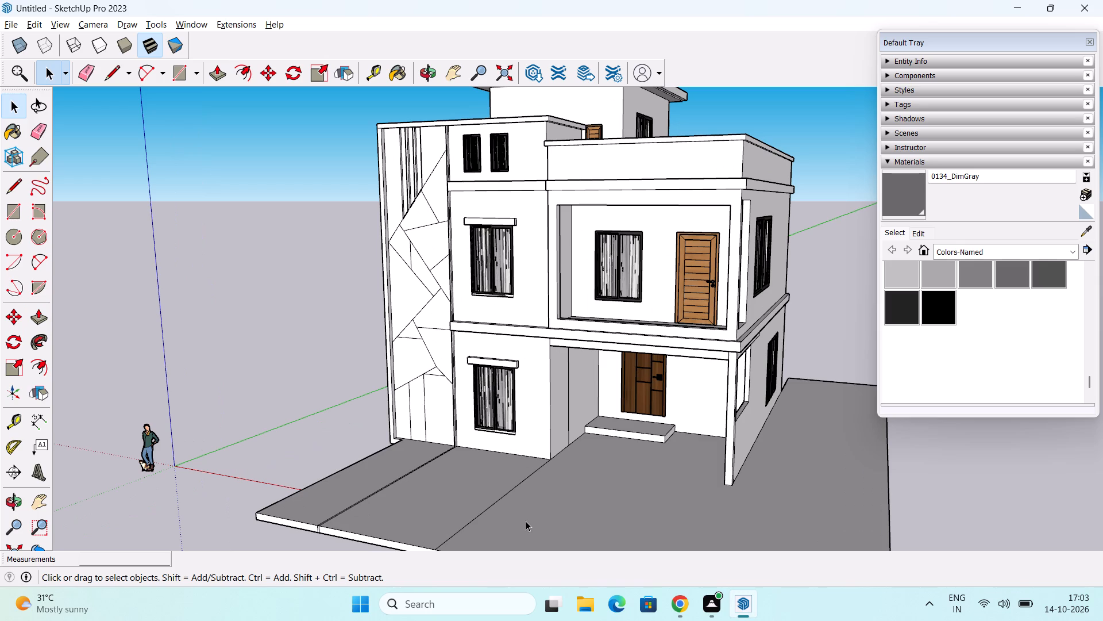
pyautogui.moveTo(470, 541); pyautogui.dragTo(484, 511, button='middle')
pyautogui.press('e')
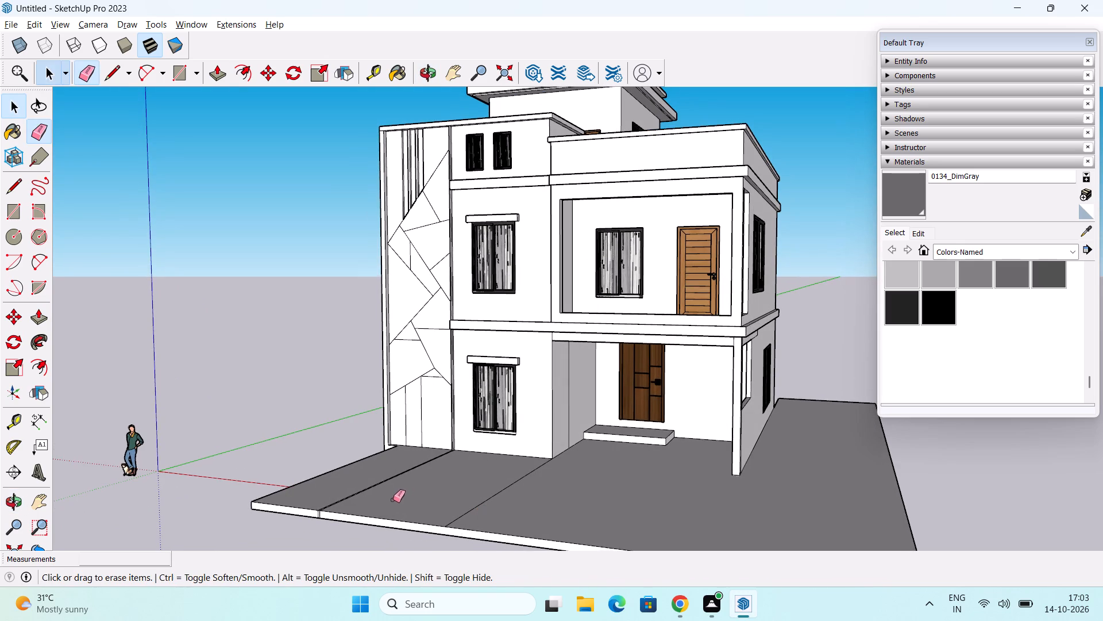
pyautogui.moveTo(374, 475); pyautogui.dragTo(414, 482)
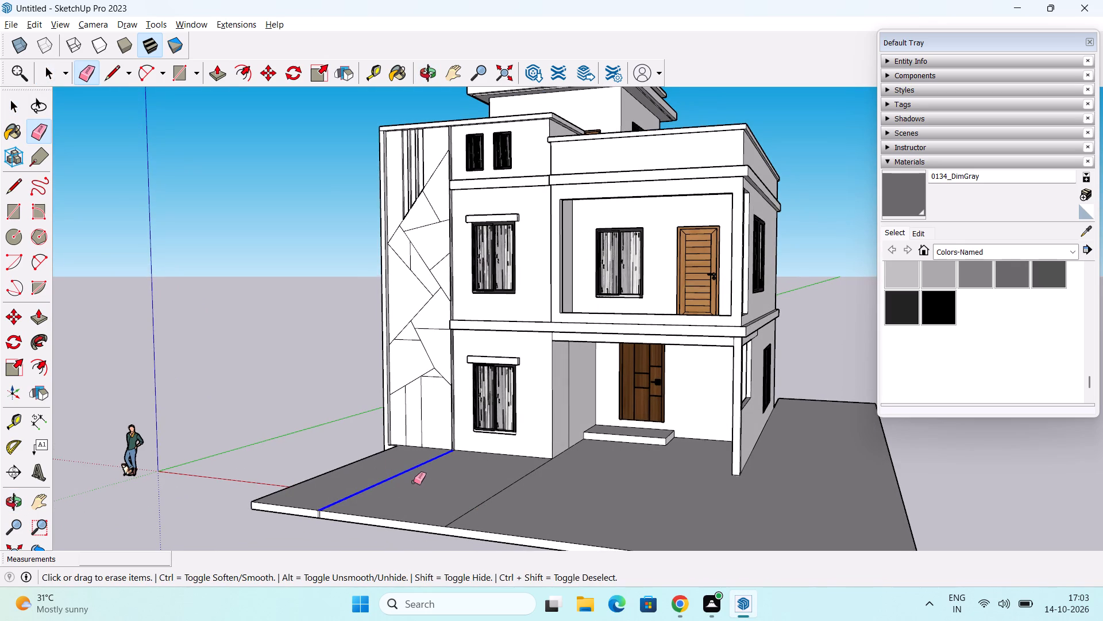
pyautogui.moveTo(414, 482); pyautogui.dragTo(515, 503)
pyautogui.moveTo(421, 520); pyautogui.dragTo(433, 470, button='middle')
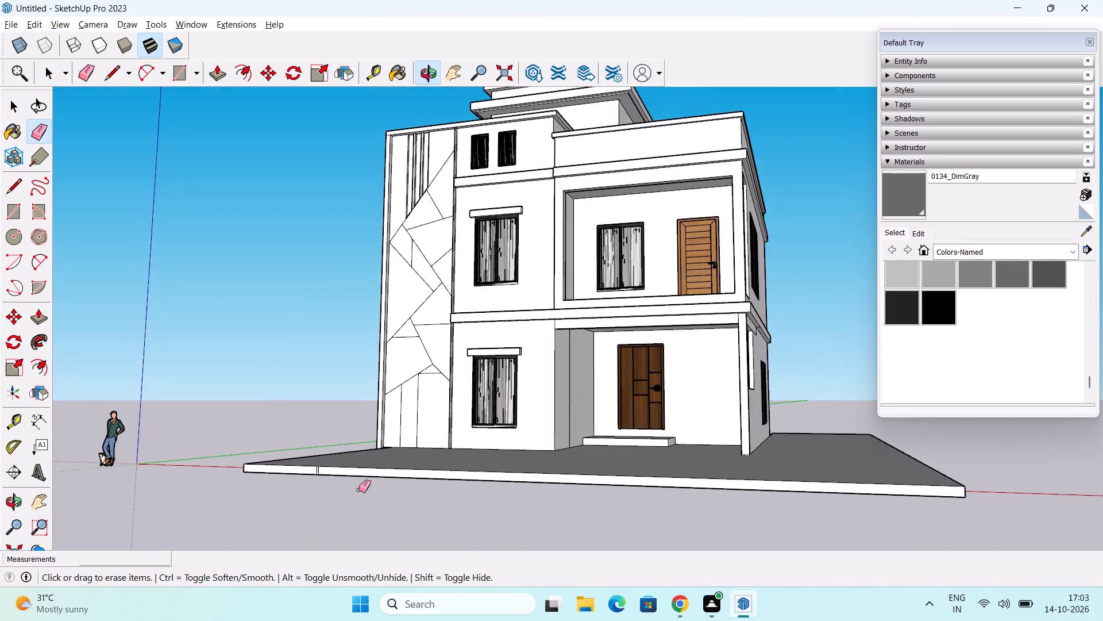
pyautogui.scroll(8, 340, 484)
pyautogui.moveTo(298, 466); pyautogui.dragTo(321, 467)
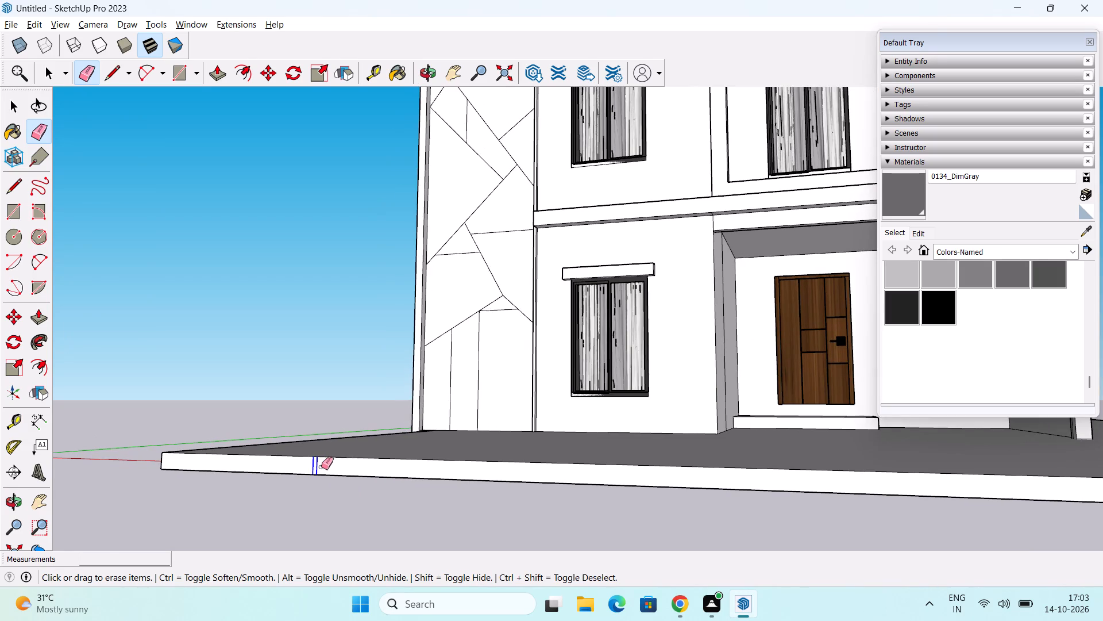
pyautogui.moveTo(321, 467); pyautogui.dragTo(326, 470)
pyautogui.scroll(-2, 329, 452)
# Pull the slab's side face near the patterned wall out 1' 9" to the house's outer wall, and a further 11' 5 1/2".
pyautogui.moveTo(337, 455); pyautogui.dragTo(403, 514, button='middle')
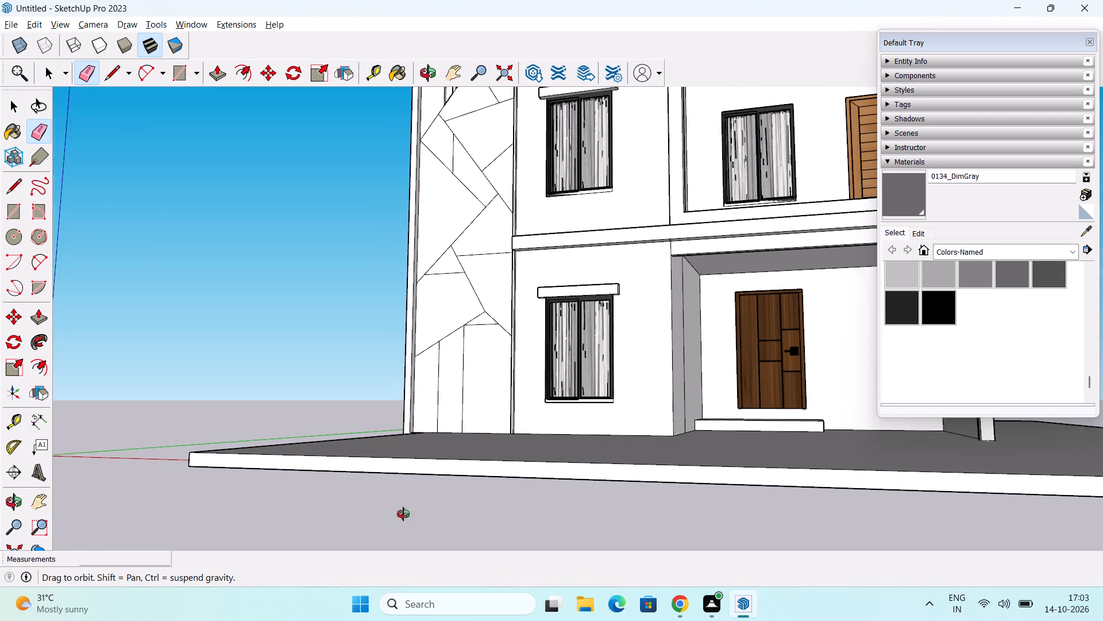
pyautogui.moveTo(403, 514); pyautogui.dragTo(446, 600, button='middle')
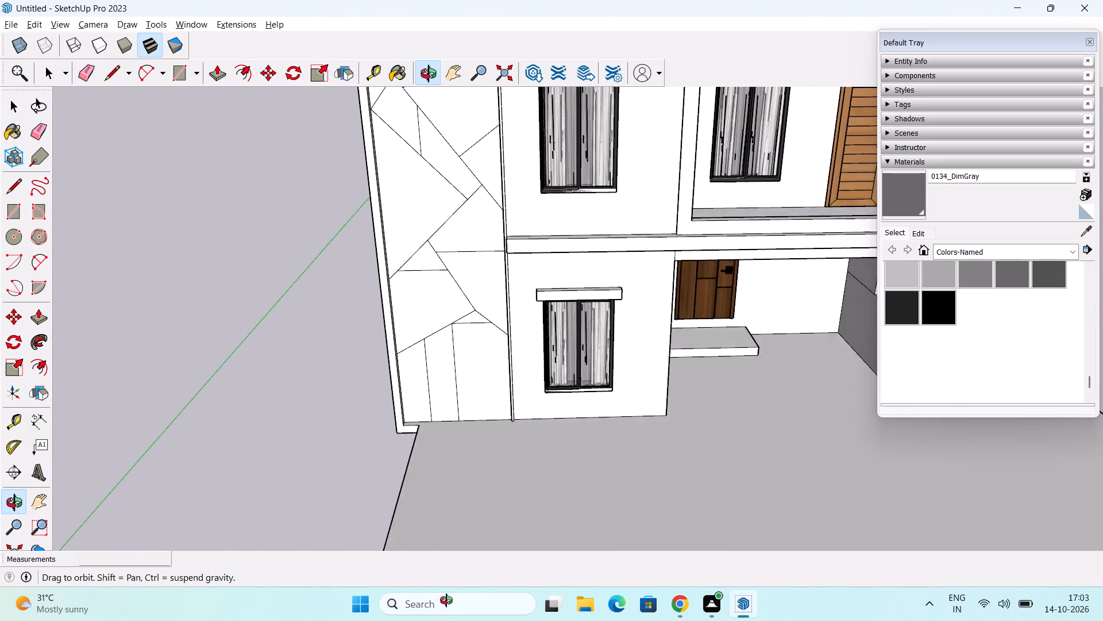
pyautogui.moveTo(446, 600); pyautogui.dragTo(560, 535, button='middle')
pyautogui.middleClick(434, 534)
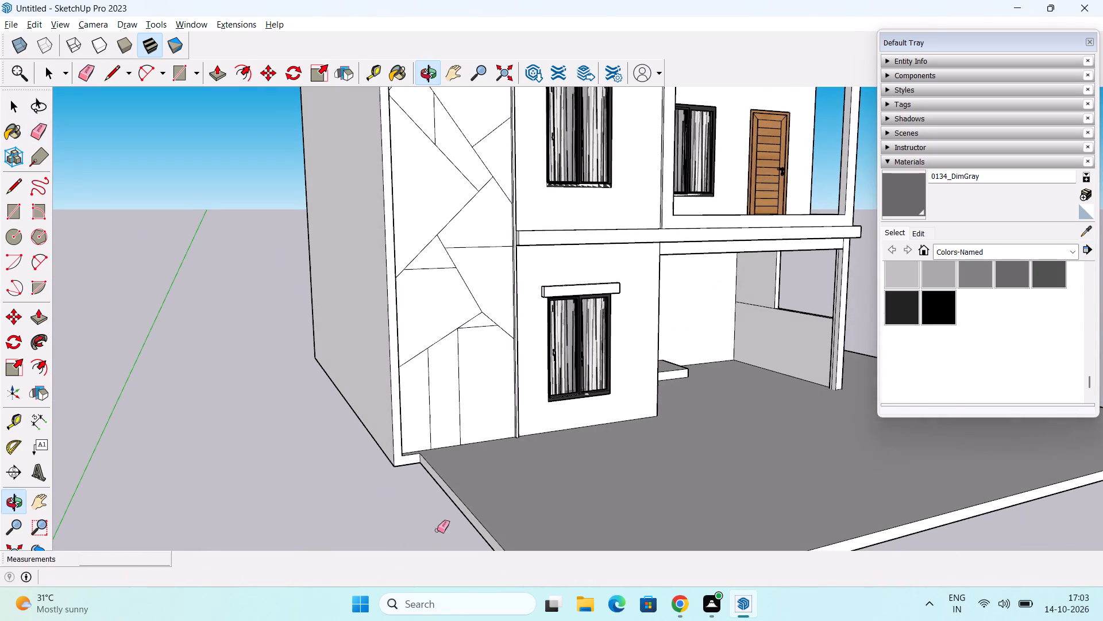
pyautogui.press('space')
pyautogui.press('p')
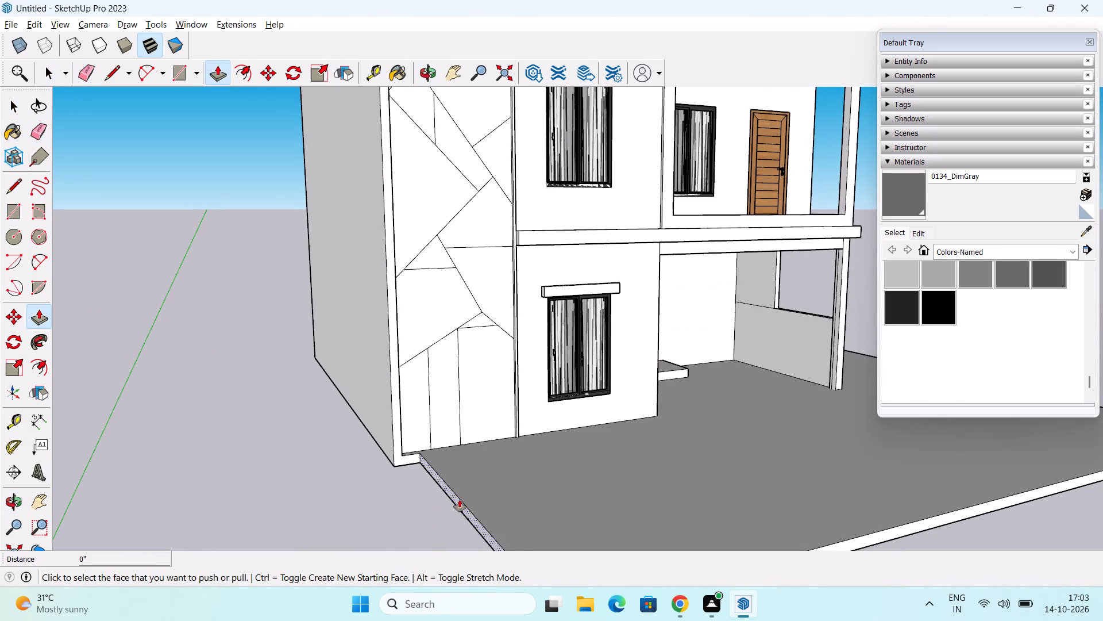
pyautogui.click(460, 500)
pyautogui.click(357, 524)
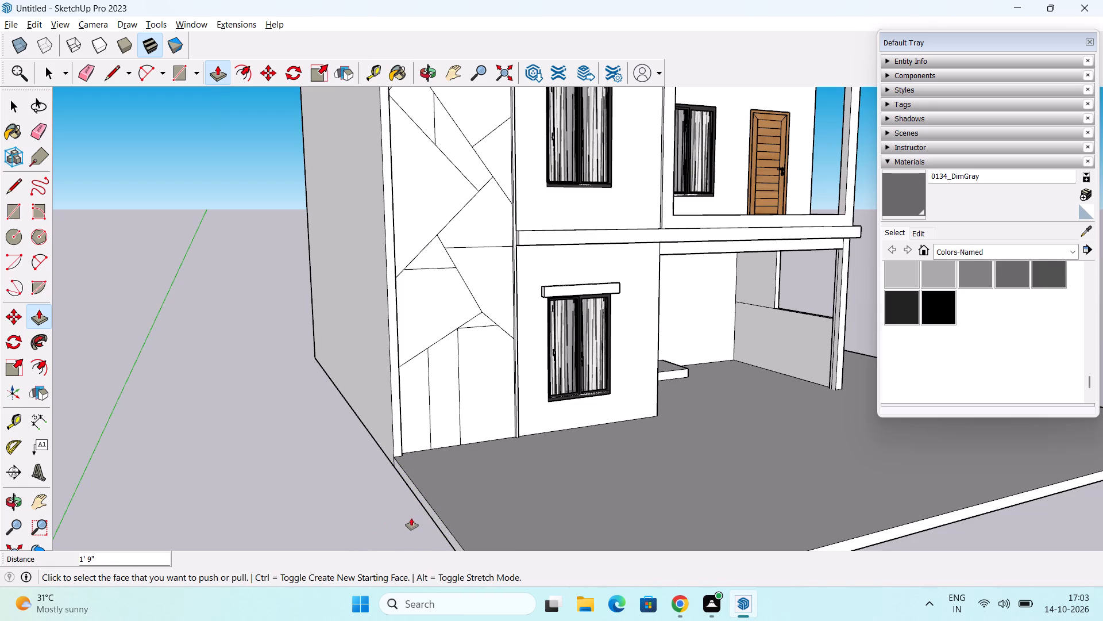
pyautogui.click(432, 514)
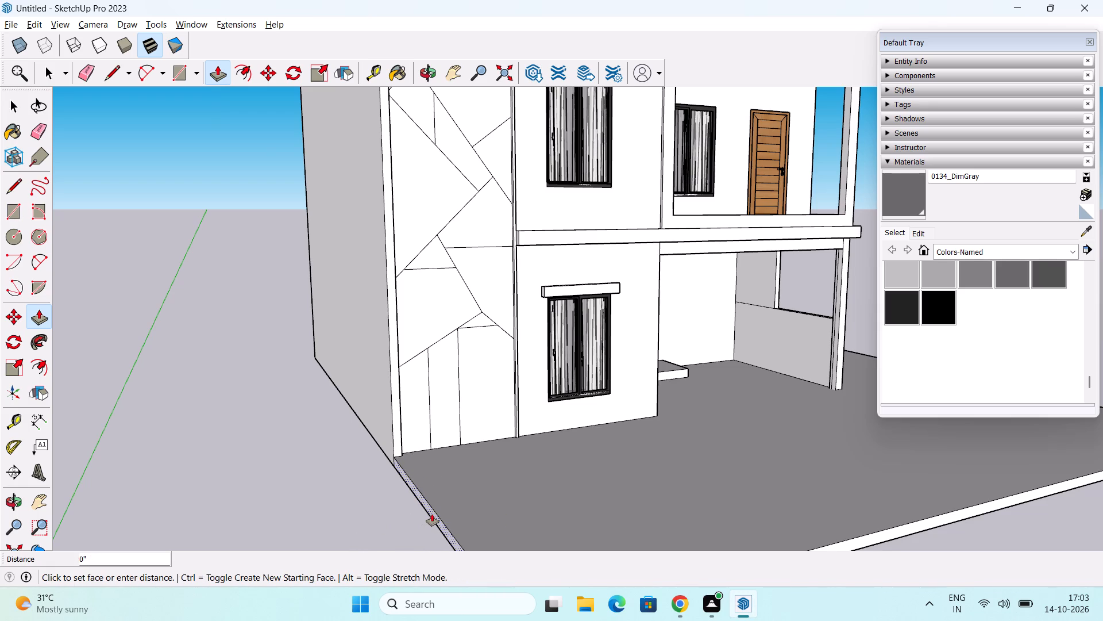
pyautogui.click(198, 532)
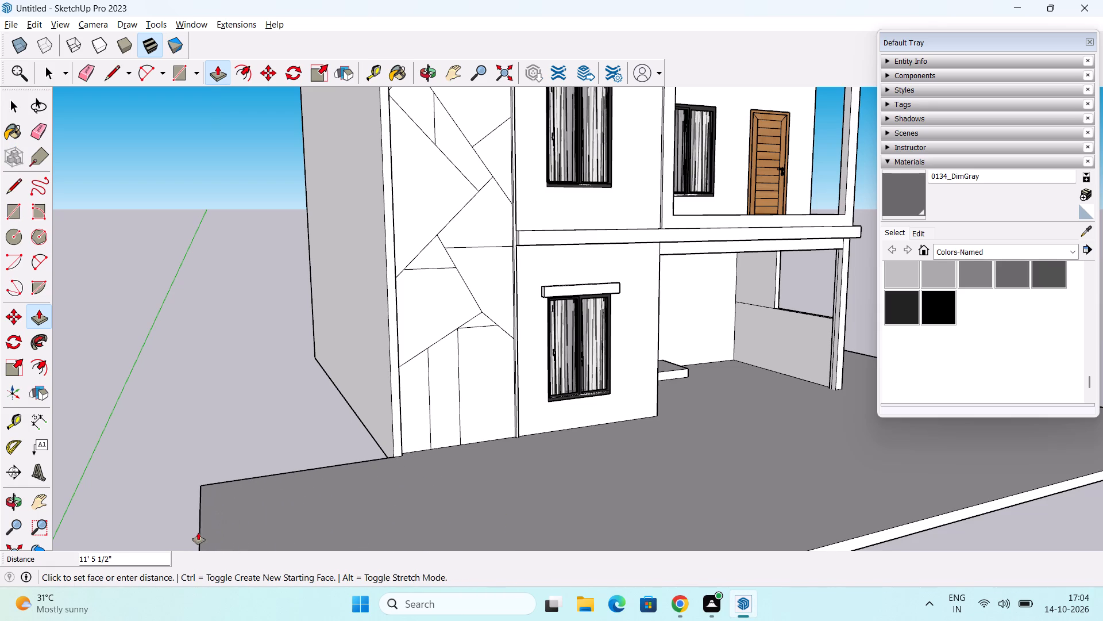
# Pull the rear-facing end of the new slab strip back 40' 6" along the blank side wall to its rear corner.
pyautogui.scroll(-2, 267, 455)
pyautogui.moveTo(278, 470); pyautogui.dragTo(553, 478, button='middle')
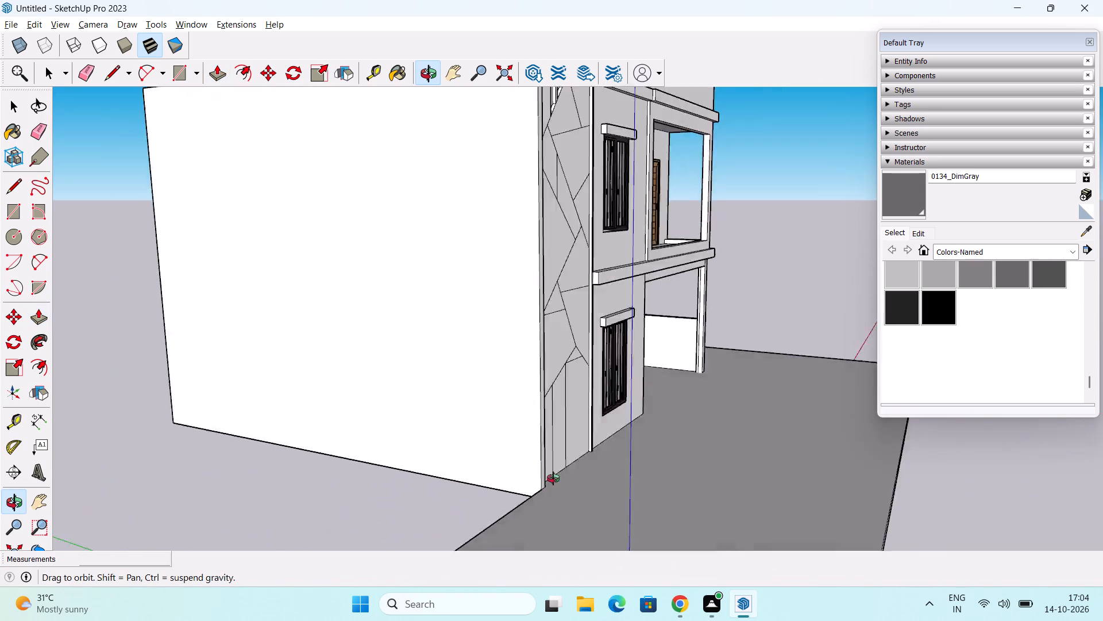
pyautogui.moveTo(553, 478); pyautogui.dragTo(669, 483, button='middle')
pyautogui.moveTo(645, 503); pyautogui.dragTo(558, 447, button='middle')
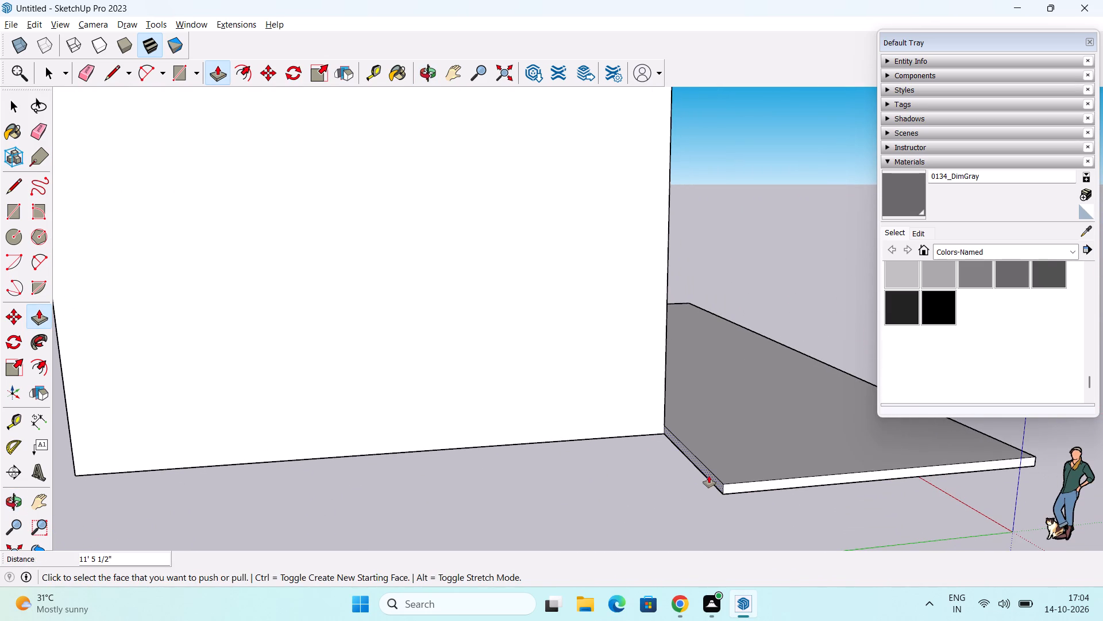
pyautogui.click(712, 475)
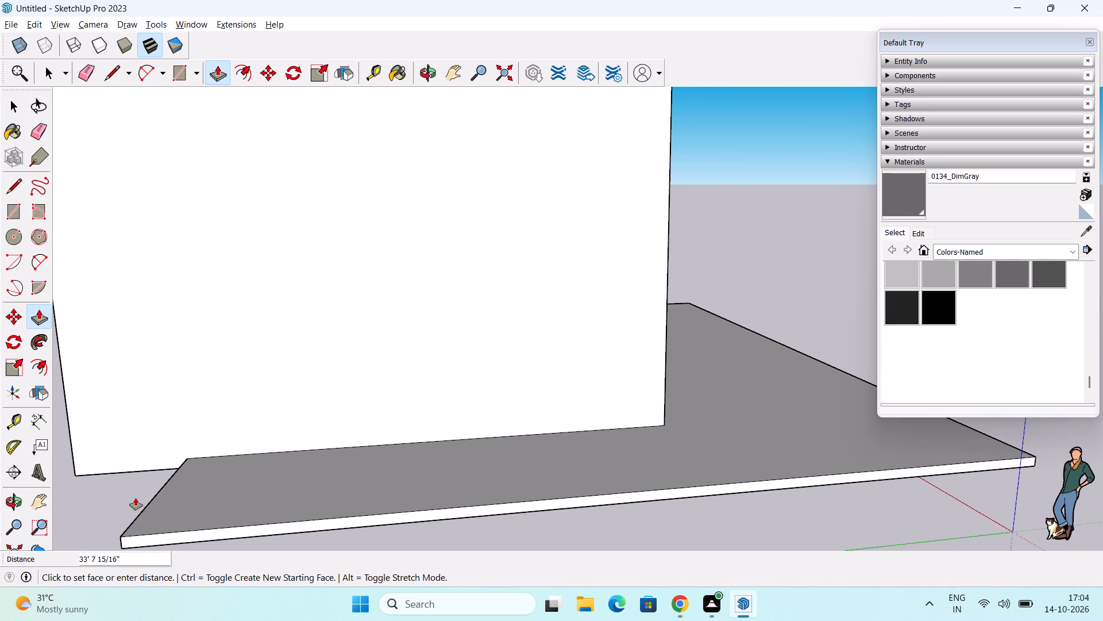
pyautogui.keyDown('shift'); pyautogui.moveTo(151, 481); pyautogui.dragTo(325, 424, button='middle'); pyautogui.keyUp('shift')
pyautogui.click(151, 448)
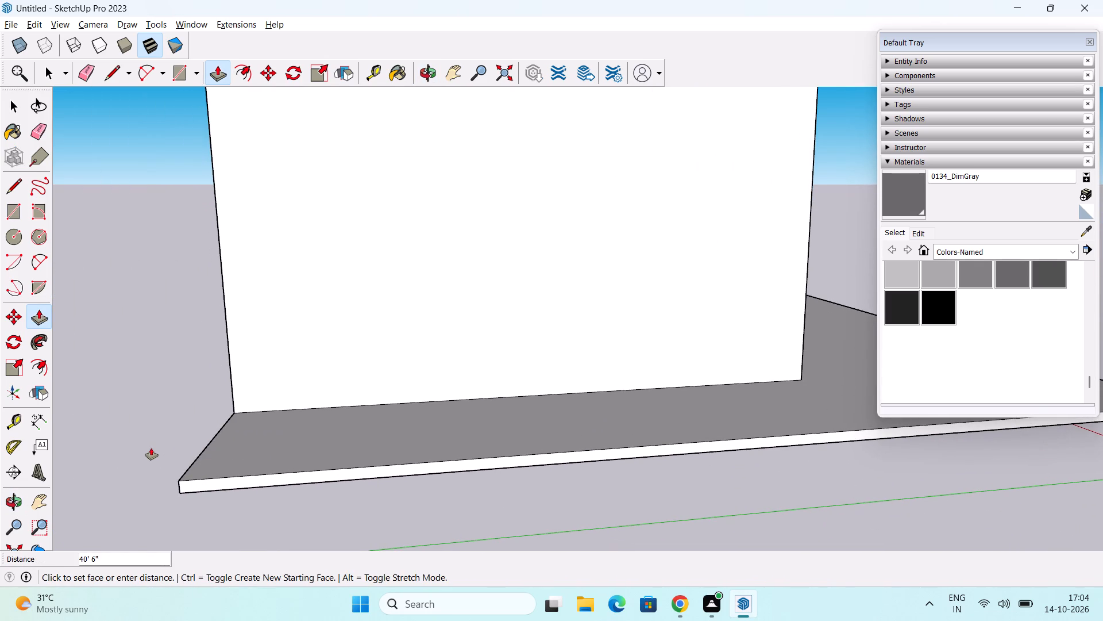
# Examine the extended ground slab around the blank side wall and the front of the house.
pyautogui.scroll(-2, 280, 421)
pyautogui.moveTo(389, 440); pyautogui.dragTo(234, 490, button='middle')
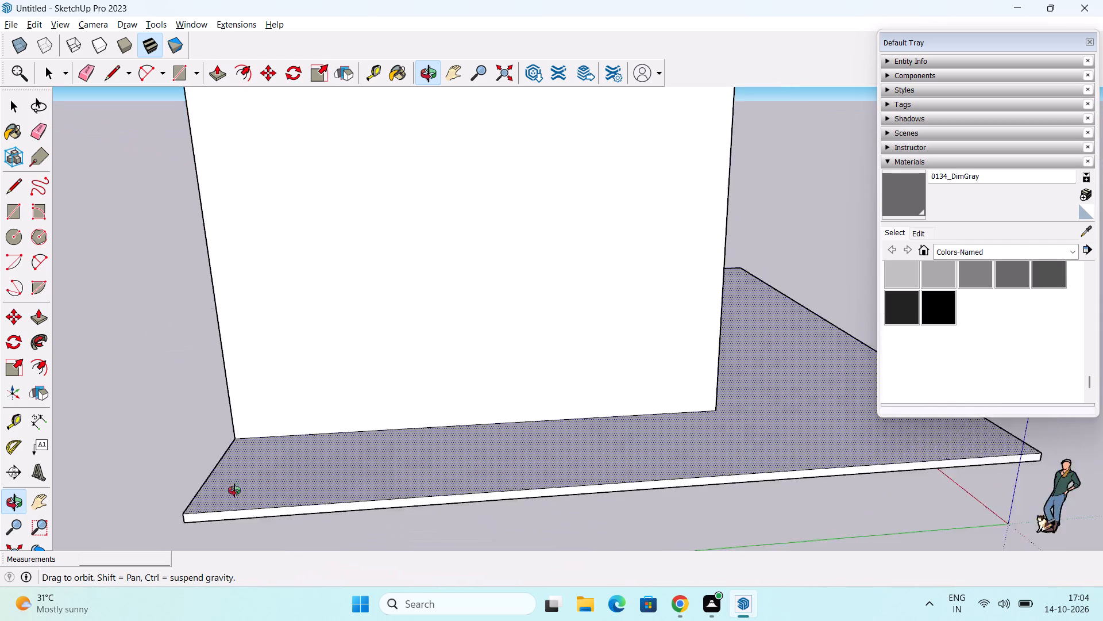
pyautogui.moveTo(234, 490); pyautogui.dragTo(217, 493, button='middle')
pyautogui.scroll(-2, 374, 461)
pyautogui.moveTo(395, 469); pyautogui.dragTo(235, 451, button='middle')
pyautogui.moveTo(362, 449); pyautogui.dragTo(244, 440, button='middle')
pyautogui.moveTo(404, 440); pyautogui.dragTo(257, 446, button='middle')
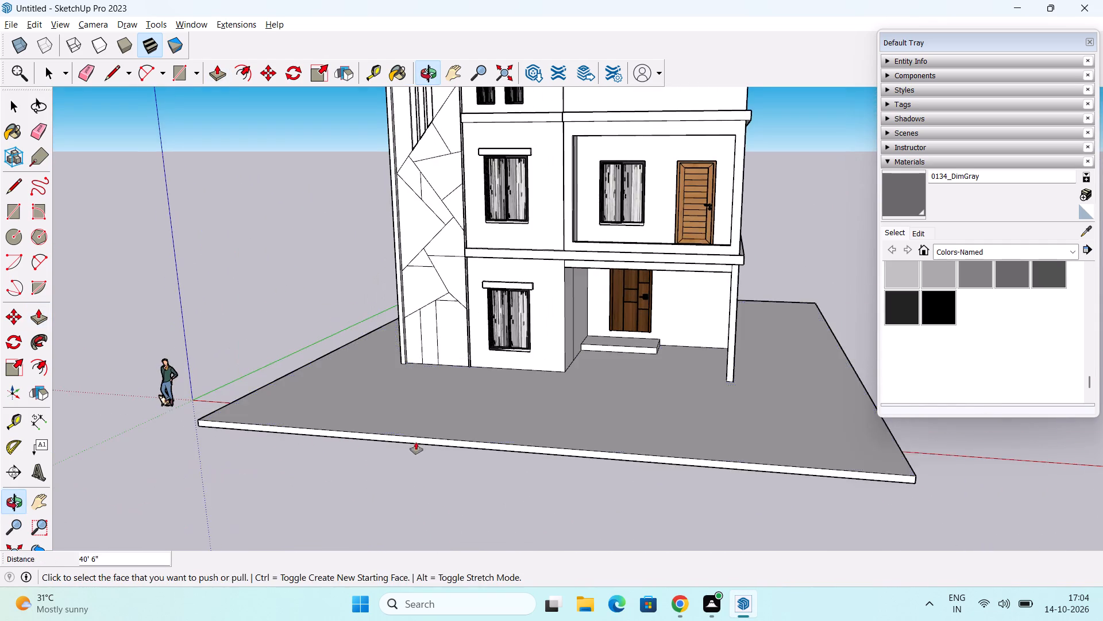
pyautogui.moveTo(404, 447); pyautogui.dragTo(335, 469, button='middle')
pyautogui.press('space')
pyautogui.scroll(2, 267, 351)
pyautogui.keyDown('shift'); pyautogui.moveTo(306, 396); pyautogui.dragTo(227, 413, button='middle'); pyautogui.keyUp('shift')
pyautogui.scroll(2, 277, 427)
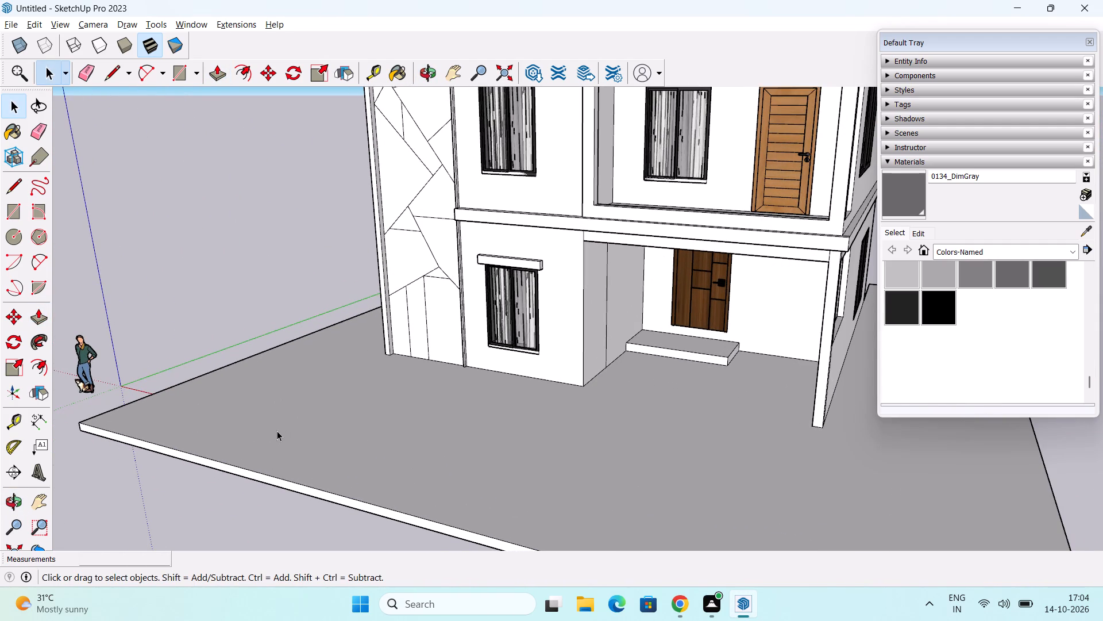
pyautogui.moveTo(277, 433); pyautogui.dragTo(286, 435, button='middle')
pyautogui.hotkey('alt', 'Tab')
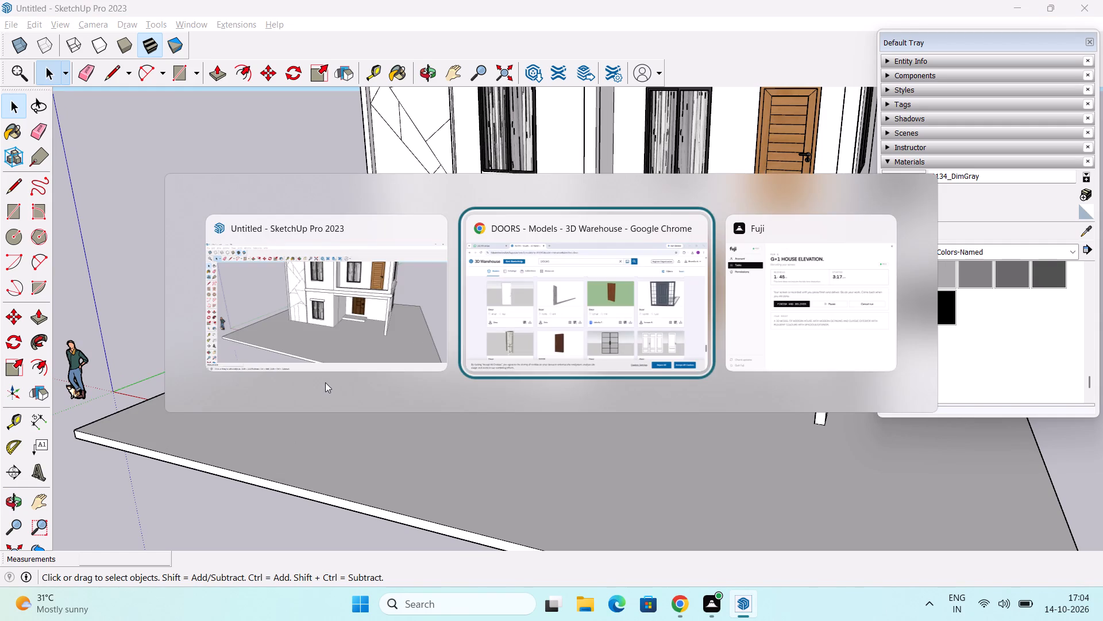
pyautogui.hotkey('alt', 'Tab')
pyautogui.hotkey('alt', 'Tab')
# Draw a rectangle about 18' 5" by 5' 11" on the ground slab, starting at the patterned wall's outer front corner.
pyautogui.moveTo(332, 381); pyautogui.dragTo(370, 411, button='middle')
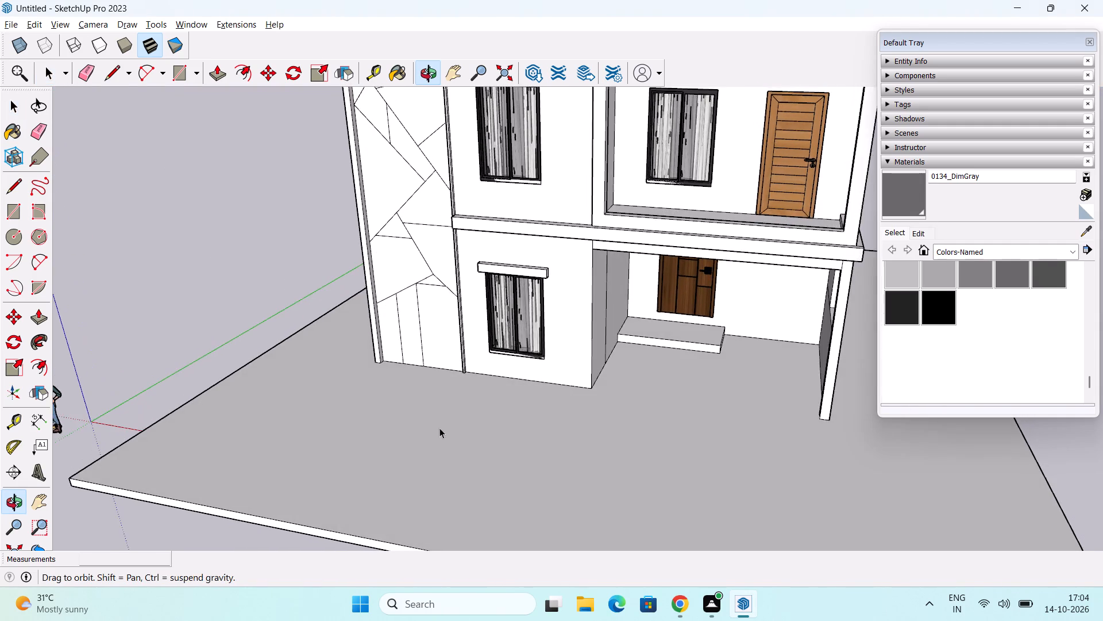
pyautogui.keyDown('shift'); pyautogui.moveTo(496, 443); pyautogui.dragTo(387, 405, button='middle'); pyautogui.keyUp('shift')
pyautogui.moveTo(253, 365); pyautogui.dragTo(274, 386, button='middle')
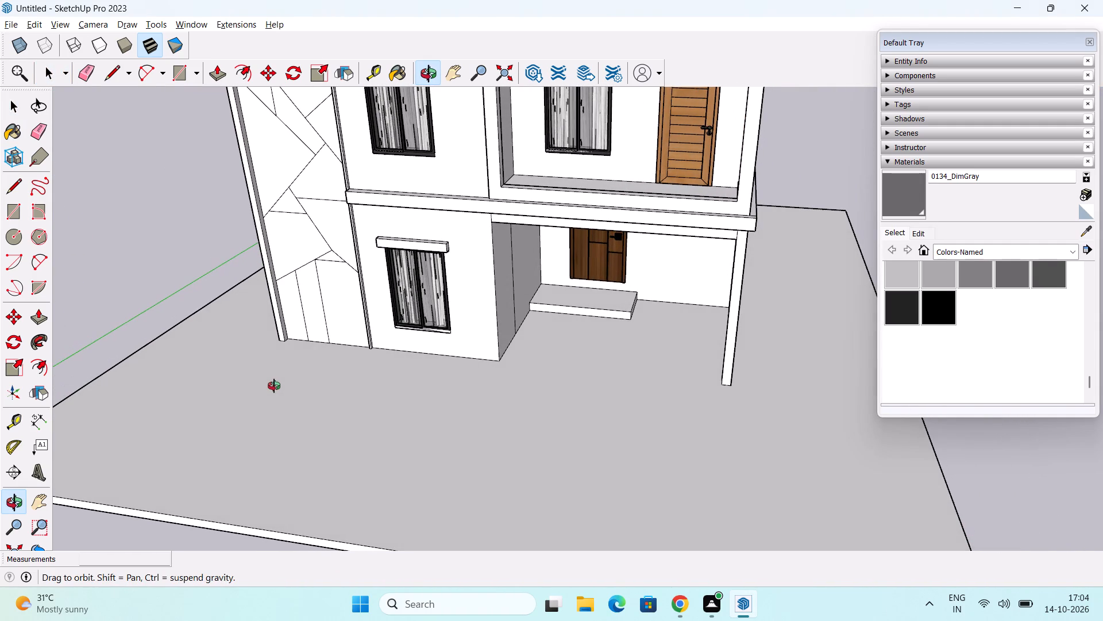
pyautogui.moveTo(274, 386); pyautogui.dragTo(278, 399, button='middle')
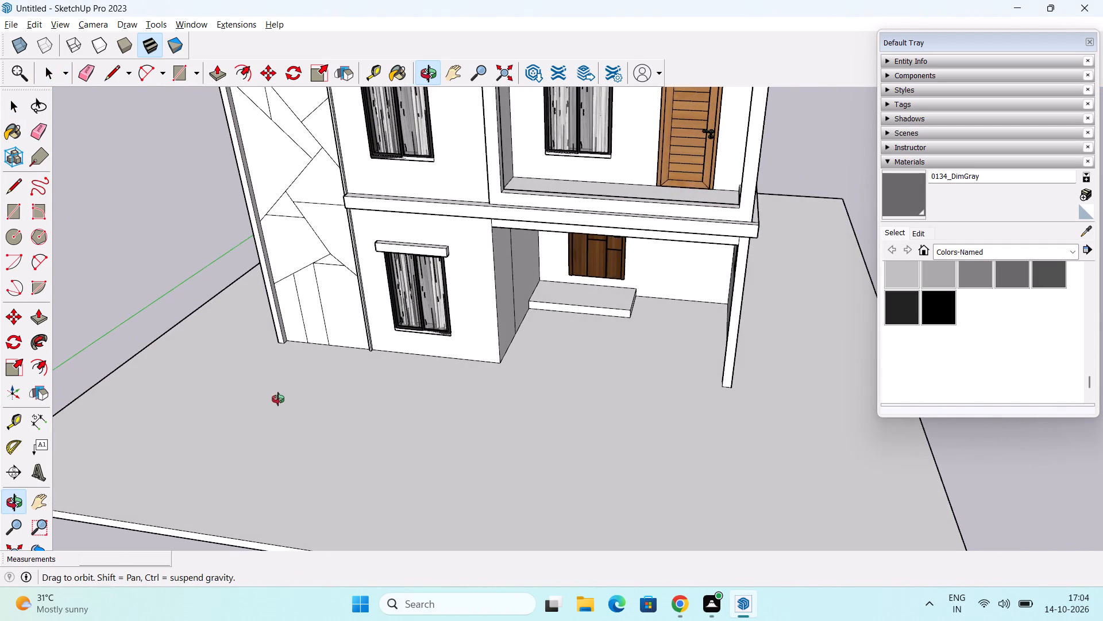
pyautogui.moveTo(278, 399); pyautogui.dragTo(278, 405, button='middle')
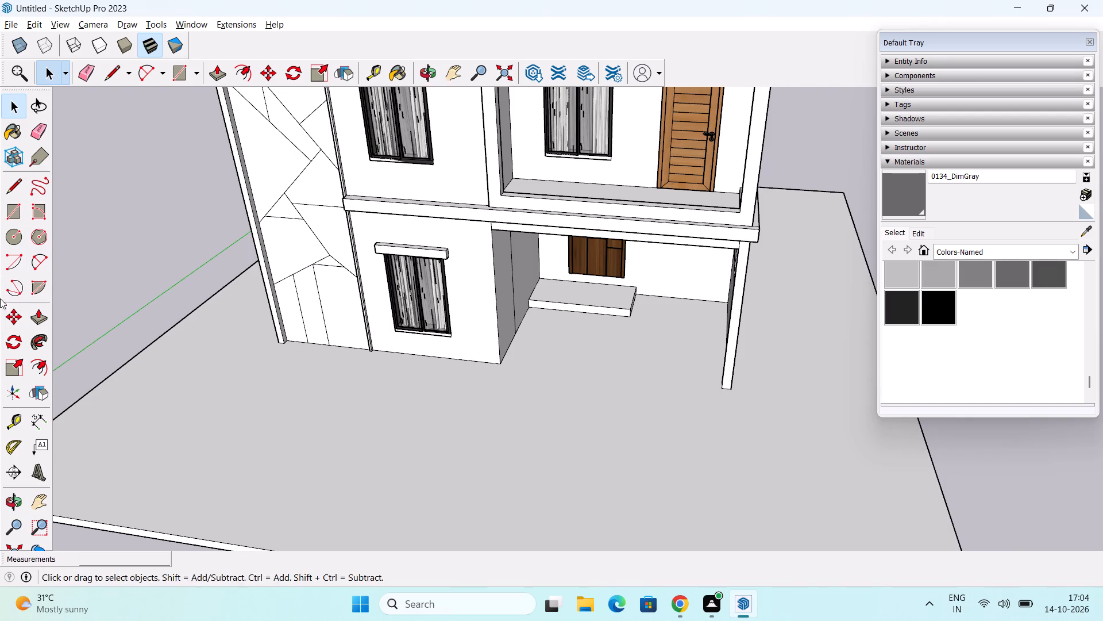
pyautogui.click(10, 213)
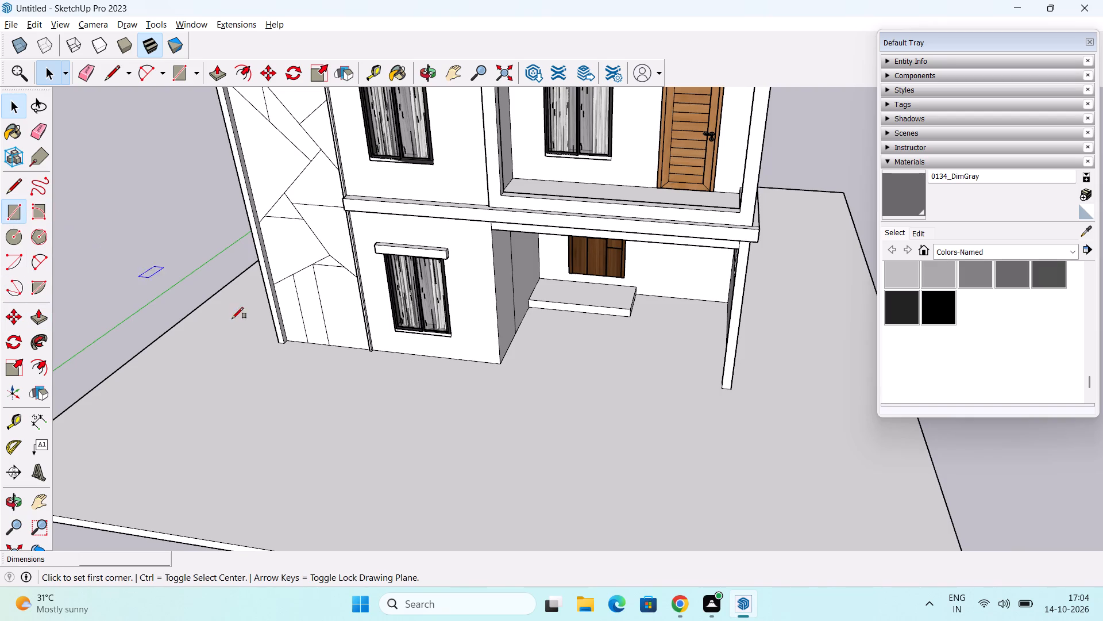
pyautogui.moveTo(273, 357); pyautogui.dragTo(298, 359, button='middle')
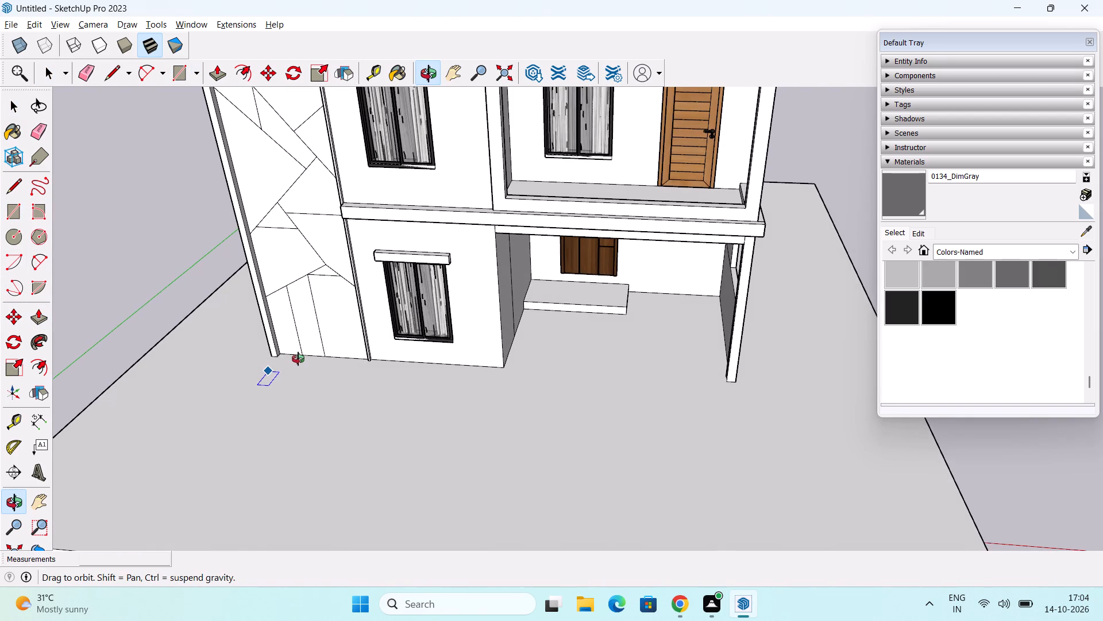
pyautogui.moveTo(298, 359); pyautogui.dragTo(308, 363, button='middle')
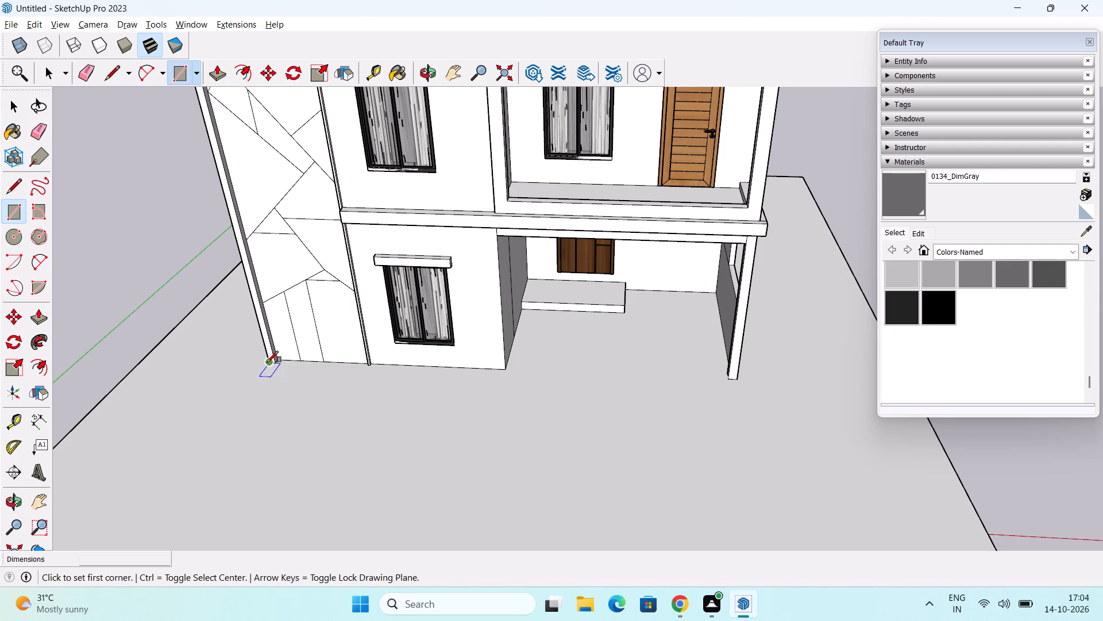
pyautogui.click(266, 365)
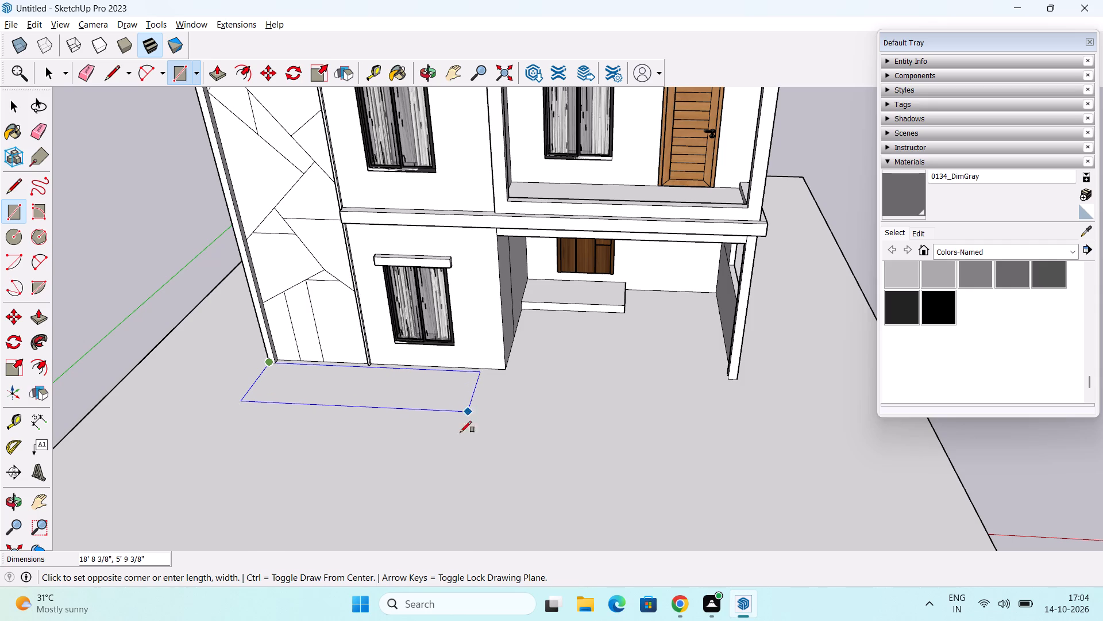
pyautogui.press('Escape')
pyautogui.scroll(2, 296, 352)
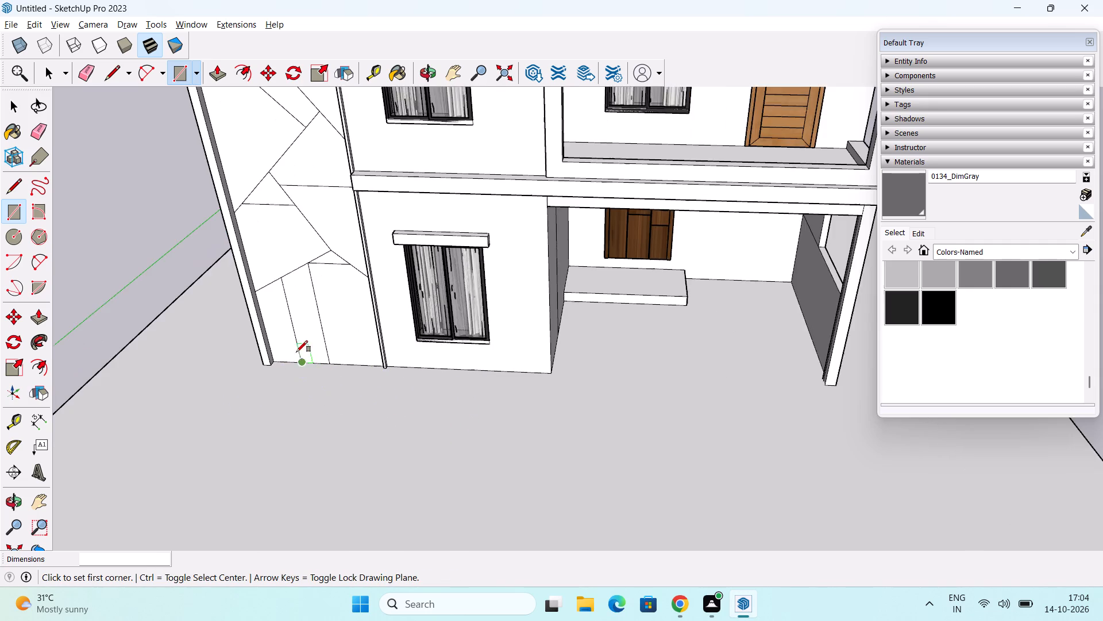
pyautogui.scroll(2, 286, 363)
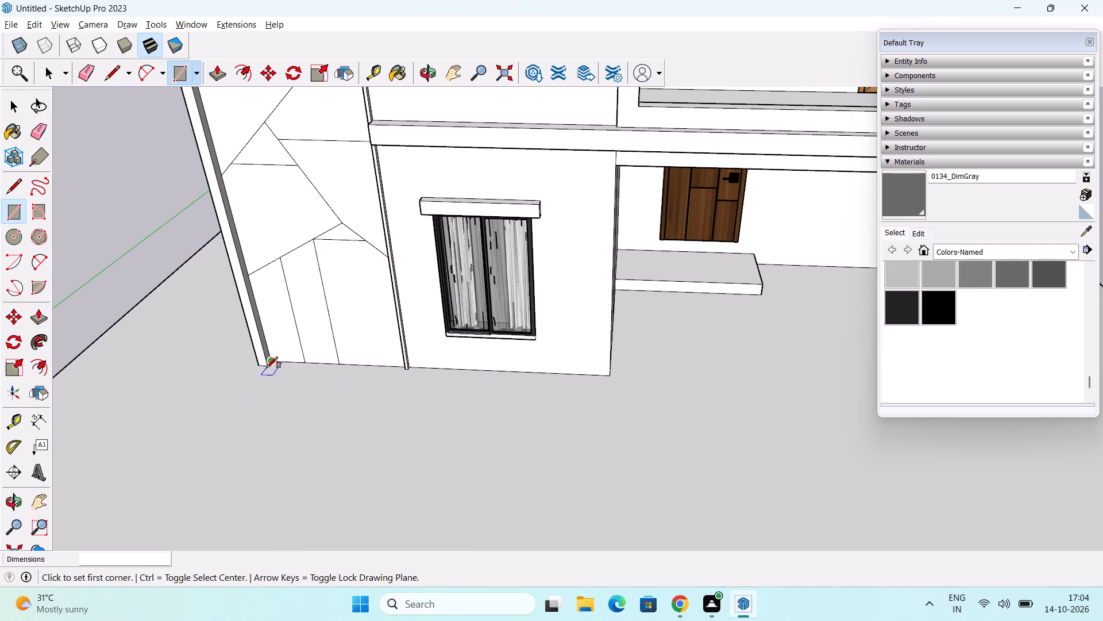
pyautogui.click(256, 368)
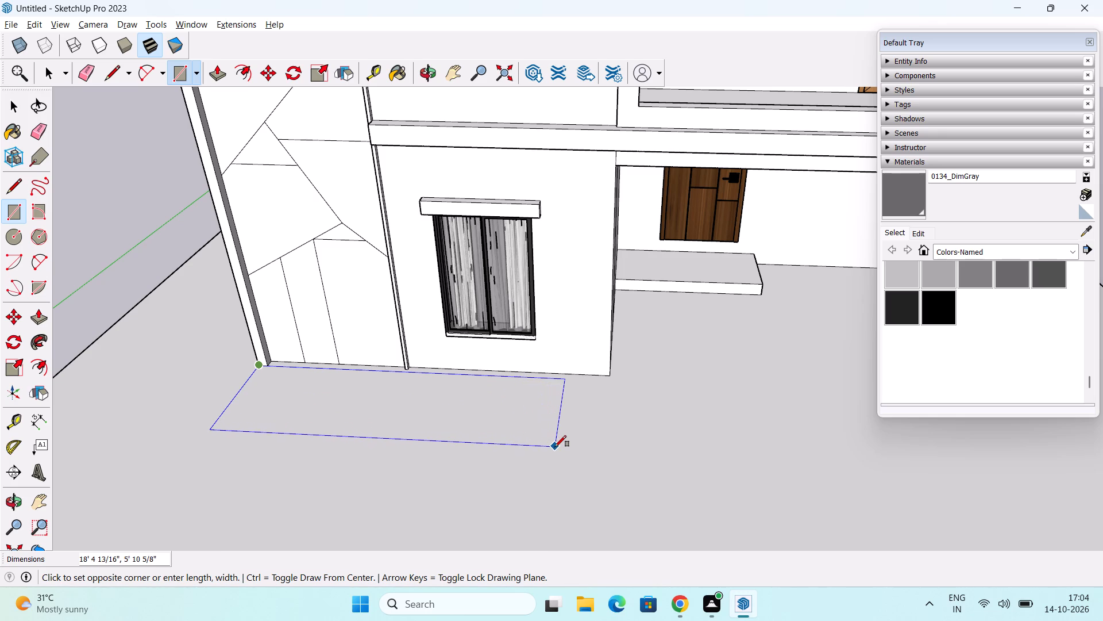
pyautogui.click(555, 447)
# Pull the rectangle in front of the patterned wall up 2' into a planter block.
pyautogui.moveTo(366, 467); pyautogui.dragTo(367, 482, button='middle')
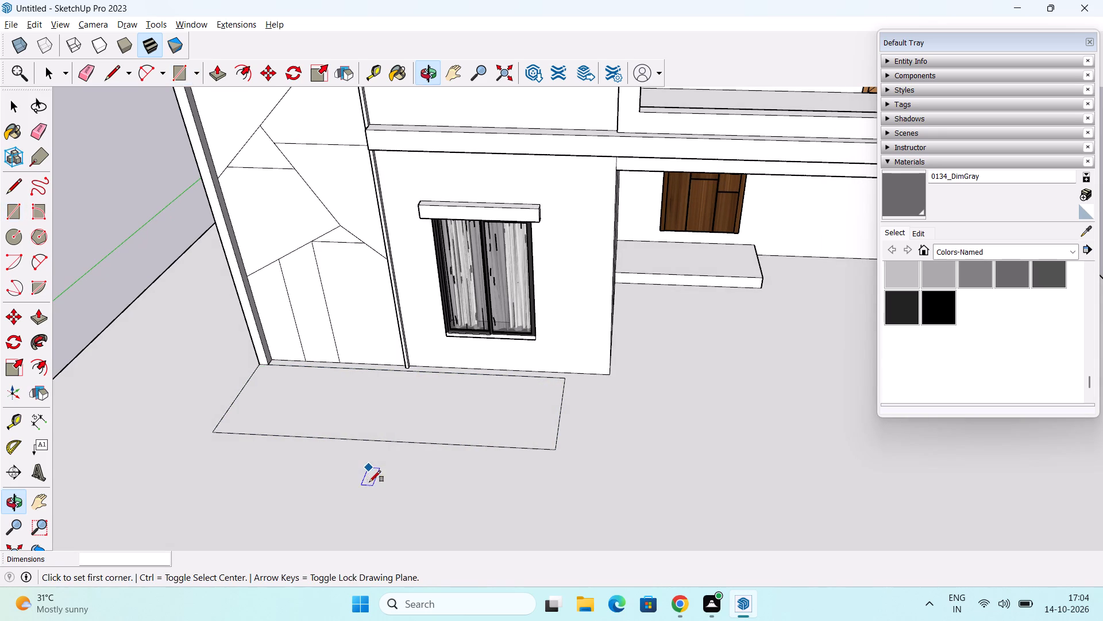
pyautogui.press('space')
pyautogui.moveTo(378, 481); pyautogui.dragTo(388, 452, button='middle')
pyautogui.press('p')
pyautogui.click(423, 407)
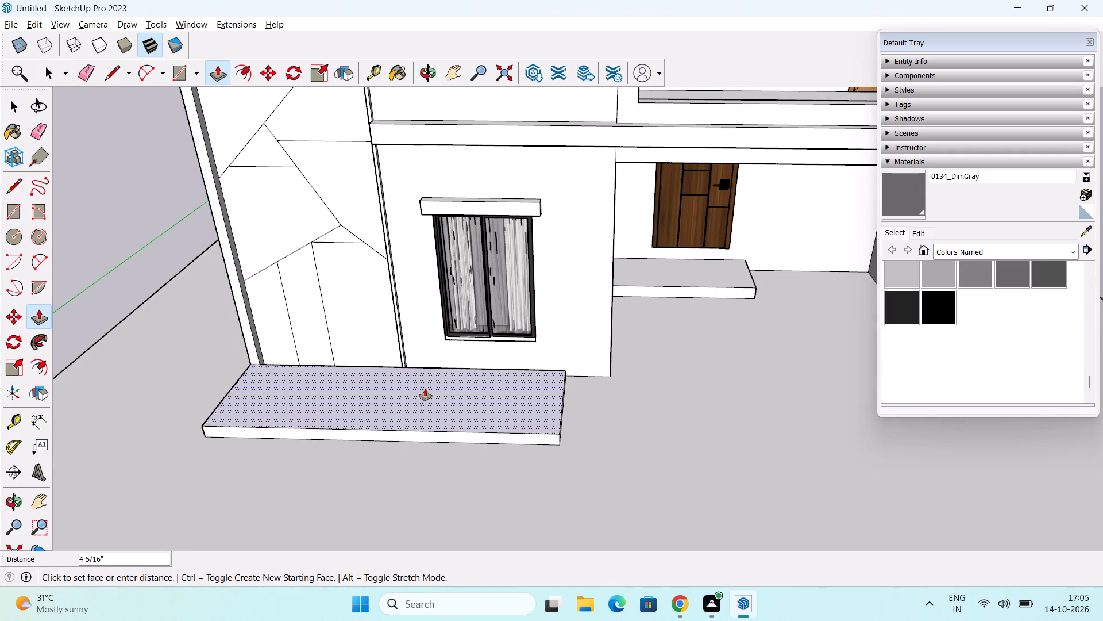
pyautogui.write("2'")
pyautogui.press('Return')
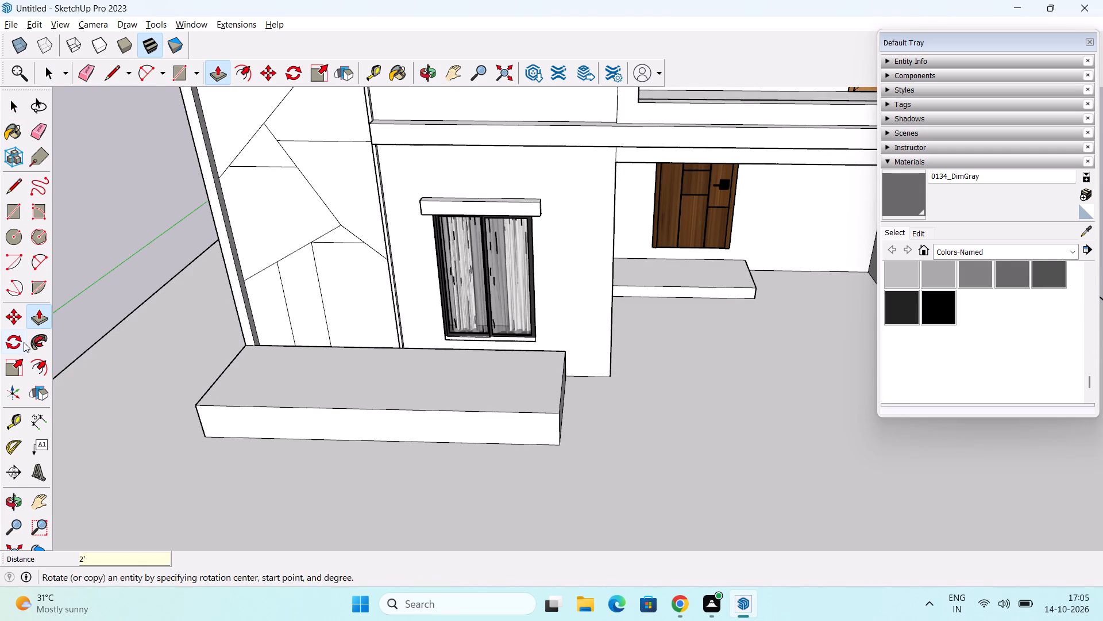
# Offset the planter block's top outline inward about 8 1/2".
pyautogui.click(42, 369)
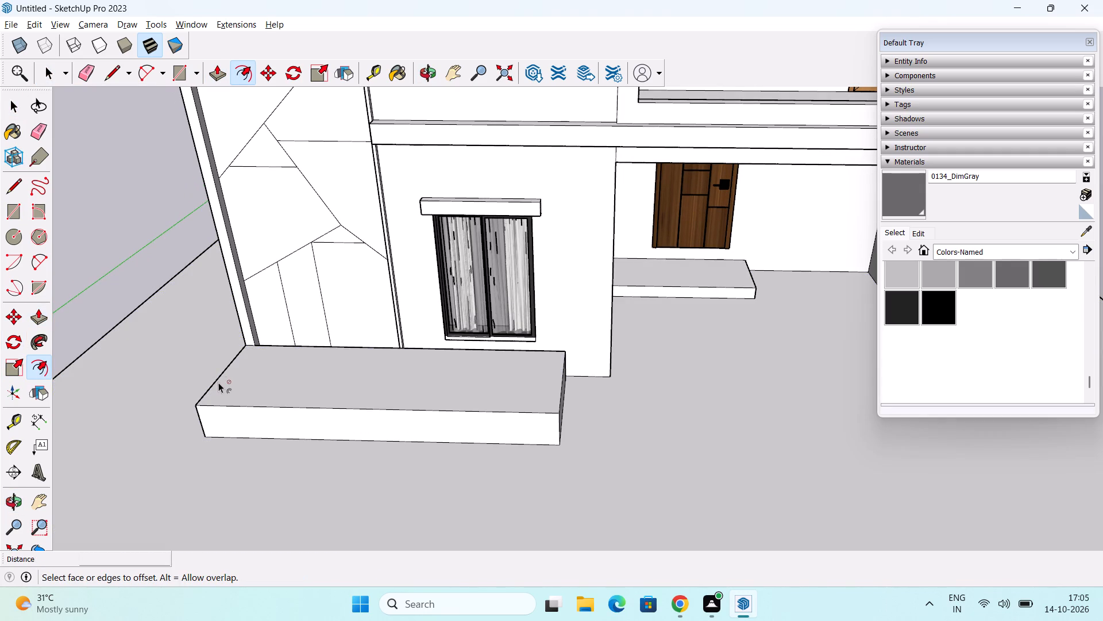
pyautogui.moveTo(226, 382); pyautogui.dragTo(232, 382)
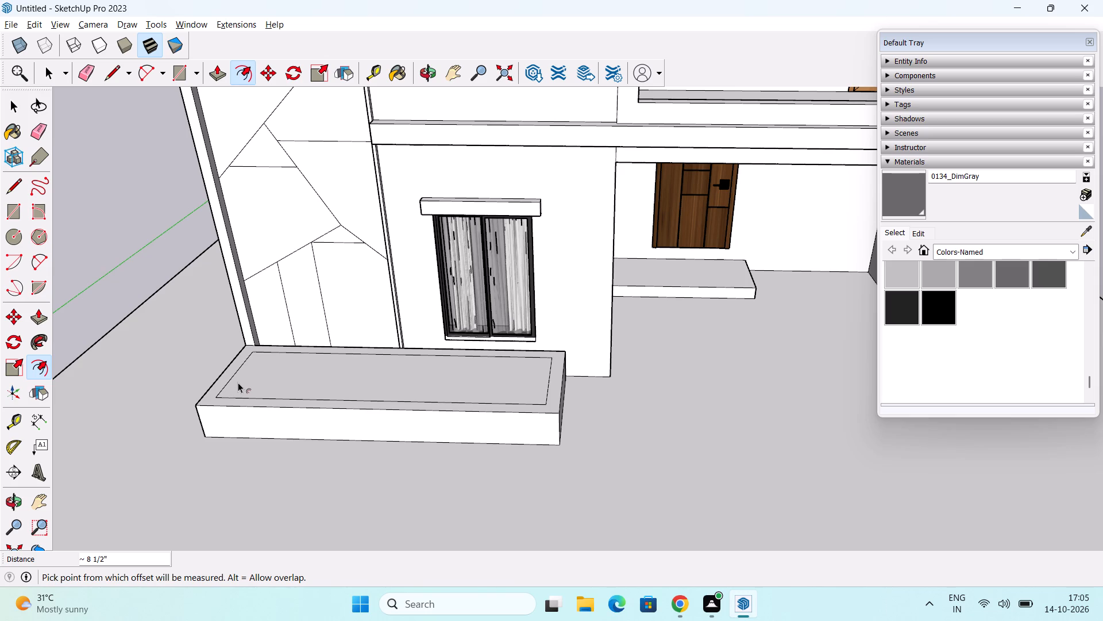
pyautogui.moveTo(238, 409); pyautogui.dragTo(243, 523, button='middle')
pyautogui.moveTo(241, 515); pyautogui.dragTo(230, 493, button='middle')
pyautogui.press('space')
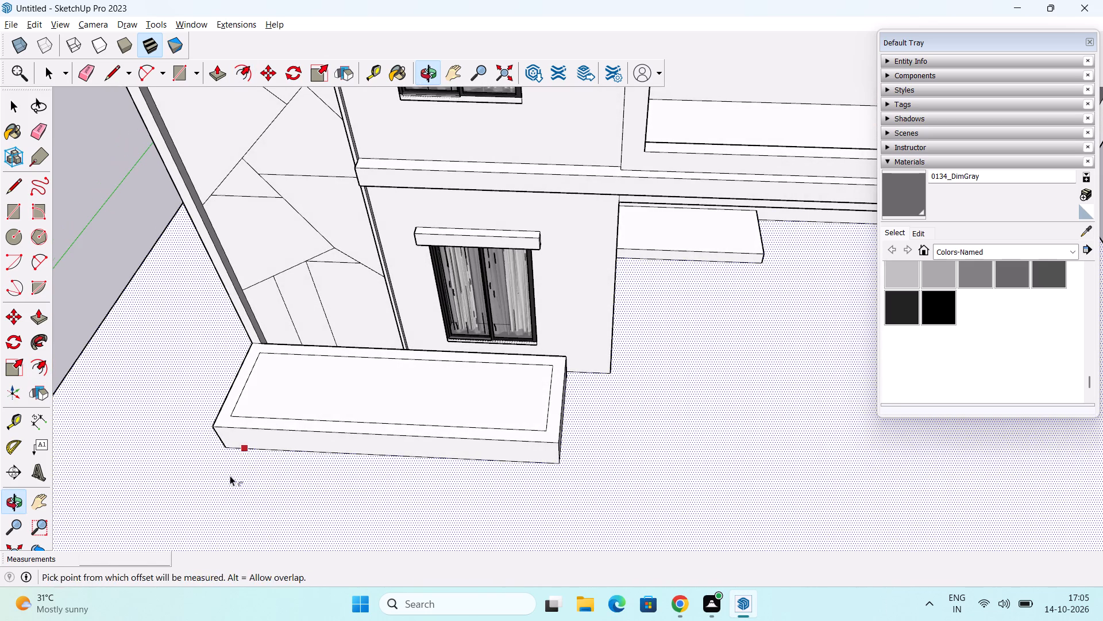
# Push the planter's inner top face down, trying 9" and 1' before settling on a 2' depth.
pyautogui.press('p')
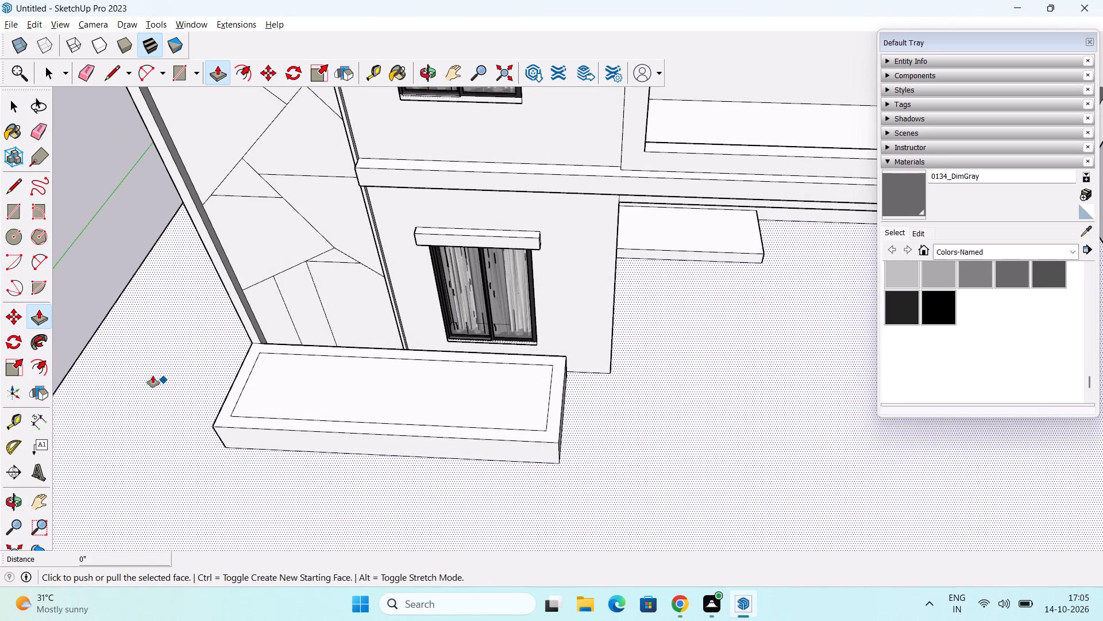
pyautogui.press('space')
pyautogui.click(97, 300)
pyautogui.press('p')
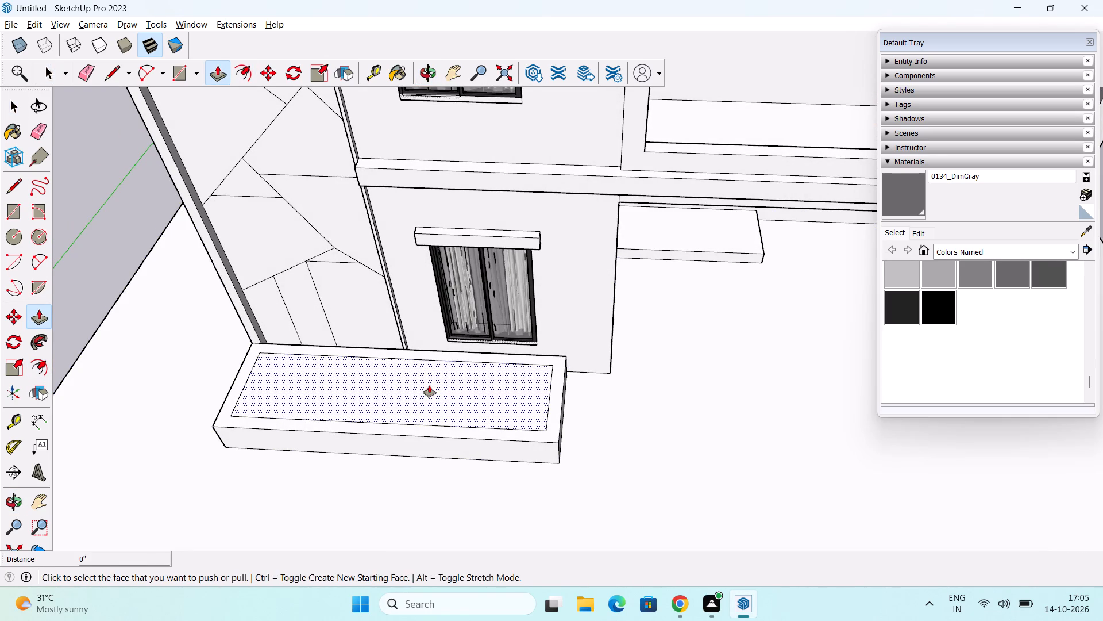
pyautogui.click(429, 385)
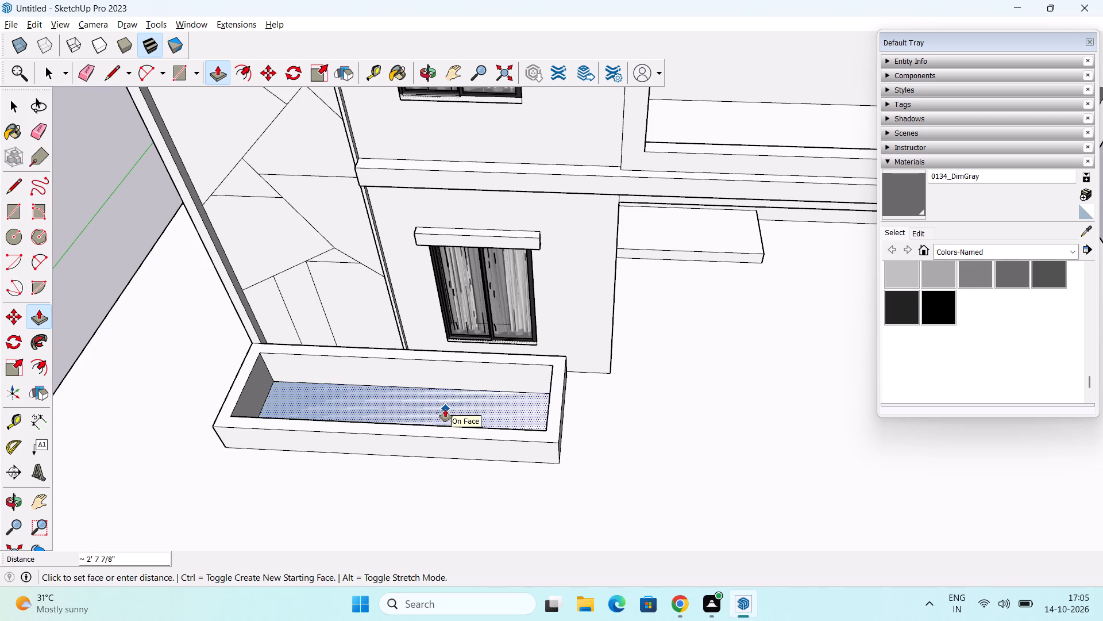
pyautogui.write('9"')
pyautogui.press('Return')
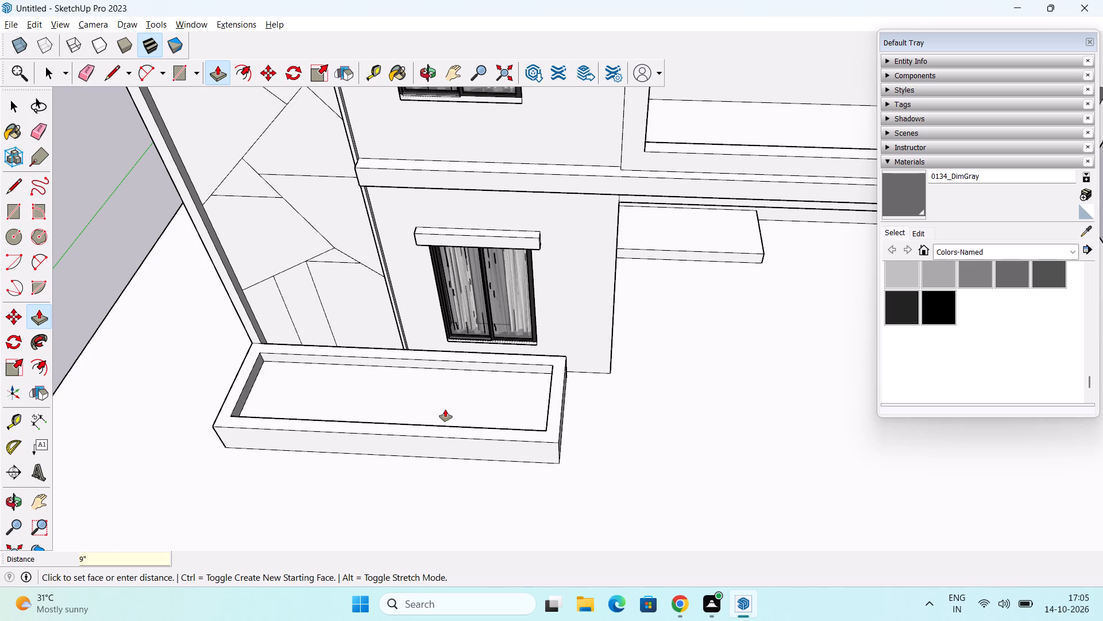
pyautogui.write("1'")
pyautogui.press('Return')
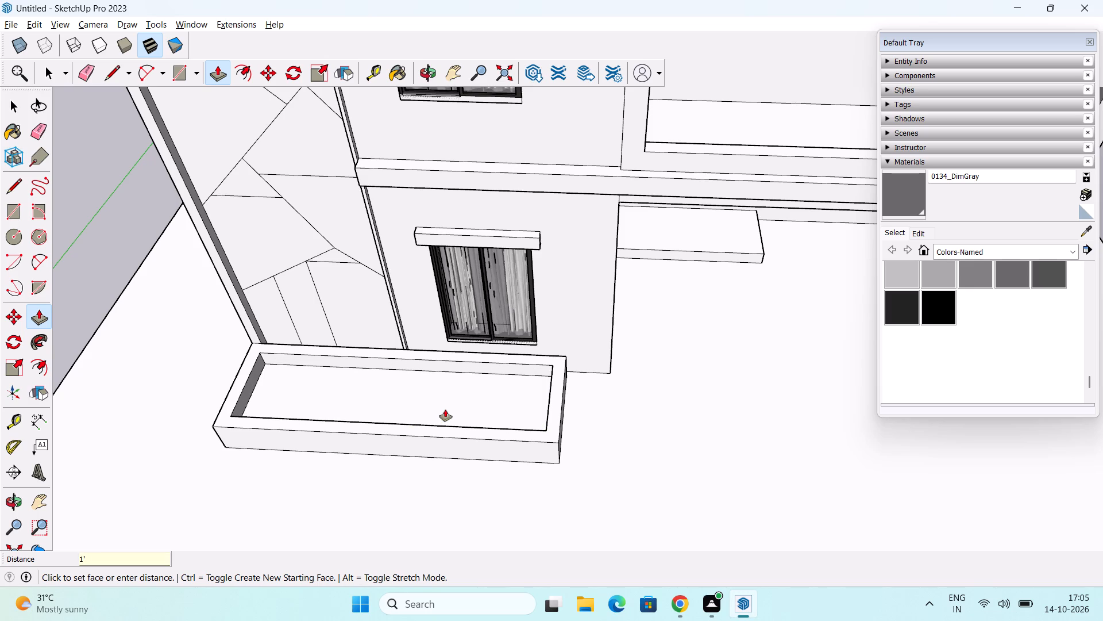
pyautogui.write("2'")
pyautogui.press('Return')
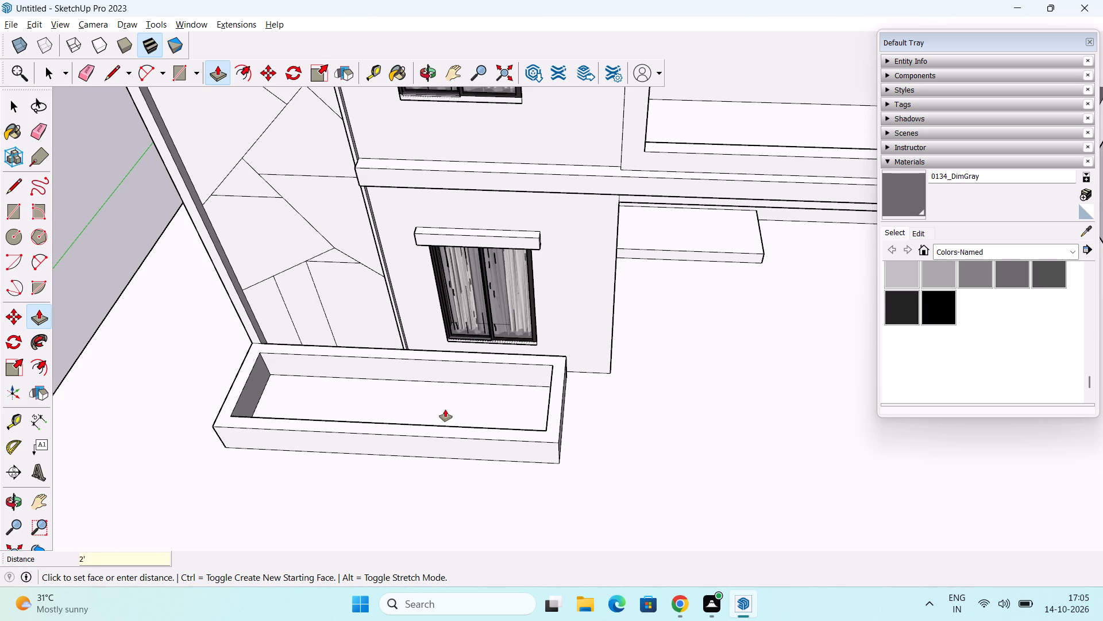
pyautogui.press('space')
# Examine the planter box, the ground slab including its underside, and the whole house from the front and side.
pyautogui.scroll(-3, 445, 409)
pyautogui.moveTo(445, 406); pyautogui.dragTo(372, 243, button='middle')
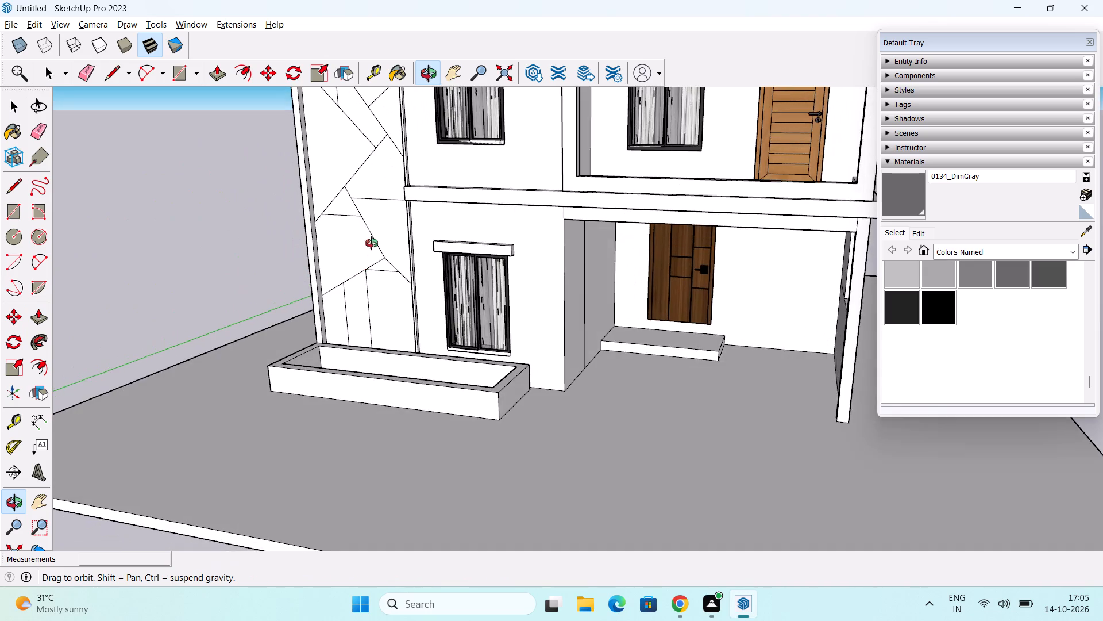
pyautogui.moveTo(372, 243); pyautogui.dragTo(356, 233, button='middle')
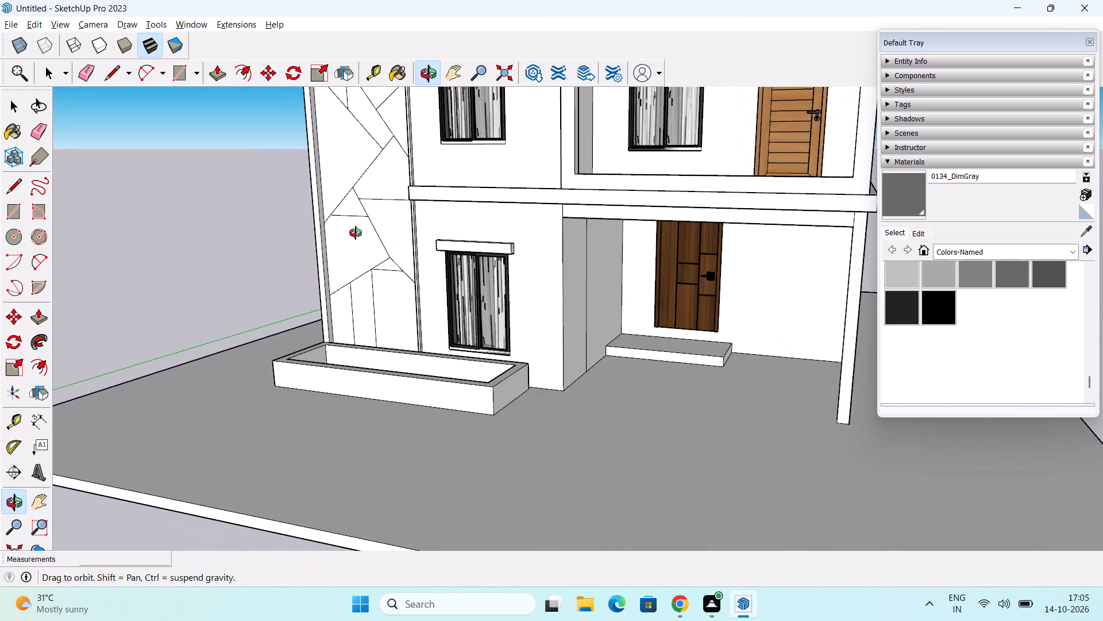
pyautogui.moveTo(356, 233); pyautogui.dragTo(302, 200, button='middle')
pyautogui.scroll(-3, 385, 198)
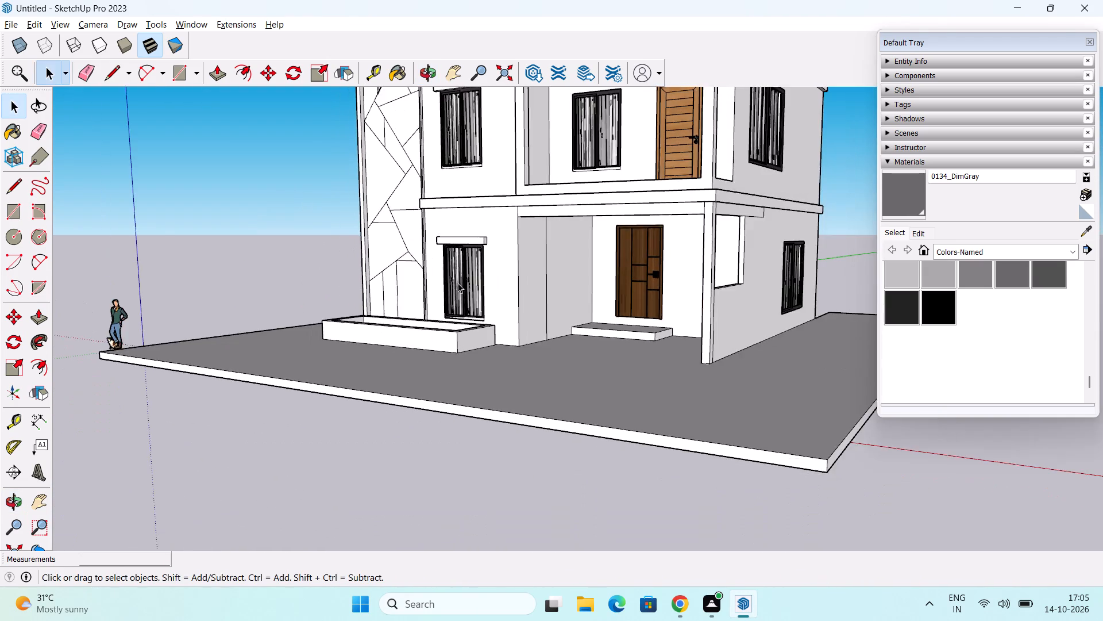
pyautogui.scroll(-1, 458, 283)
pyautogui.moveTo(468, 361); pyautogui.dragTo(505, 318, button='middle')
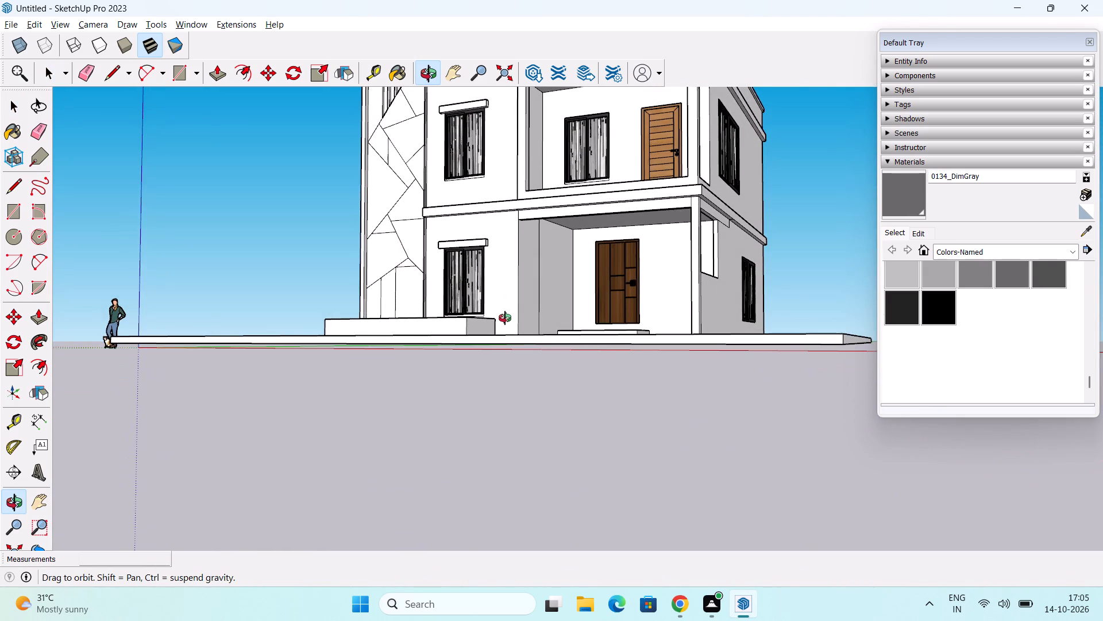
pyautogui.moveTo(505, 318); pyautogui.dragTo(649, 232, button='middle')
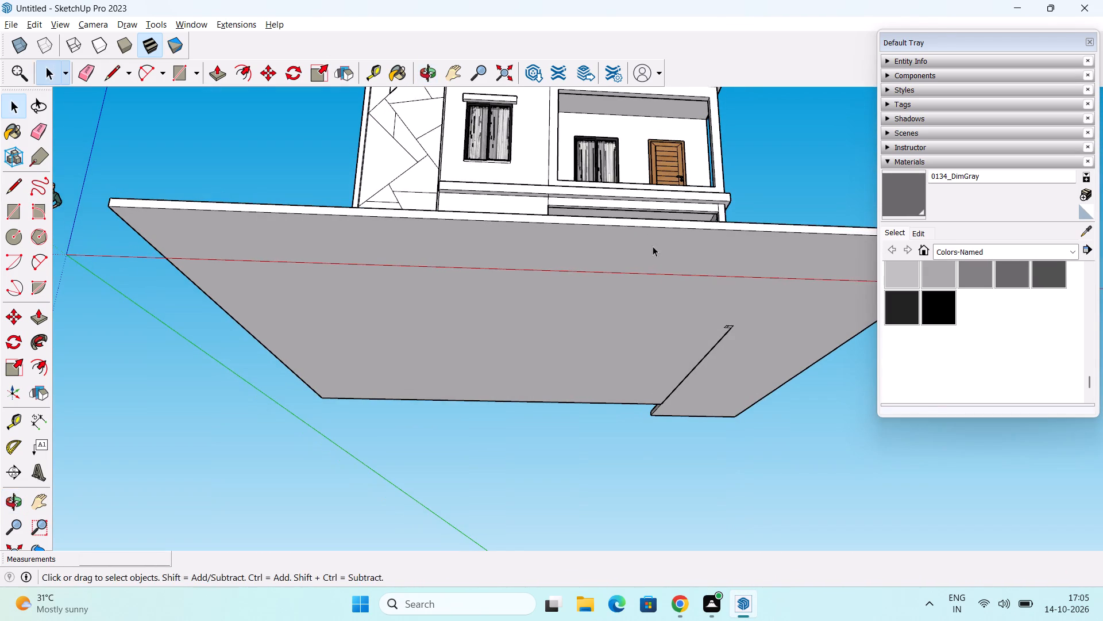
pyautogui.moveTo(633, 447); pyautogui.dragTo(585, 553, button='middle')
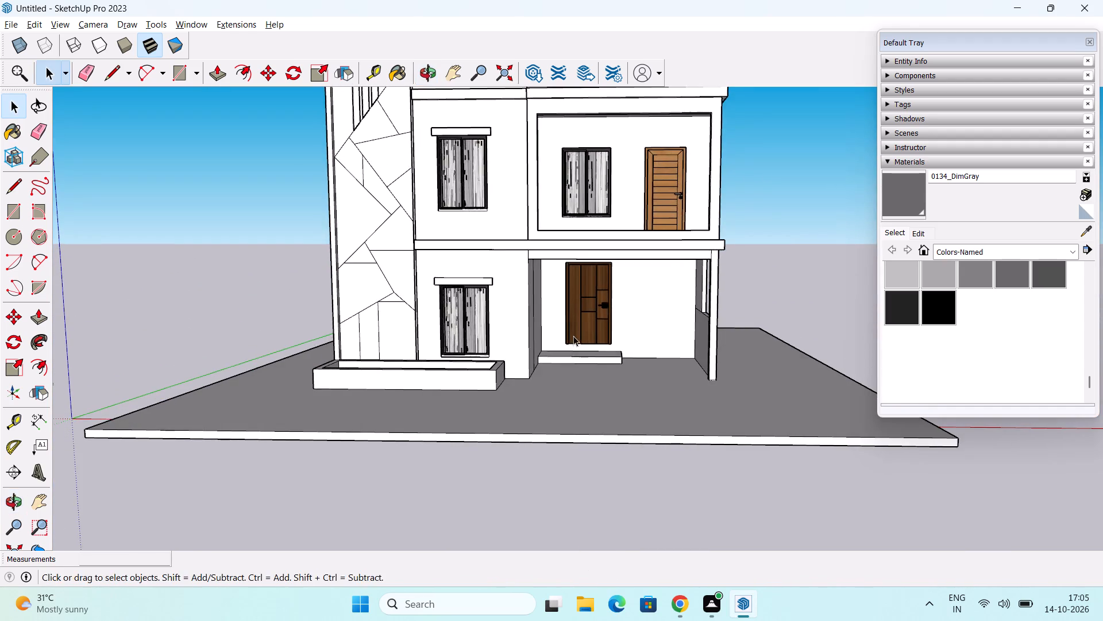
pyautogui.moveTo(571, 333); pyautogui.dragTo(452, 373, button='middle')
pyautogui.scroll(-6, 516, 237)
pyautogui.moveTo(524, 275); pyautogui.dragTo(546, 214, button='middle')
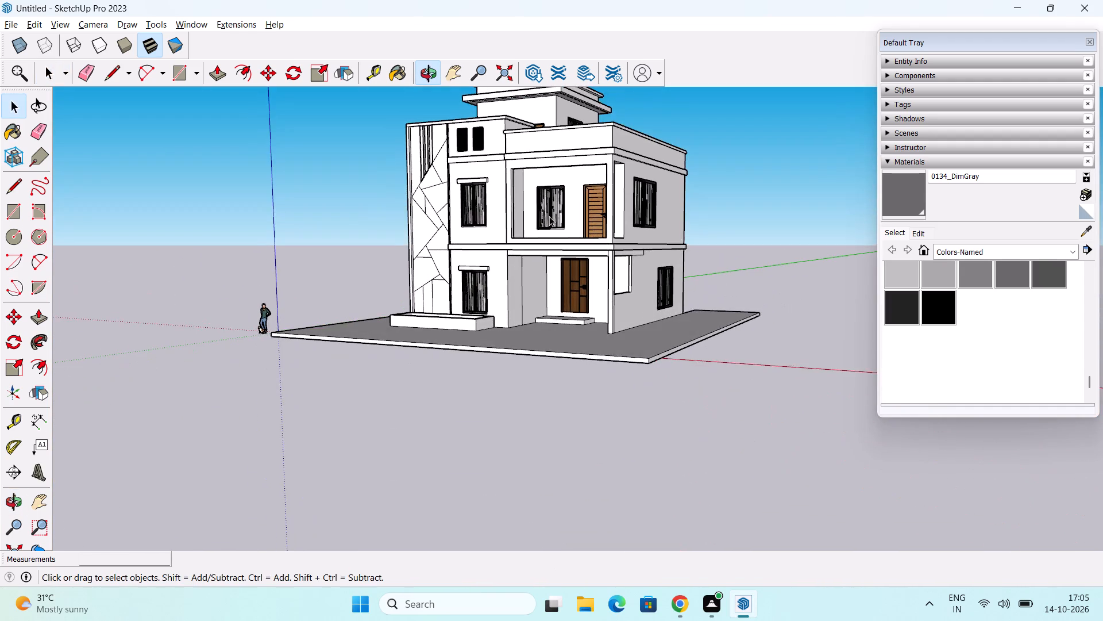
pyautogui.scroll(1, 554, 213)
pyautogui.moveTo(555, 212); pyautogui.dragTo(533, 326, button='middle')
pyautogui.moveTo(542, 269); pyautogui.dragTo(525, 358, button='middle')
pyautogui.moveTo(528, 350); pyautogui.dragTo(545, 281, button='middle')
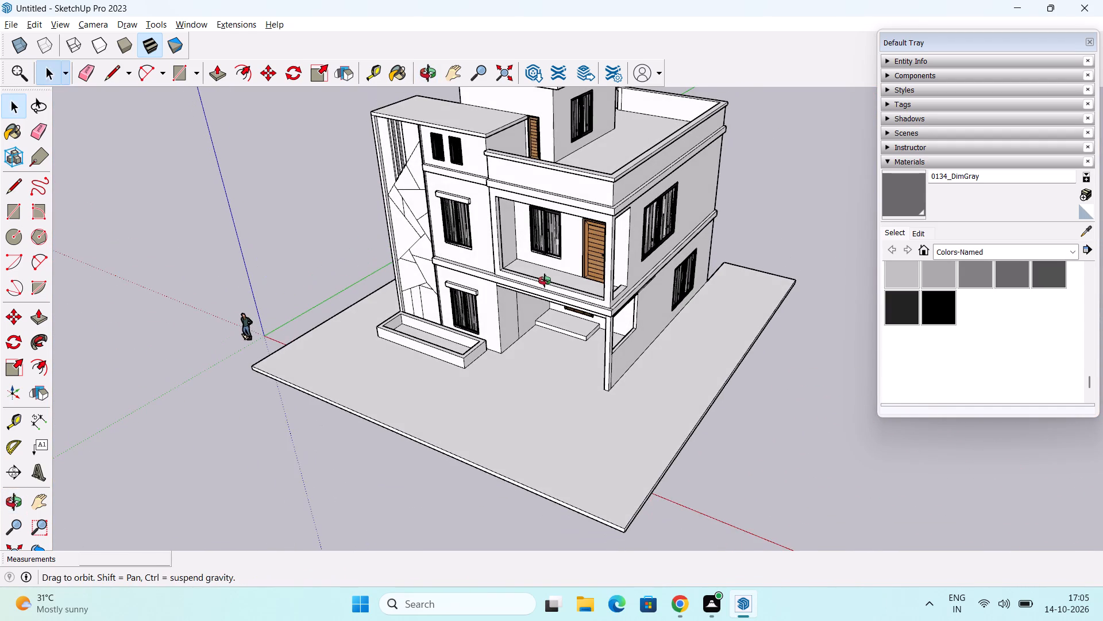
pyautogui.moveTo(545, 281); pyautogui.dragTo(545, 280, button='middle')
pyautogui.keyDown('shift'); pyautogui.moveTo(549, 278); pyautogui.dragTo(508, 377, button='middle'); pyautogui.keyUp('shift')
pyautogui.moveTo(515, 378); pyautogui.dragTo(539, 297, button='middle')
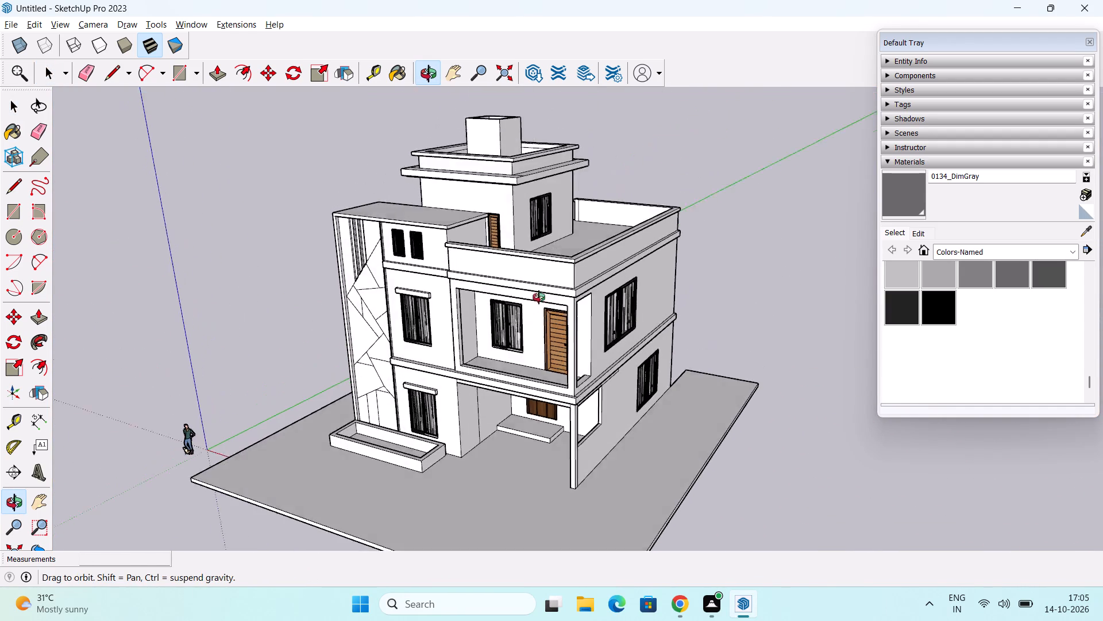
pyautogui.moveTo(539, 297); pyautogui.dragTo(530, 278, button='middle')
pyautogui.moveTo(532, 315); pyautogui.dragTo(541, 290, button='middle')
pyautogui.scroll(1, 534, 313)
pyautogui.moveTo(546, 336); pyautogui.dragTo(561, 335, button='middle')
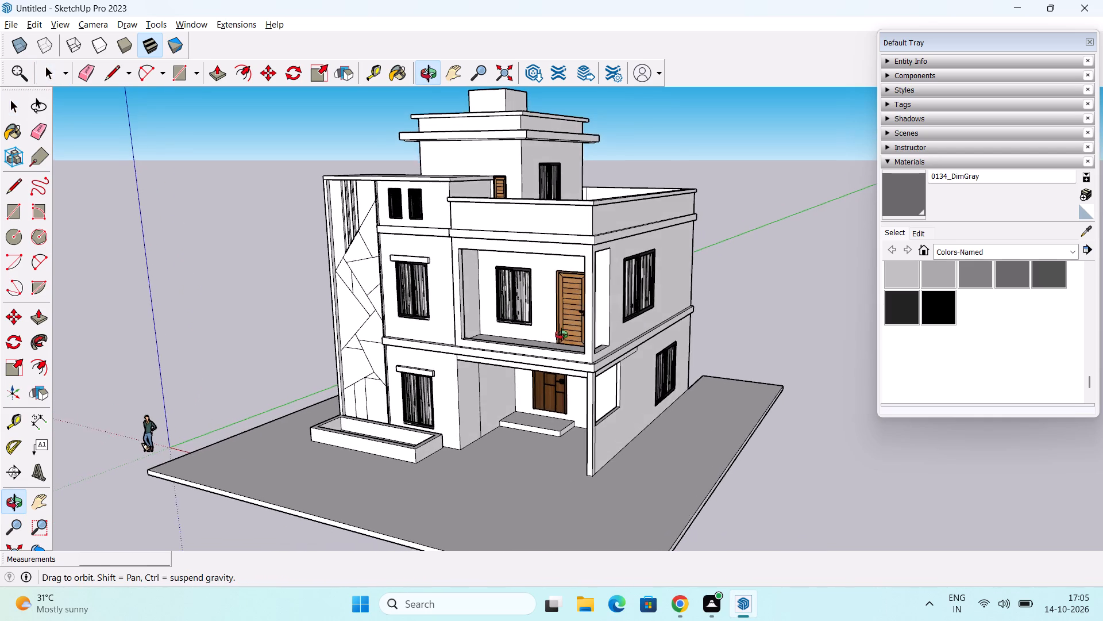
pyautogui.moveTo(561, 335); pyautogui.dragTo(579, 334, button='middle')
pyautogui.keyDown('shift'); pyautogui.moveTo(569, 332); pyautogui.dragTo(565, 385, button='middle'); pyautogui.keyUp('shift')
pyautogui.moveTo(574, 393); pyautogui.dragTo(583, 378, button='middle')
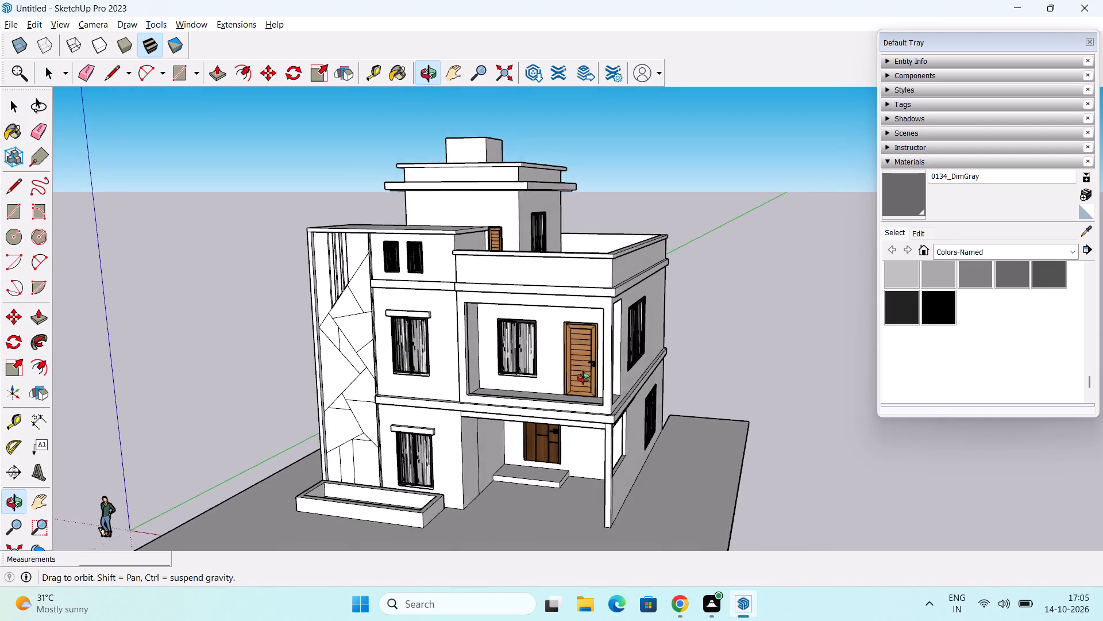
pyautogui.moveTo(583, 378); pyautogui.dragTo(570, 376, button='middle')
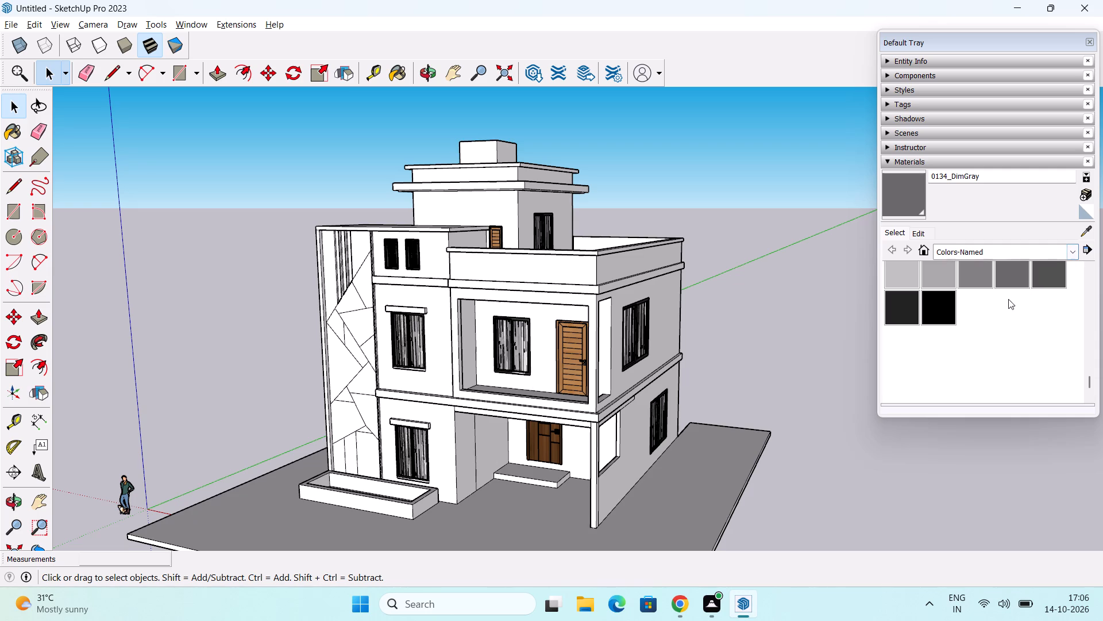
# Paint the front face of the first-floor roof parapet with the 0049_Beige material.
pyautogui.scroll(2, 1008, 300)
pyautogui.scroll(4, 1005, 369)
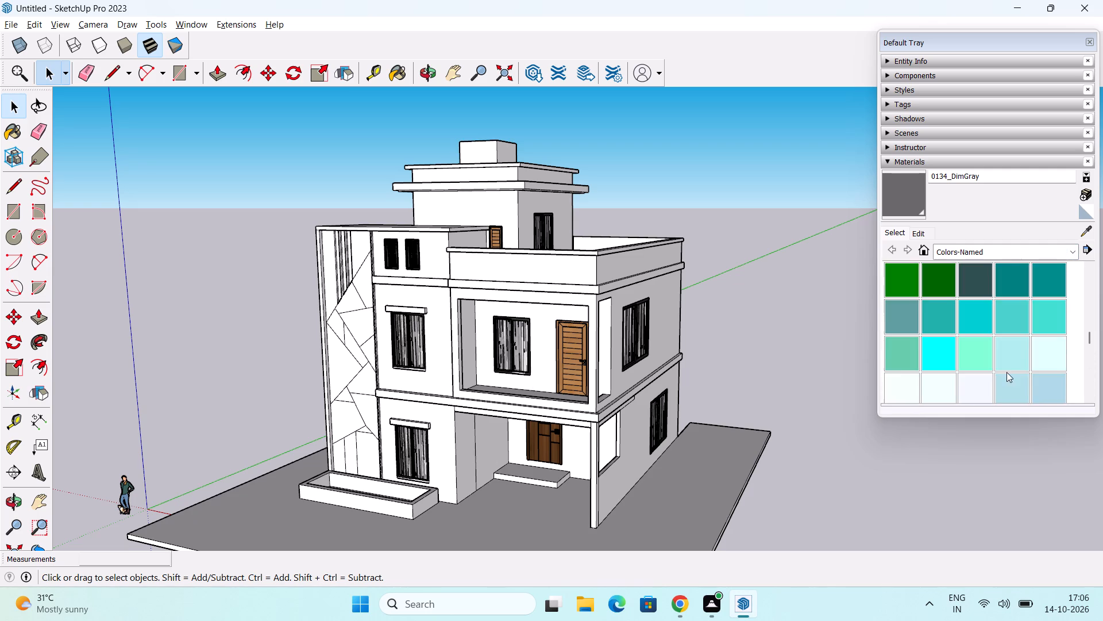
pyautogui.scroll(3, 1004, 370)
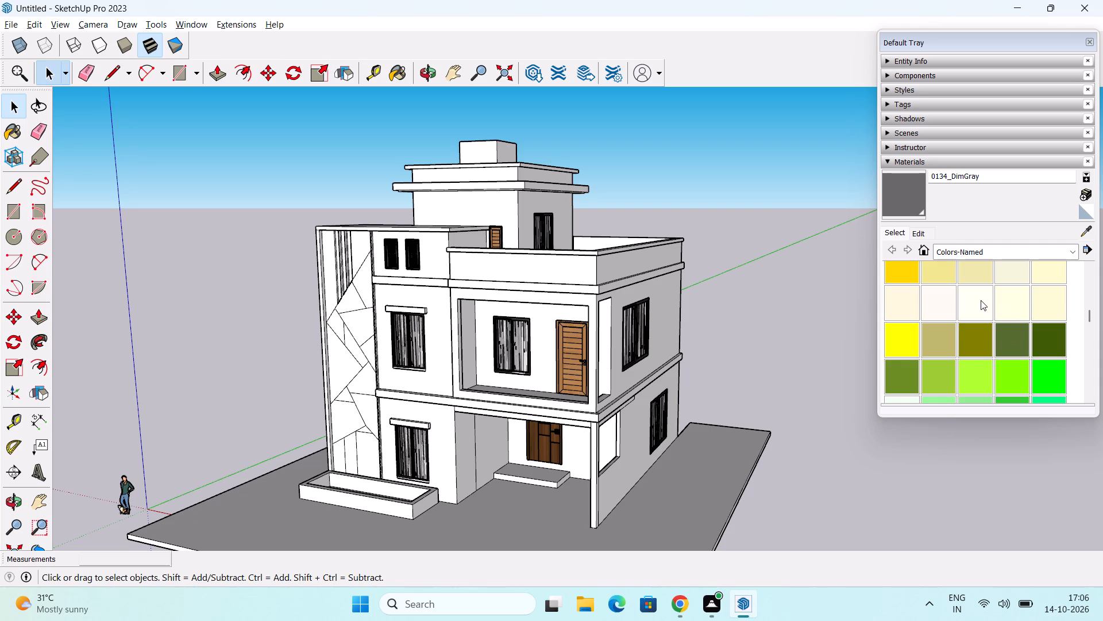
pyautogui.click(1009, 273)
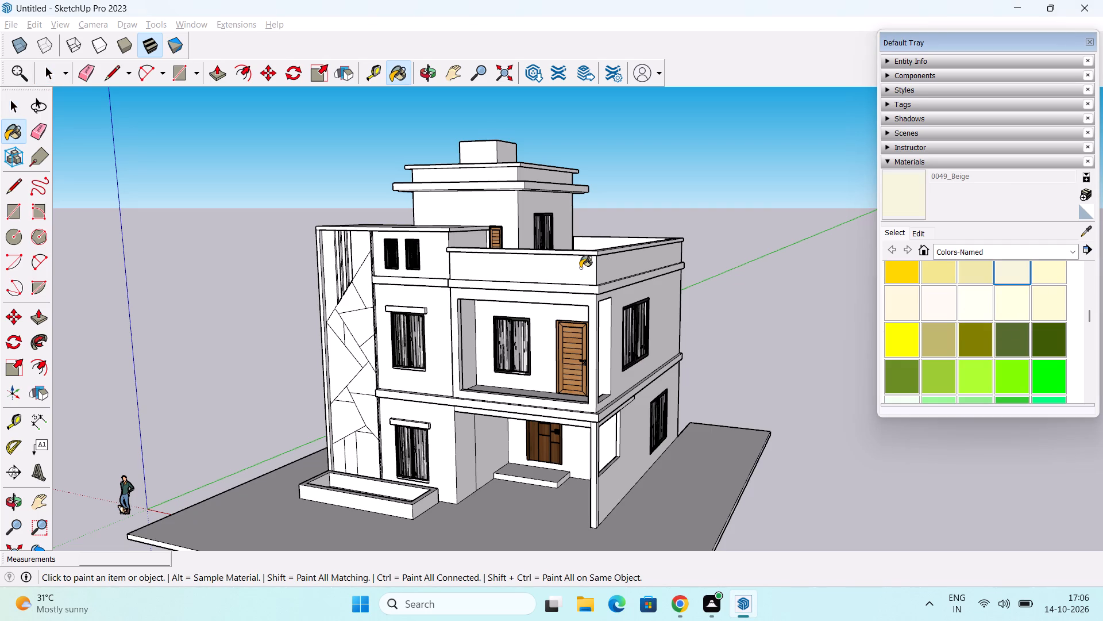
pyautogui.click(580, 268)
pyautogui.click(628, 276)
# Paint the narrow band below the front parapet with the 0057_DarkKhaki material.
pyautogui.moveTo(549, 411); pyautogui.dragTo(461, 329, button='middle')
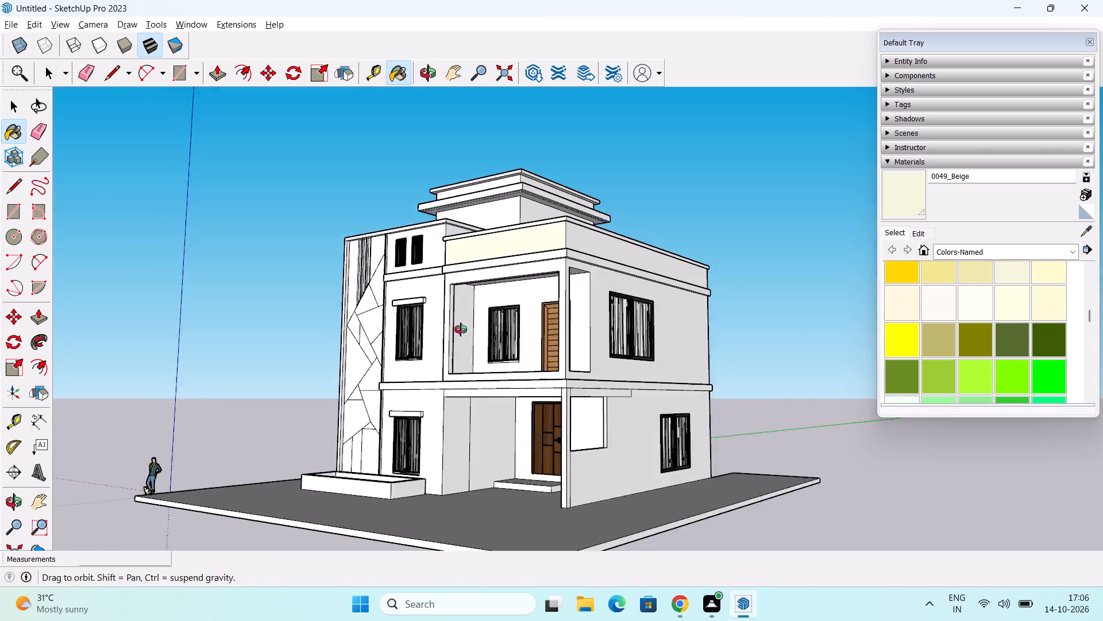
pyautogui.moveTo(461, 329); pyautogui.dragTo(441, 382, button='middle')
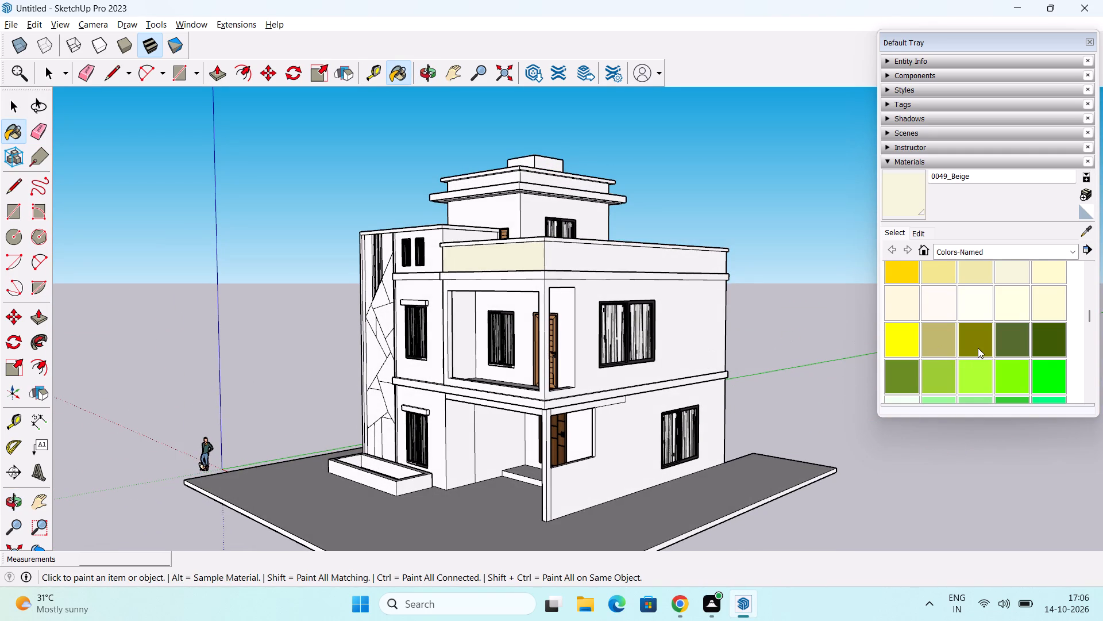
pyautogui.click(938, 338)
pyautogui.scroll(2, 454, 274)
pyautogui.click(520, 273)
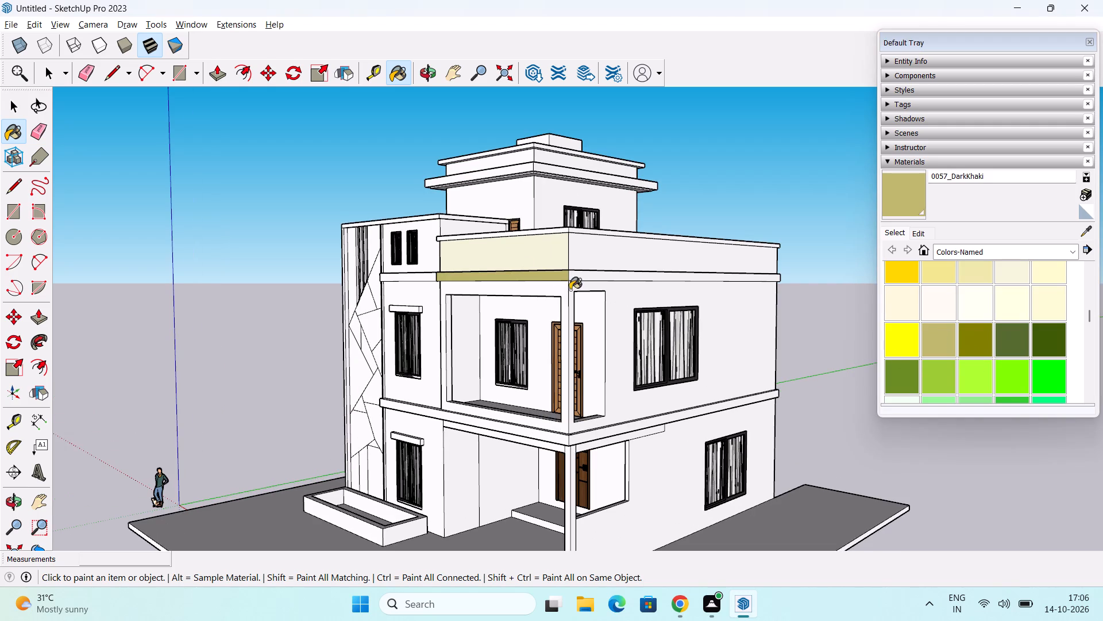
# Switch the material colour picker to HLS and lower the DarkKhaki lightness to 36.
pyautogui.moveTo(527, 322); pyautogui.dragTo(530, 362, button='middle')
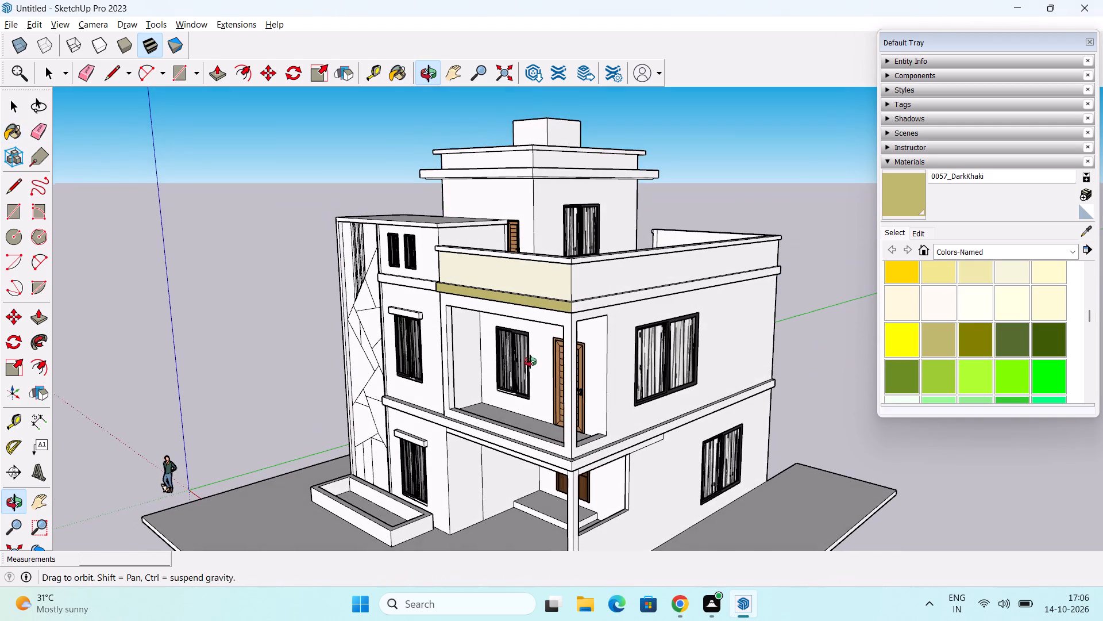
pyautogui.moveTo(530, 362); pyautogui.dragTo(531, 359, button='middle')
pyautogui.click(922, 232)
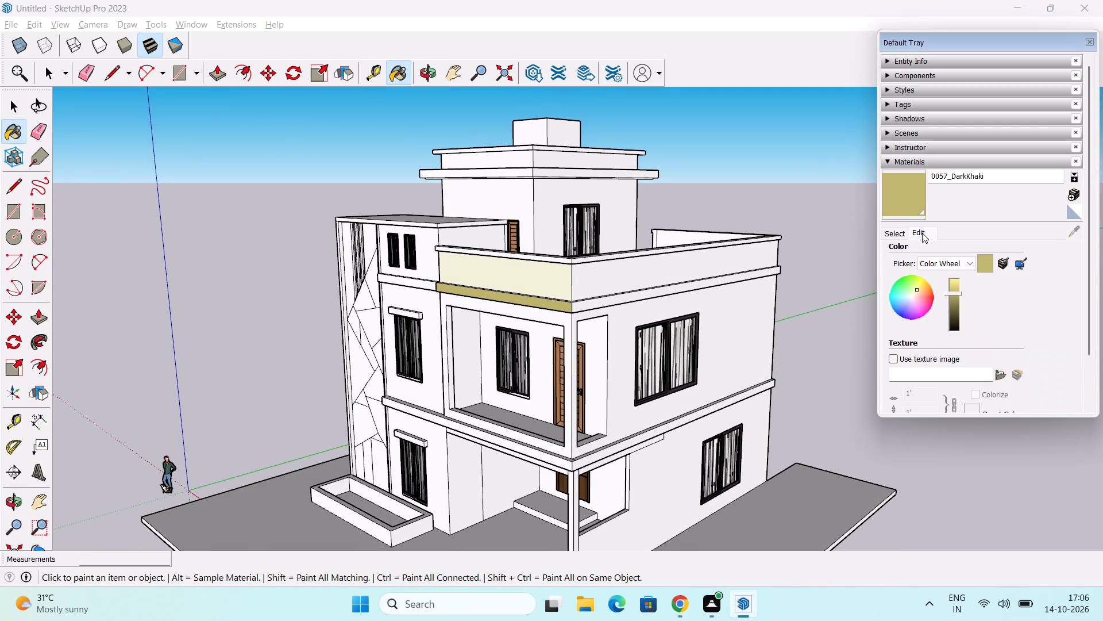
pyautogui.click(971, 264)
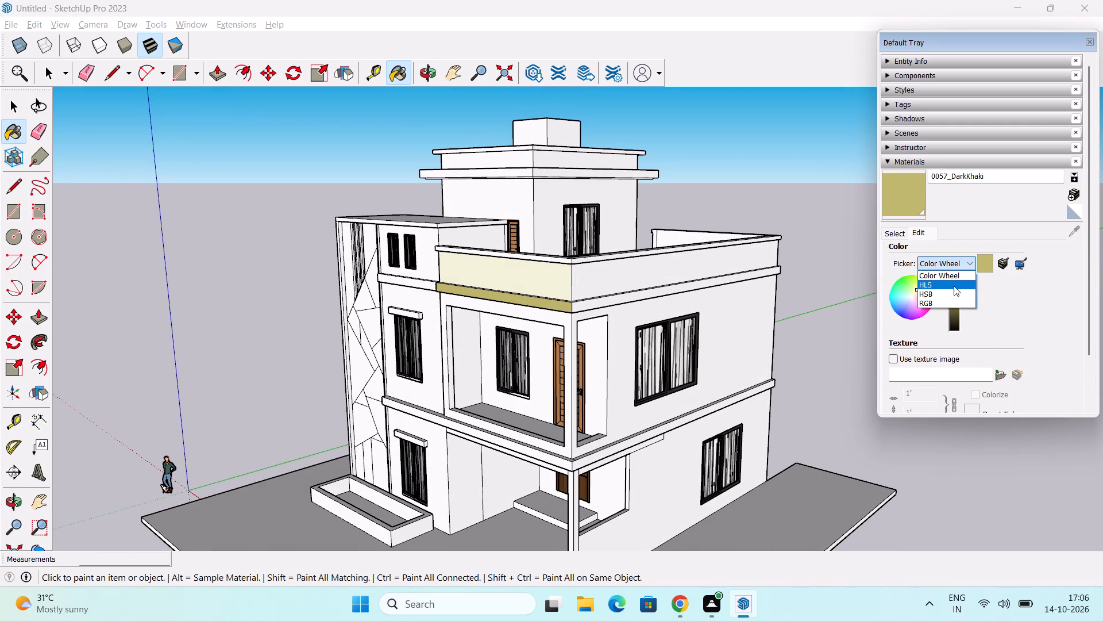
pyautogui.click(952, 286)
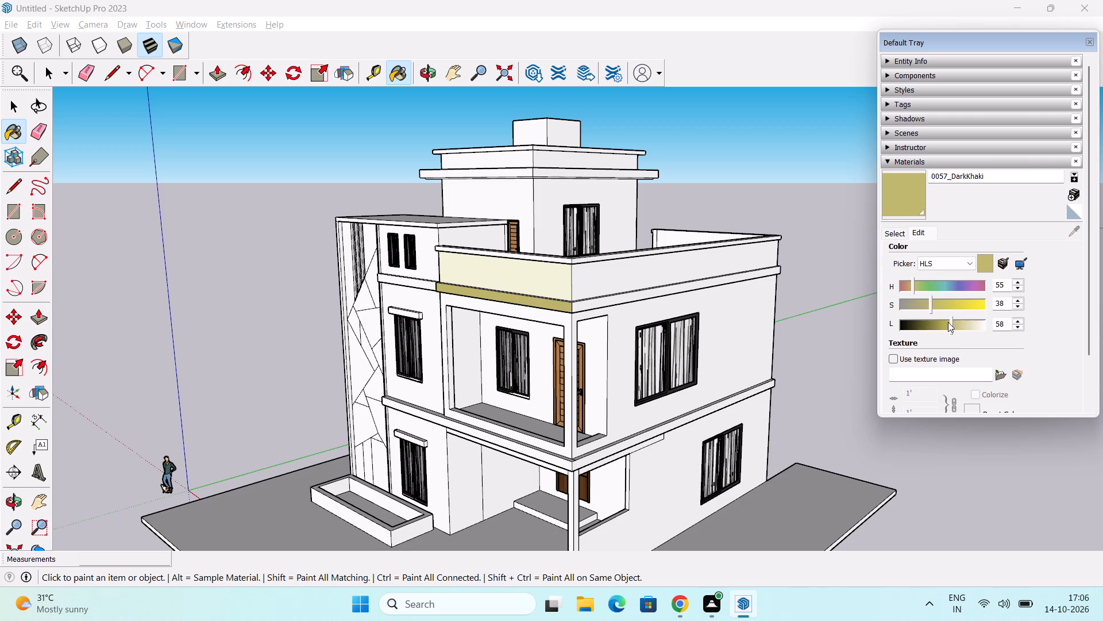
pyautogui.scroll(8, 951, 322)
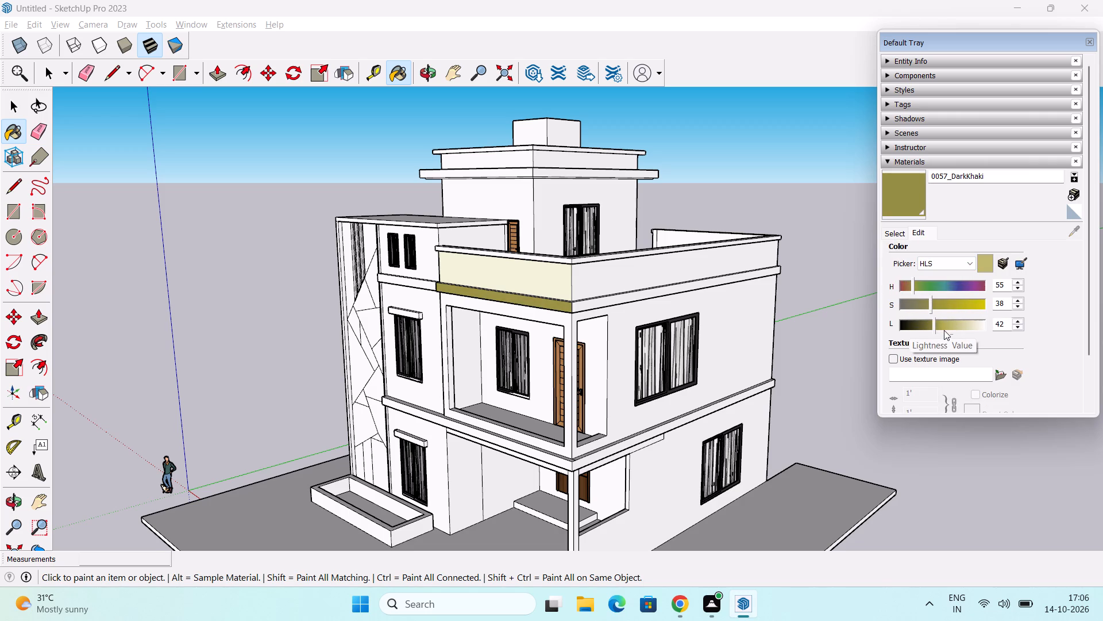
pyautogui.scroll(3, 940, 330)
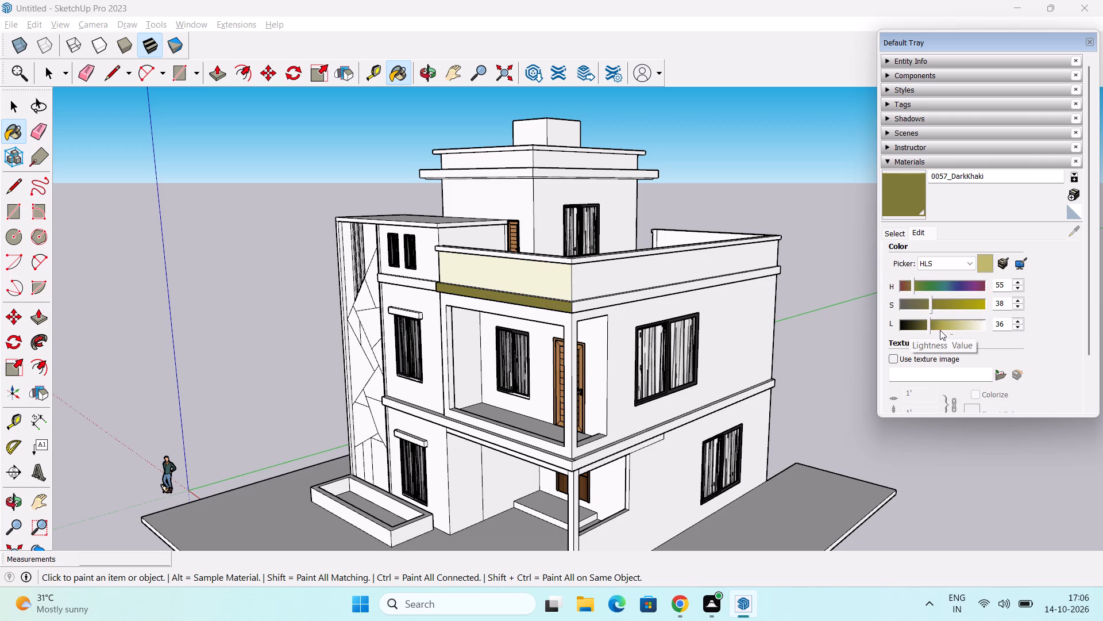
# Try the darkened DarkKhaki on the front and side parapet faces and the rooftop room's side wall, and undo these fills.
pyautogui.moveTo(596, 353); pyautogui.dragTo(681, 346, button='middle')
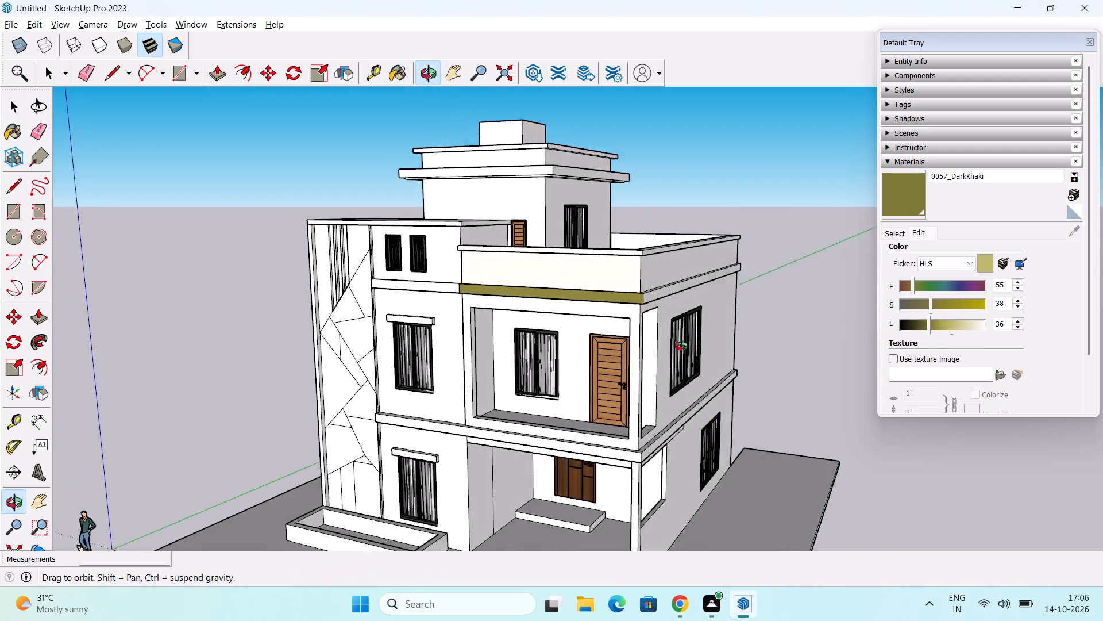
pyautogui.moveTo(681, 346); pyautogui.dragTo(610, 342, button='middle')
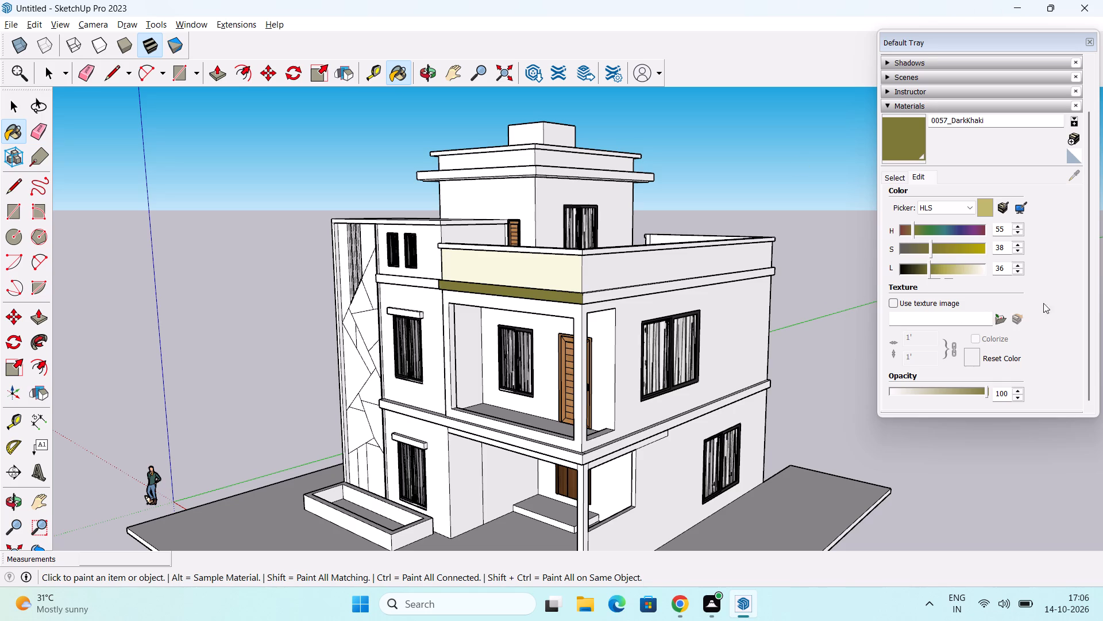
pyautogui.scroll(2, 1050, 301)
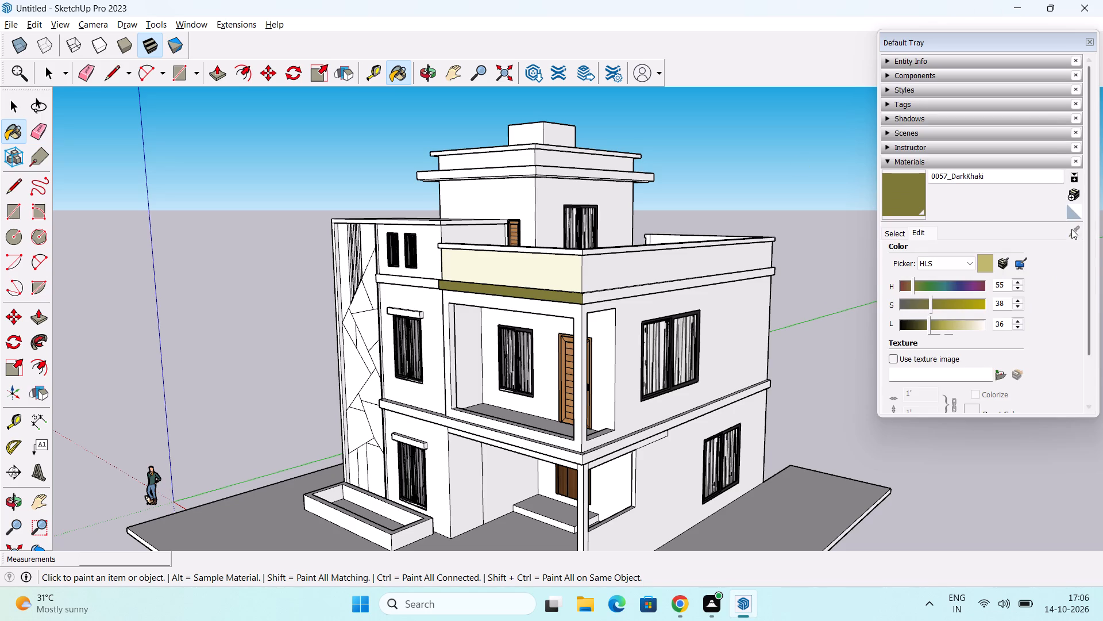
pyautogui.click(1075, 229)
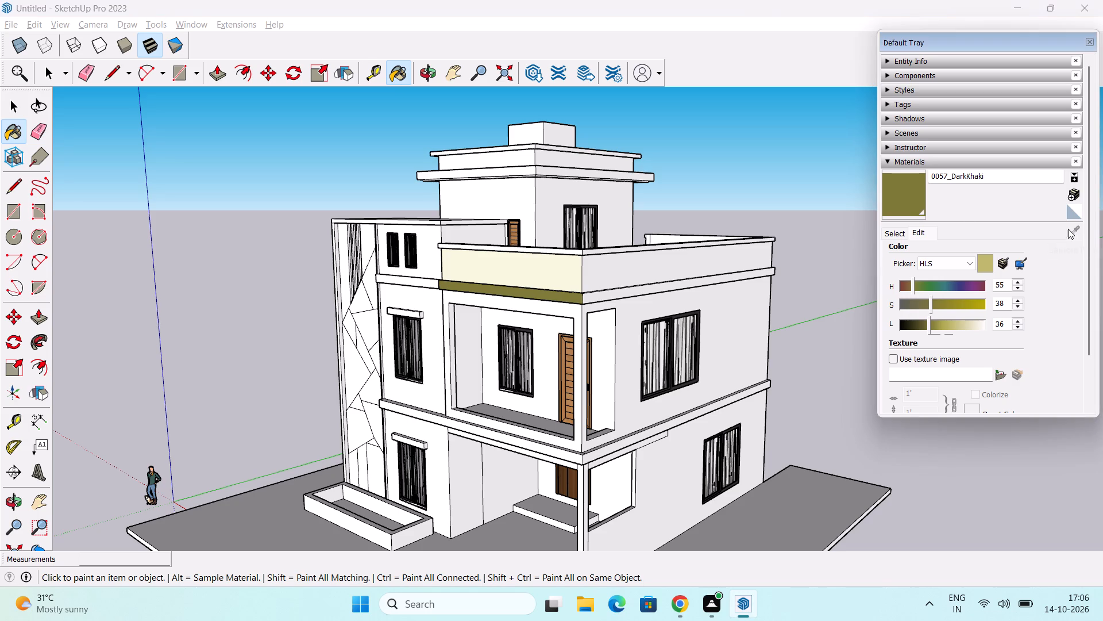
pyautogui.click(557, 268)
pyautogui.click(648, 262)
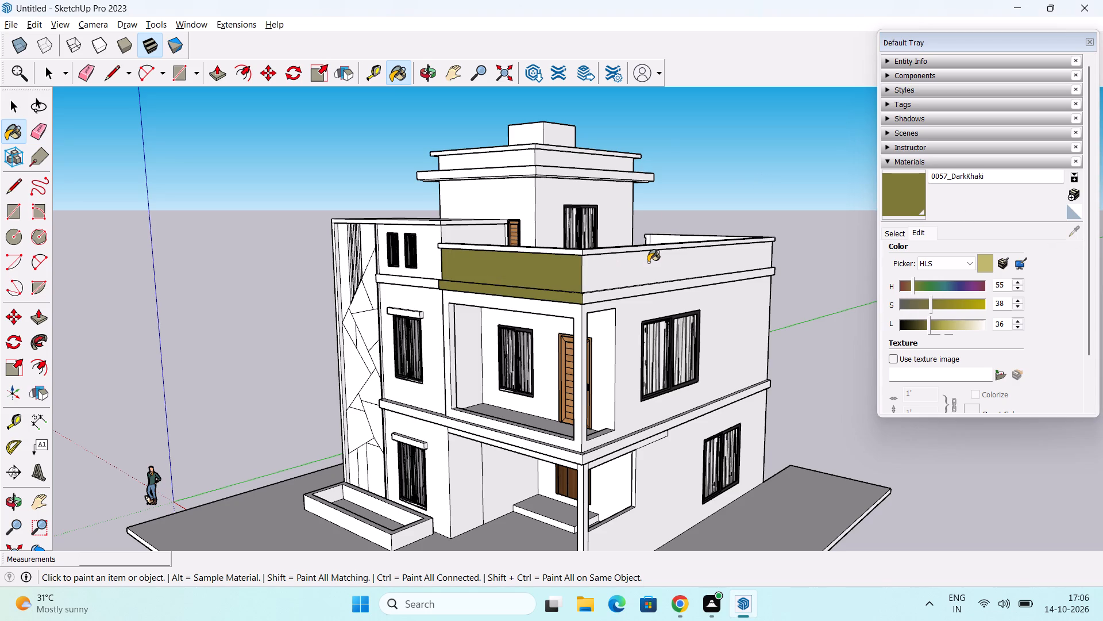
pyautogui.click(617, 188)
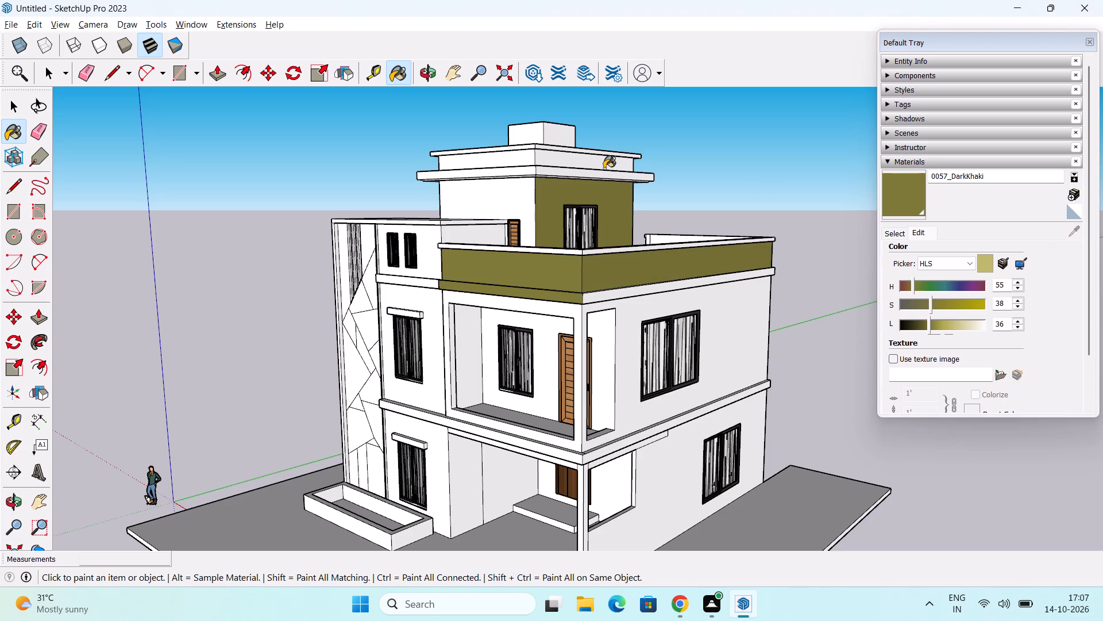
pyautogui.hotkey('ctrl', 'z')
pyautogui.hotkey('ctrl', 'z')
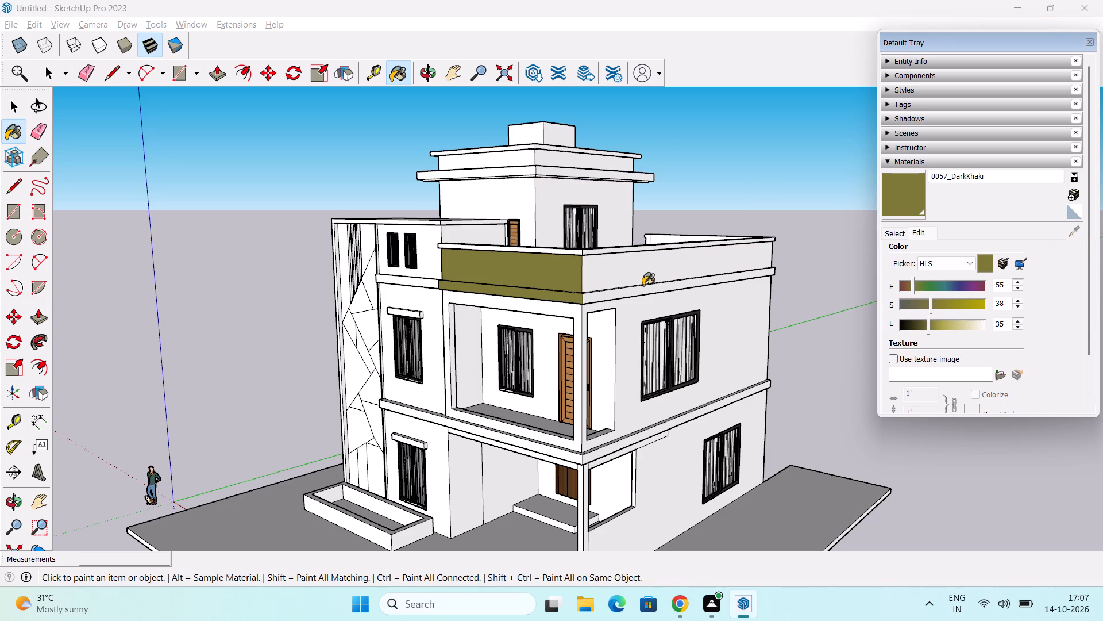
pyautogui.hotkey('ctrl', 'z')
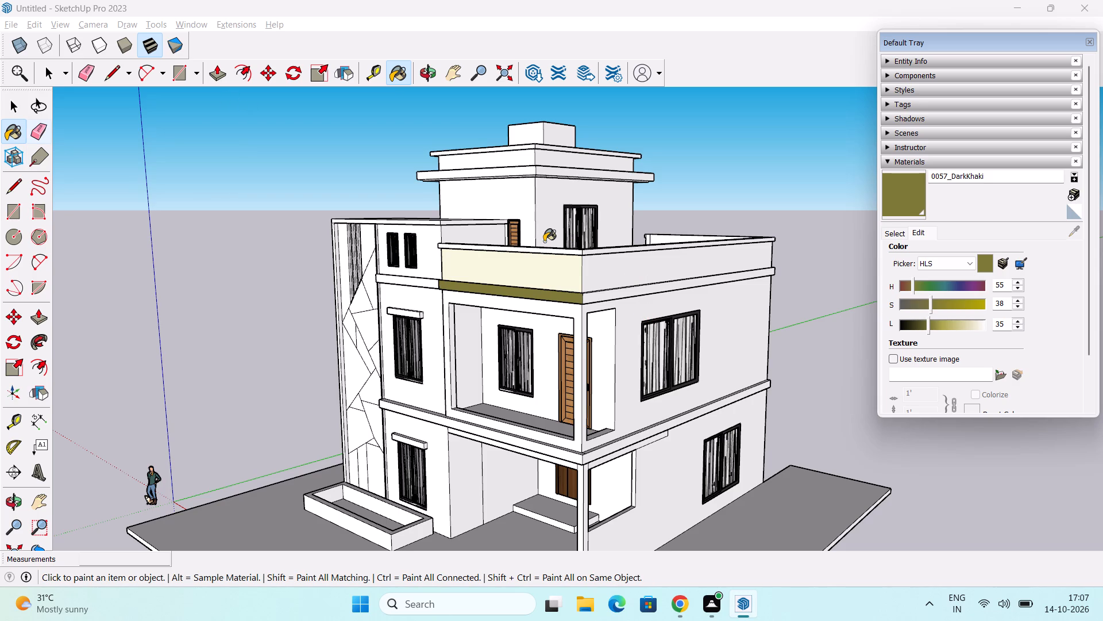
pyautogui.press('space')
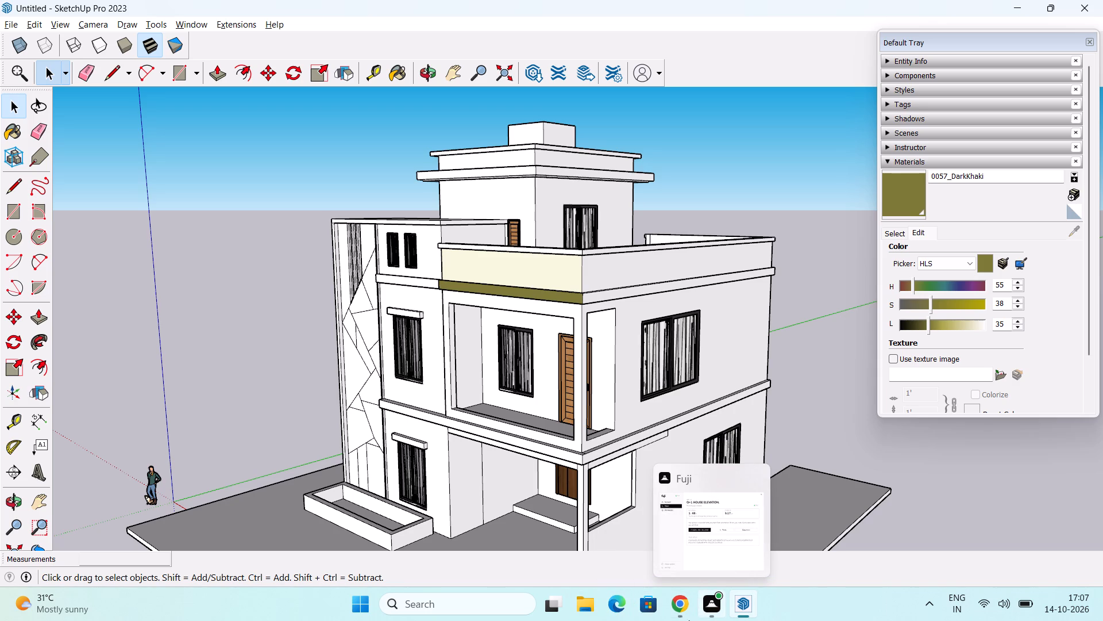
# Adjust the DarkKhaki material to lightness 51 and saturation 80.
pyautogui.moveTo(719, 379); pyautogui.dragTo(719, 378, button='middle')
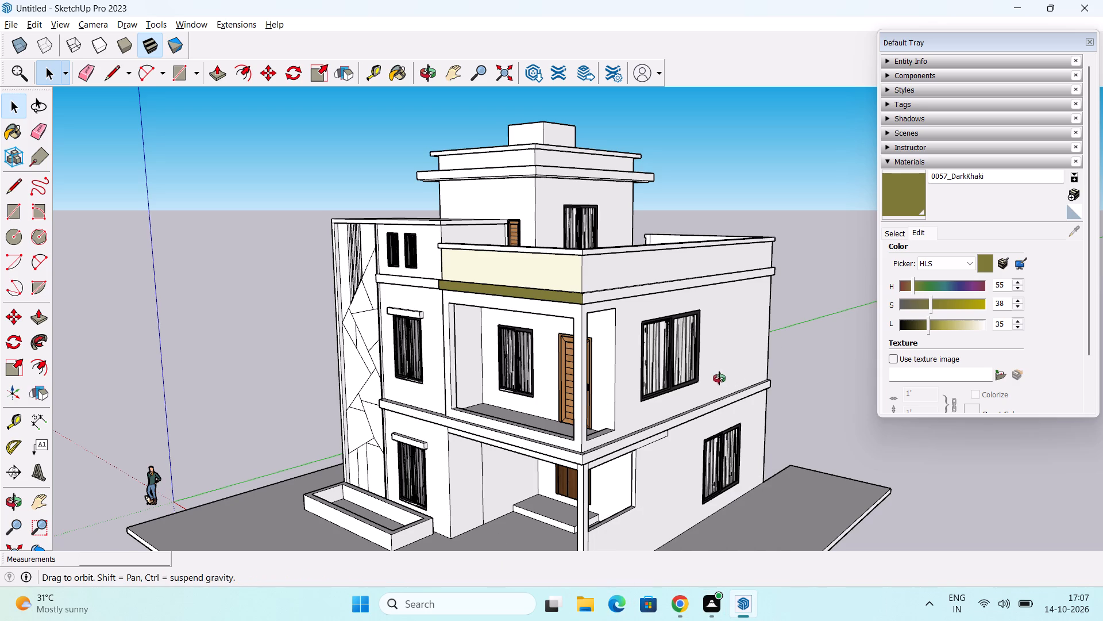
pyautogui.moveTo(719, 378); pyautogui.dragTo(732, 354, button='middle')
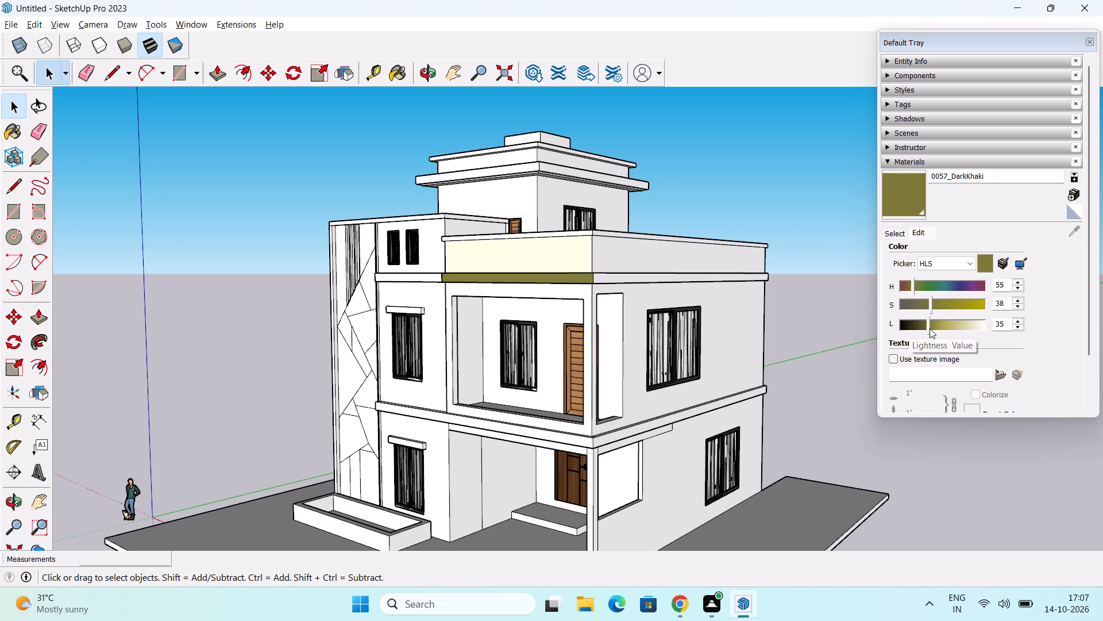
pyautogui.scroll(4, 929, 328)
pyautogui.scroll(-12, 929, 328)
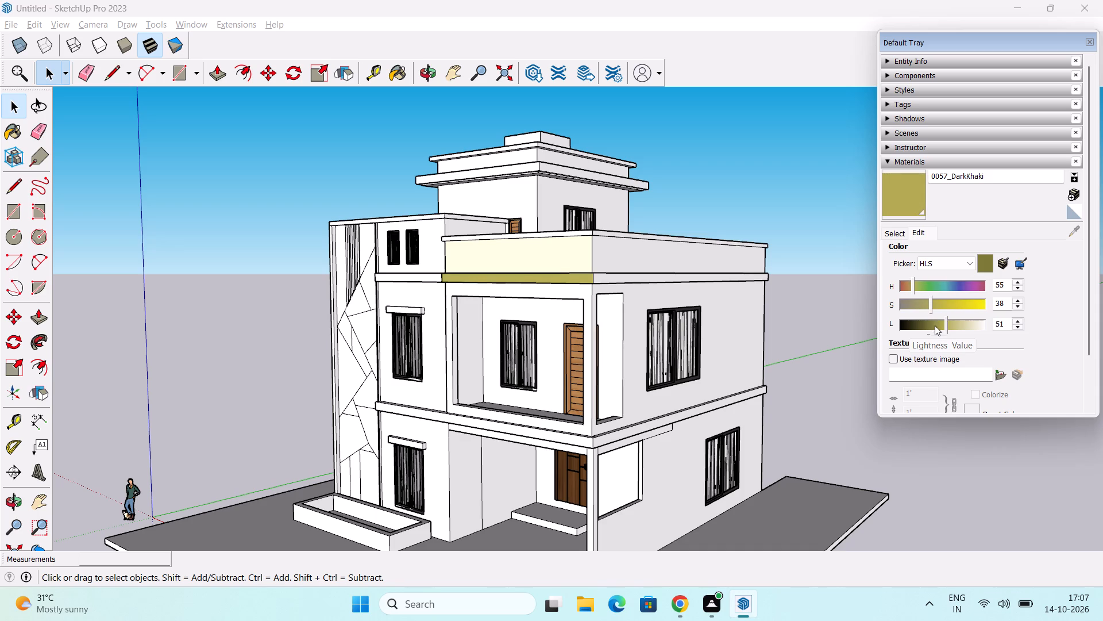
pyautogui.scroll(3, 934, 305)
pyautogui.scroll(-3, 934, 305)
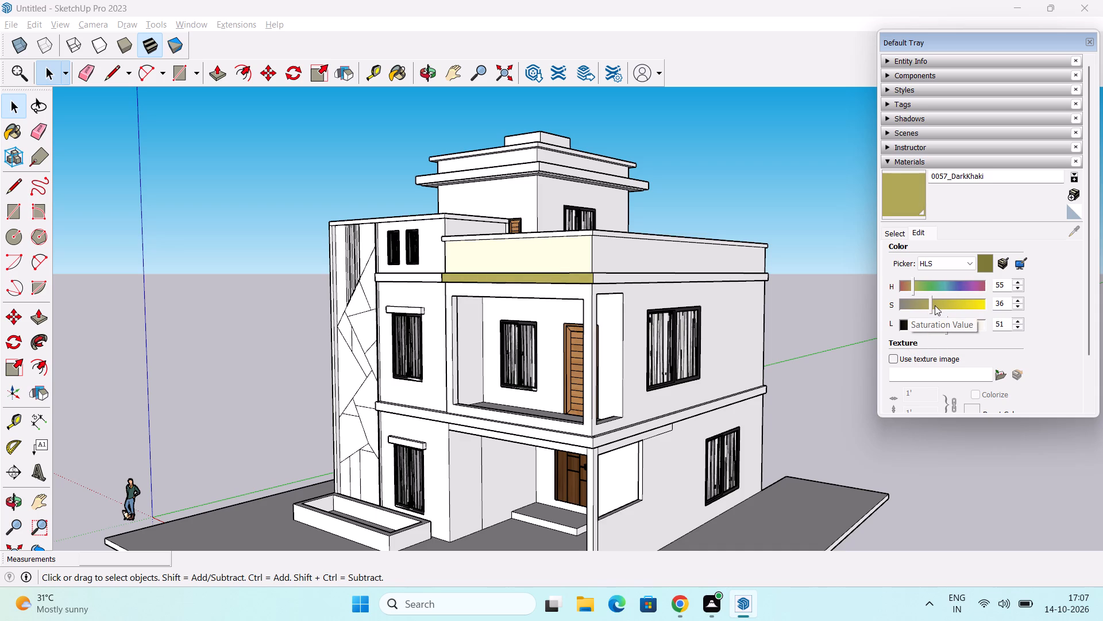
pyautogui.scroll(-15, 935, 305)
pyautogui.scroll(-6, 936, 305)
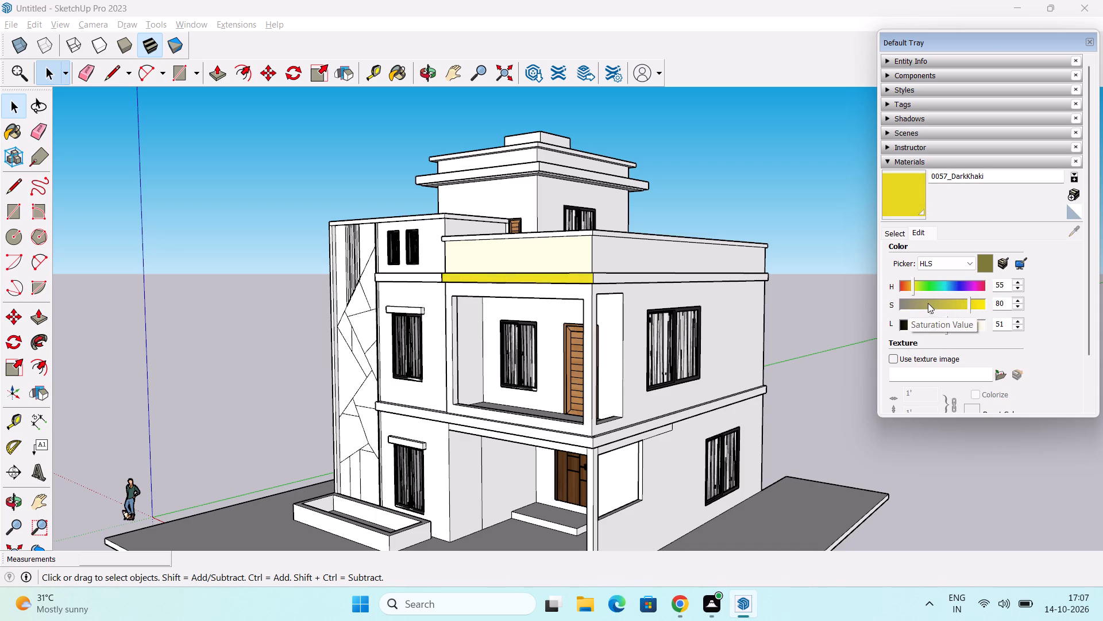
# Paint the narrow band below the front parapet with the 0058_Olive material.
pyautogui.click(898, 237)
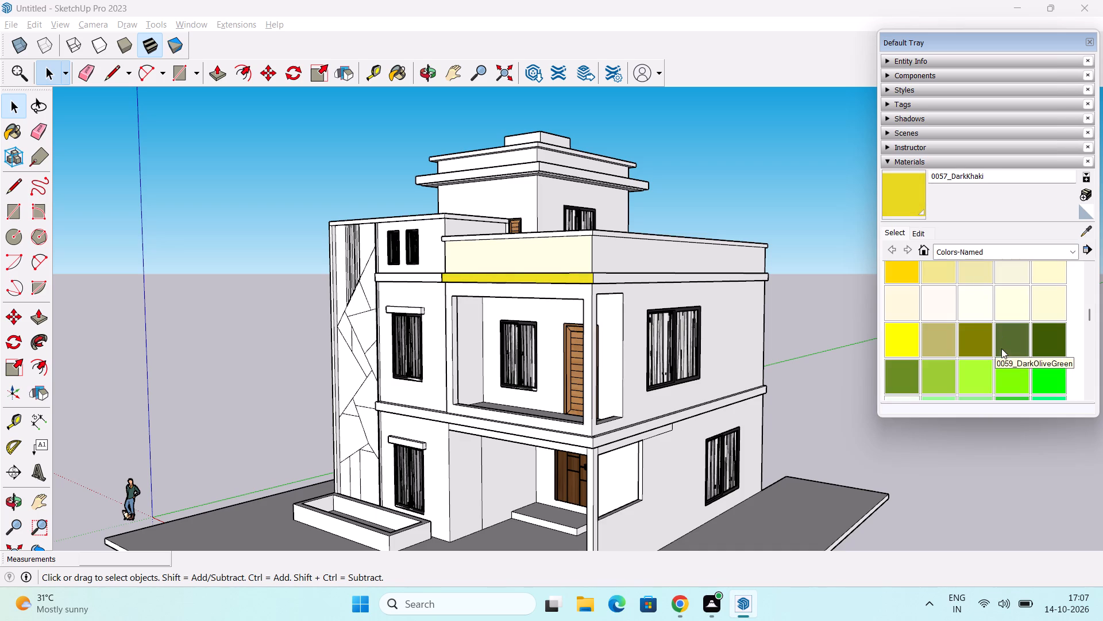
pyautogui.click(985, 340)
pyautogui.click(554, 276)
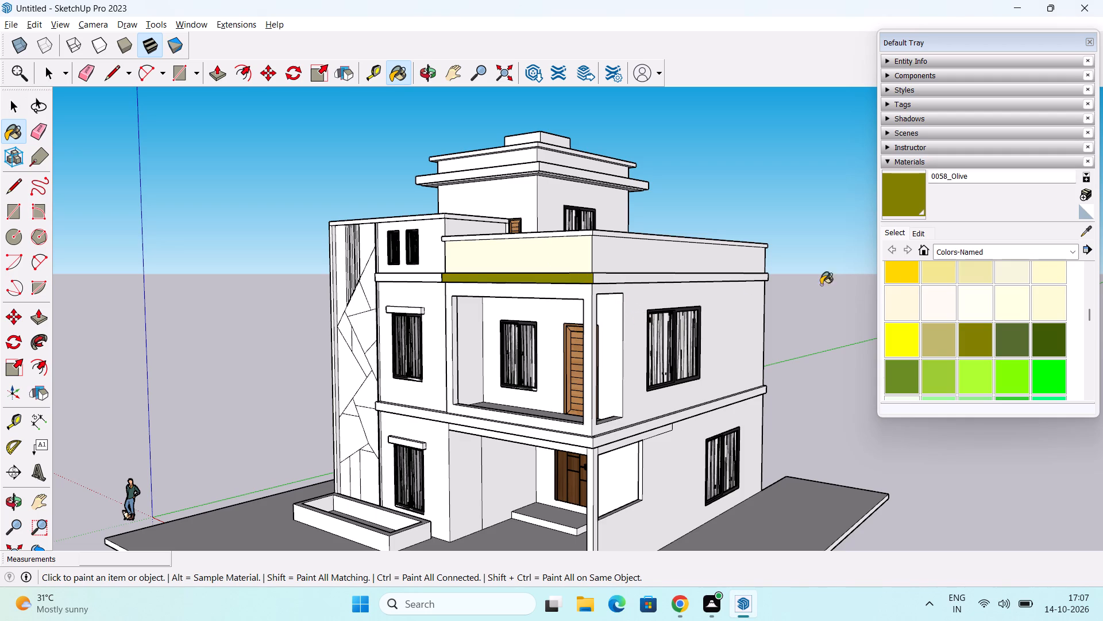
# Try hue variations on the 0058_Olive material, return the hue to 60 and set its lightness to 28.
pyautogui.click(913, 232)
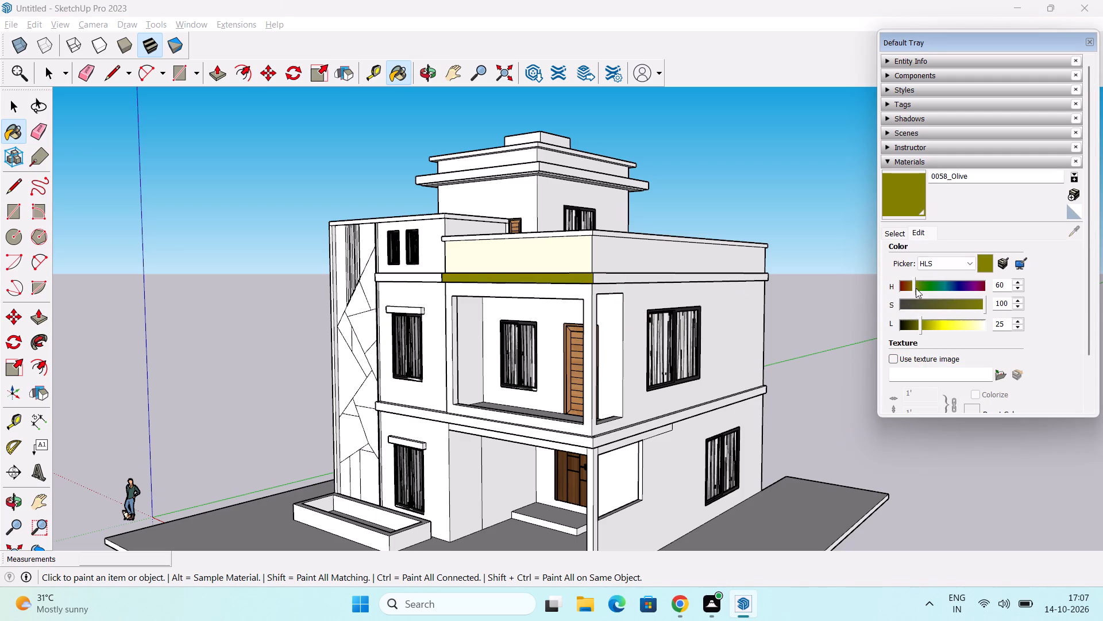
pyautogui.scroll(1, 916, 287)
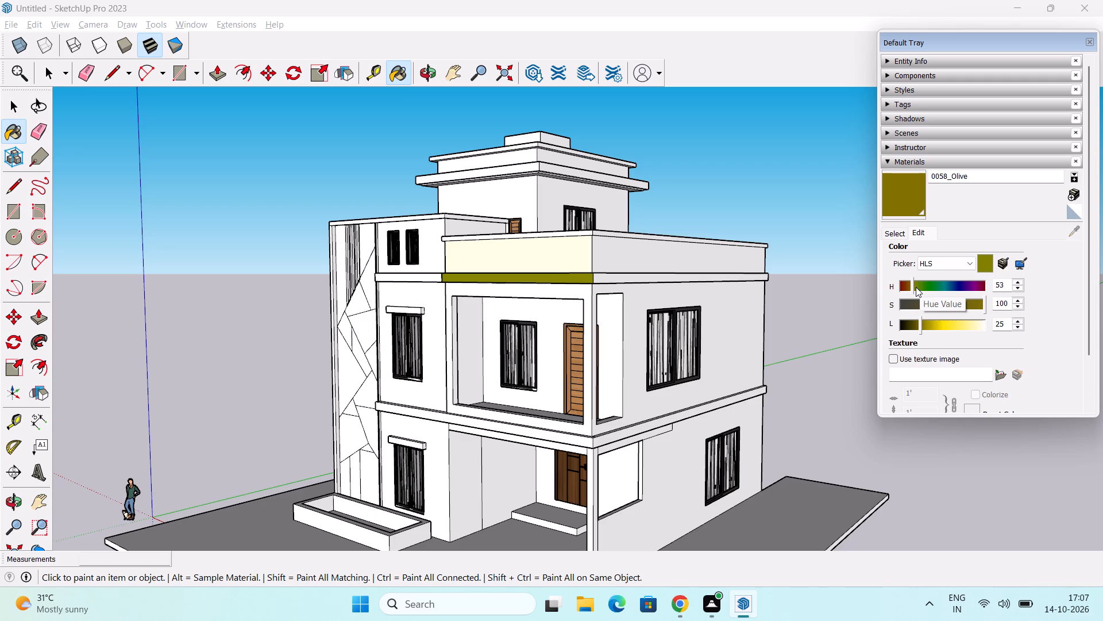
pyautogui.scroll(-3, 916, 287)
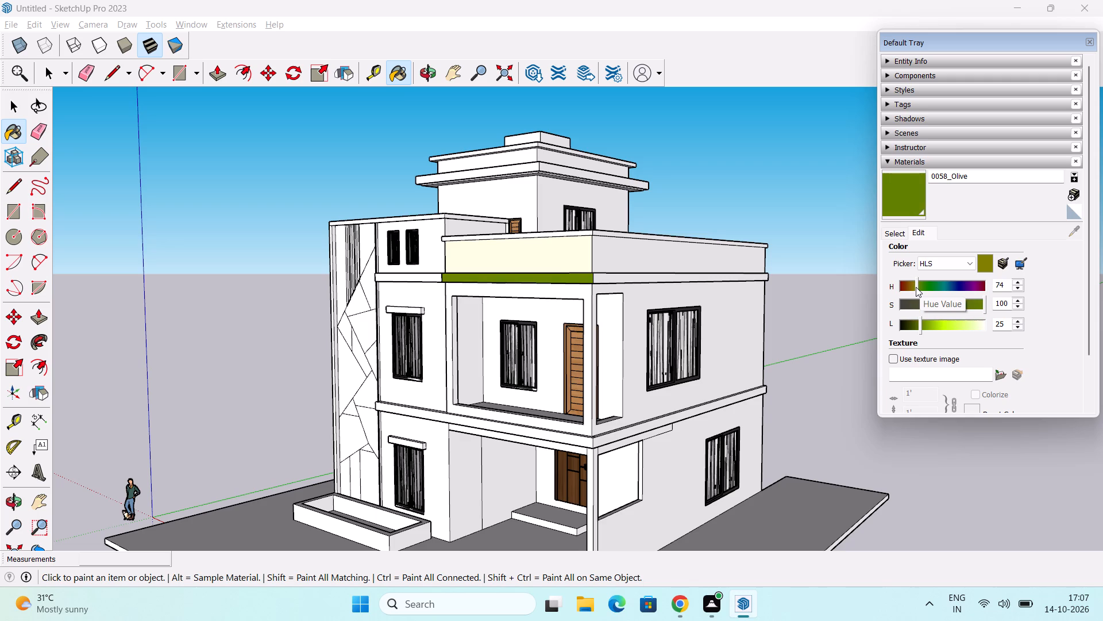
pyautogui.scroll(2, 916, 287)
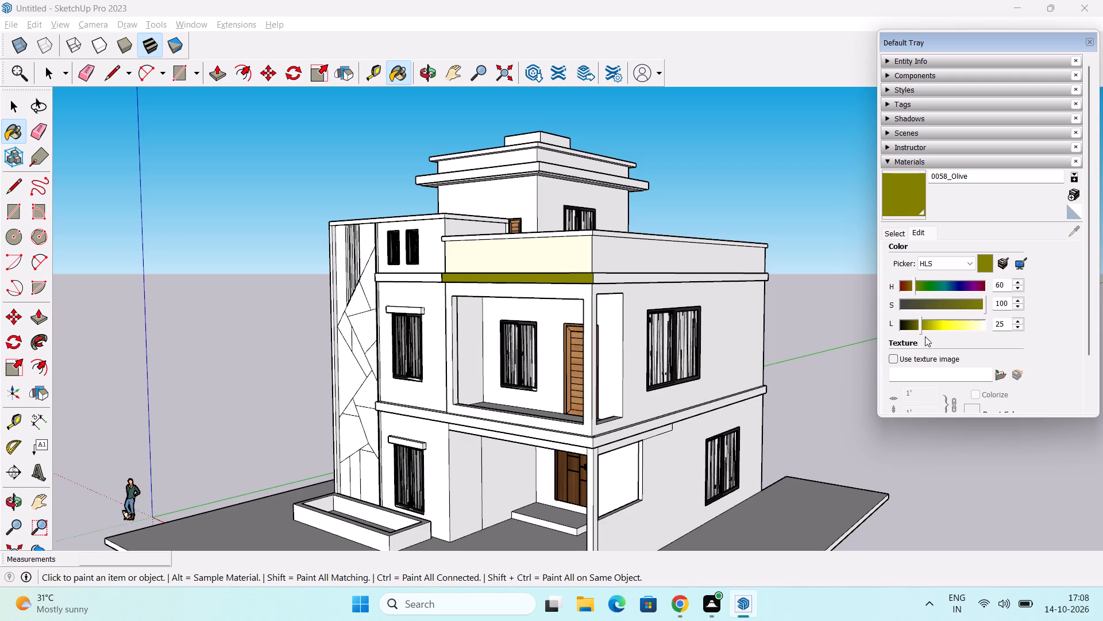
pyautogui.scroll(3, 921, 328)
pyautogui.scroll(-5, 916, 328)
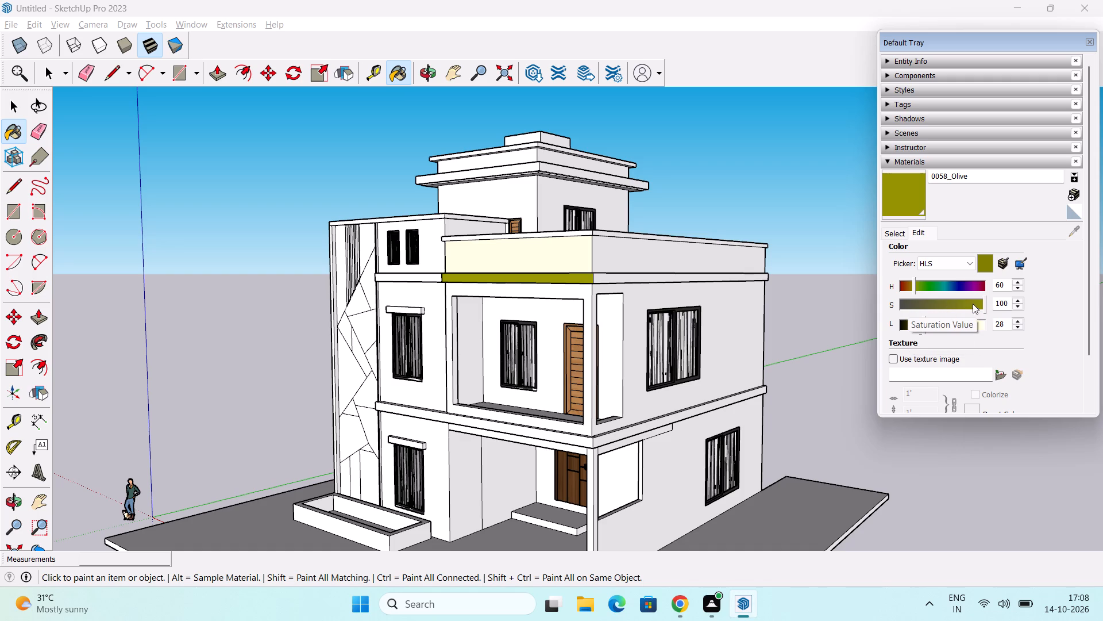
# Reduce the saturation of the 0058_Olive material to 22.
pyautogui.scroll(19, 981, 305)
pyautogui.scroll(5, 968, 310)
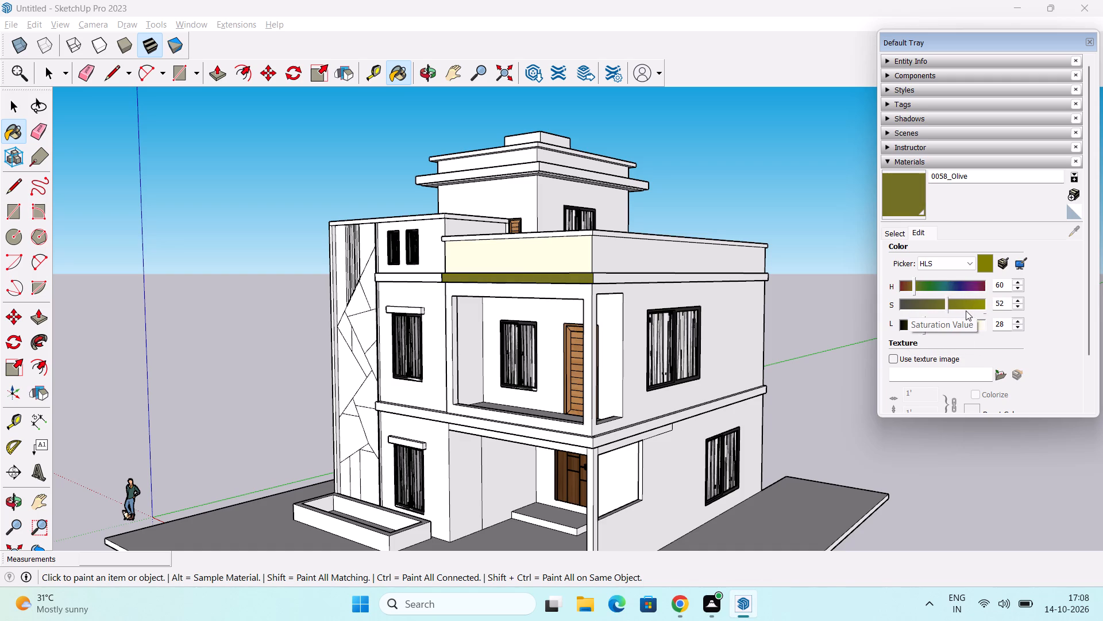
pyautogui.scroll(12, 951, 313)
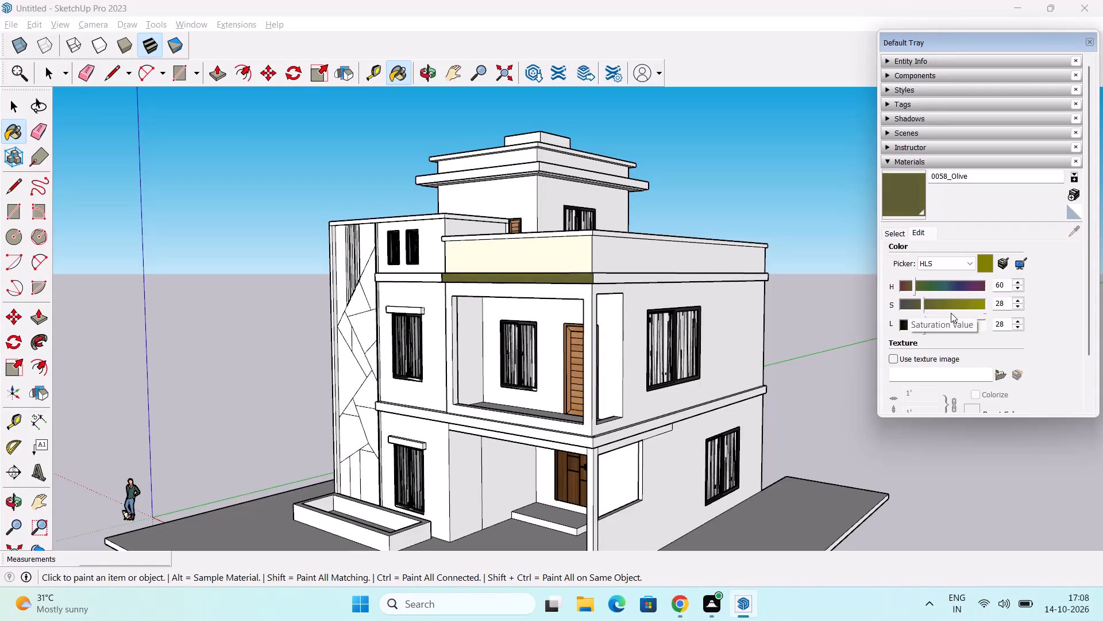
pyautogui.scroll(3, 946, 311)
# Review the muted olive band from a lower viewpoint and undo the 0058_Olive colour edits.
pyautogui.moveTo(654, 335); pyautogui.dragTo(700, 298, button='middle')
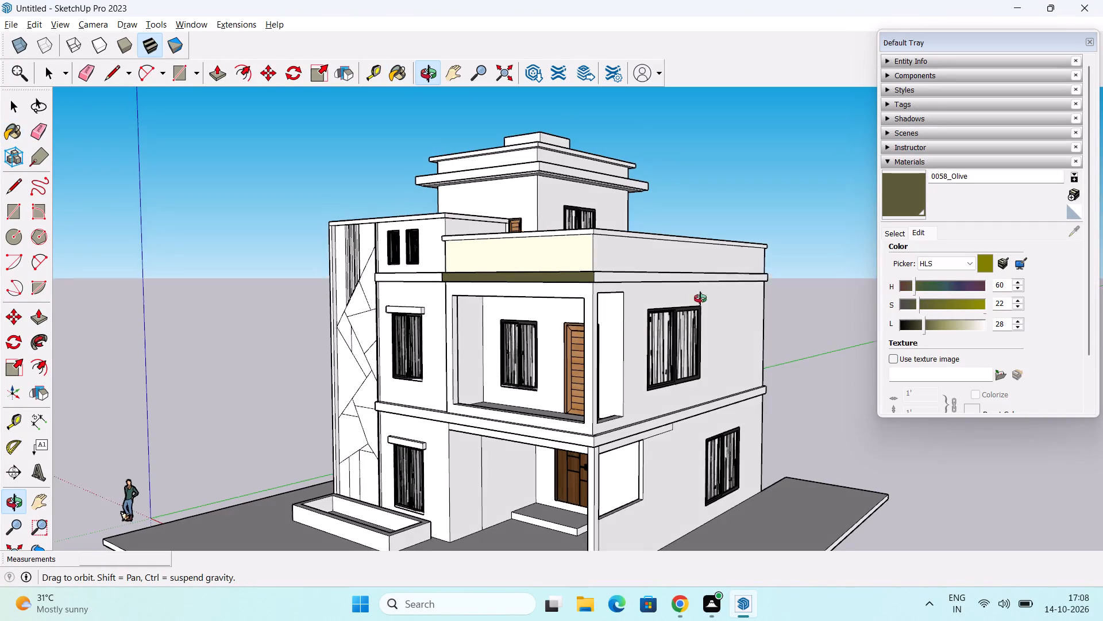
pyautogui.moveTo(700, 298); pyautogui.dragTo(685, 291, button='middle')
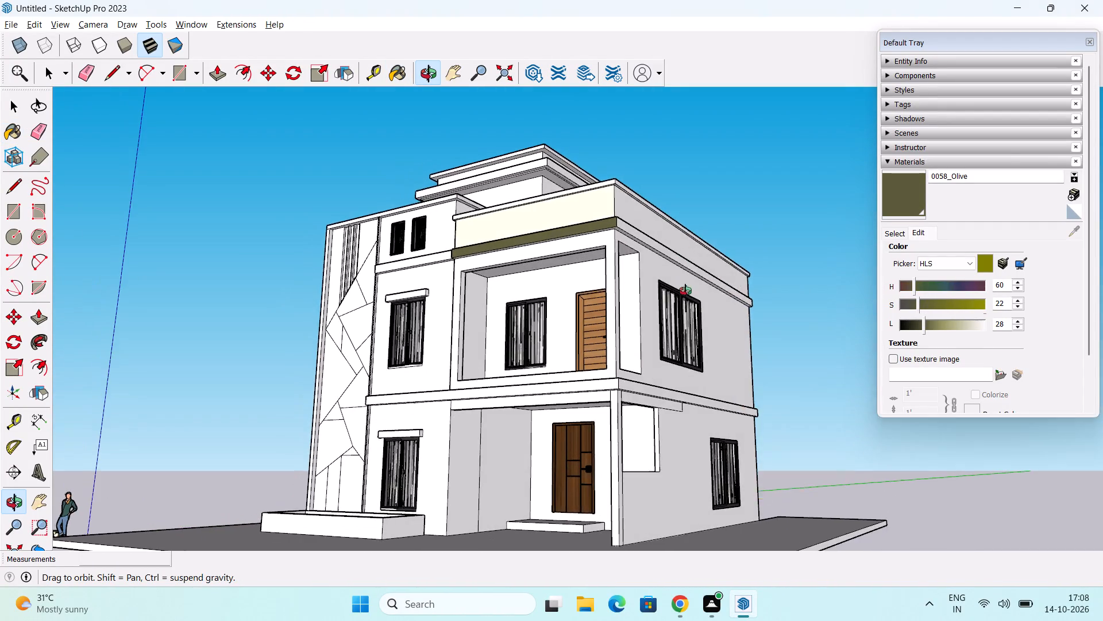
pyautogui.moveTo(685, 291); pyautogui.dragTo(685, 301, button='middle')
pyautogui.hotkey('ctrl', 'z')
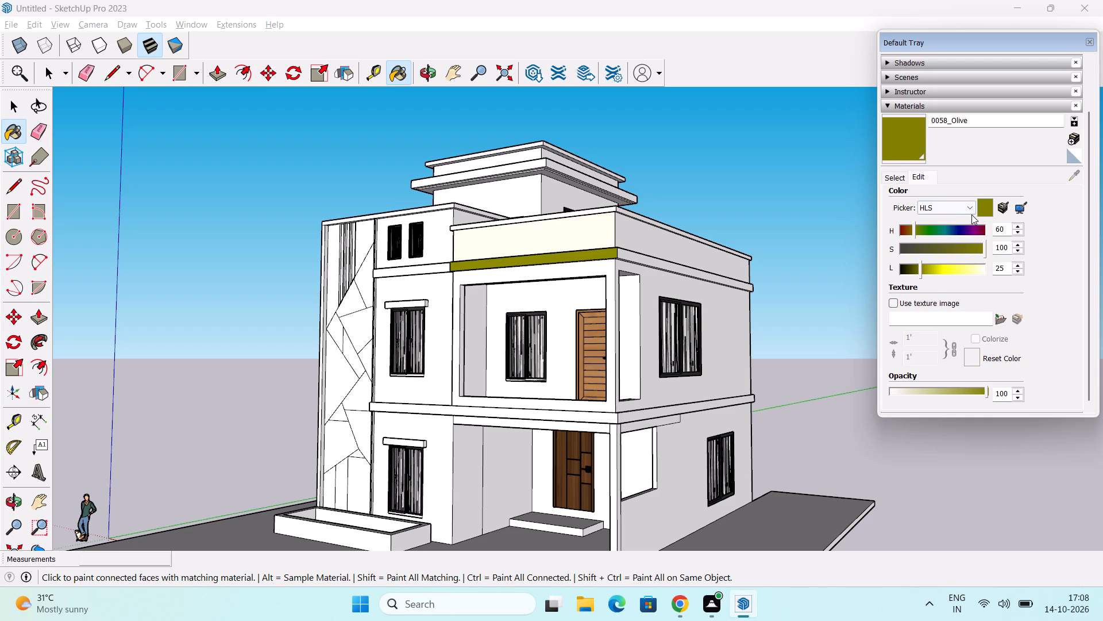
# Repaint the narrow band below the front parapet with the 0058_Olive material.
pyautogui.click(897, 178)
pyautogui.click(902, 191)
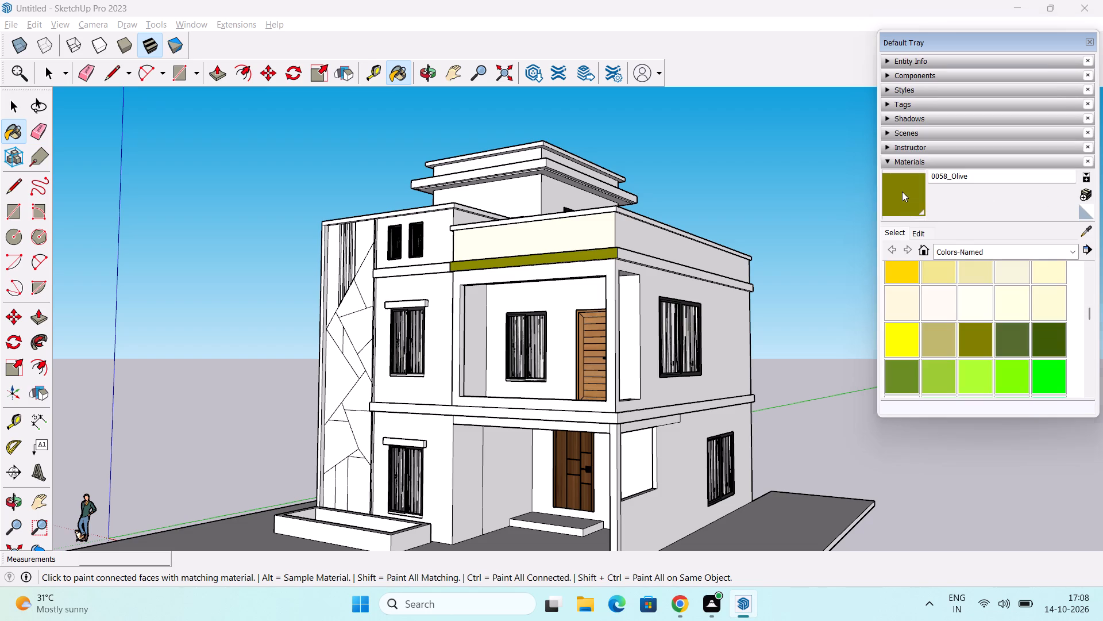
pyautogui.click(583, 256)
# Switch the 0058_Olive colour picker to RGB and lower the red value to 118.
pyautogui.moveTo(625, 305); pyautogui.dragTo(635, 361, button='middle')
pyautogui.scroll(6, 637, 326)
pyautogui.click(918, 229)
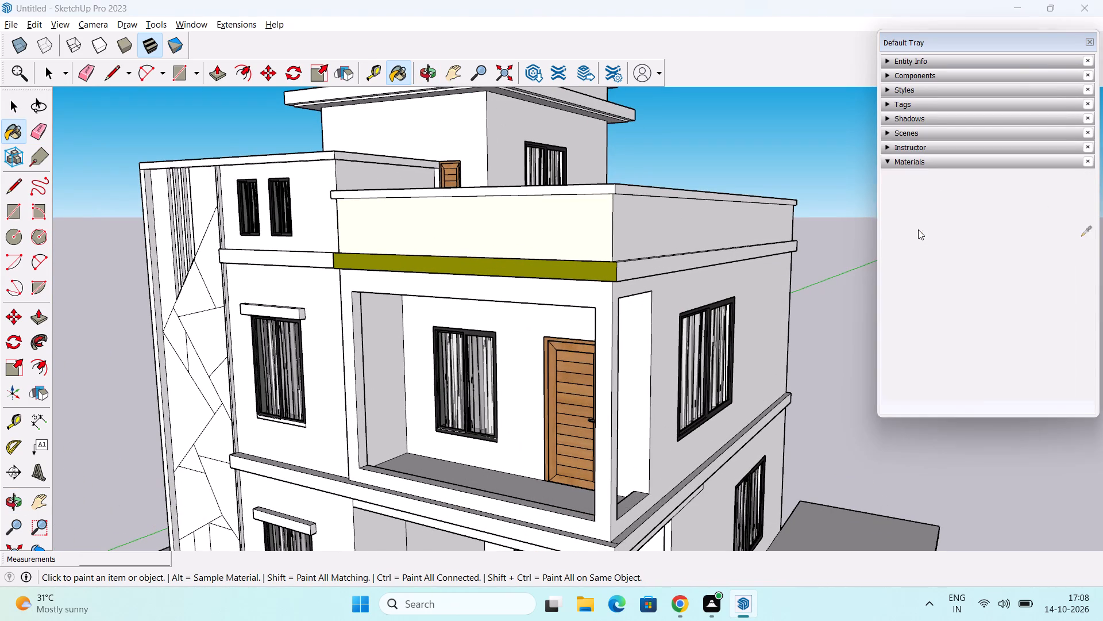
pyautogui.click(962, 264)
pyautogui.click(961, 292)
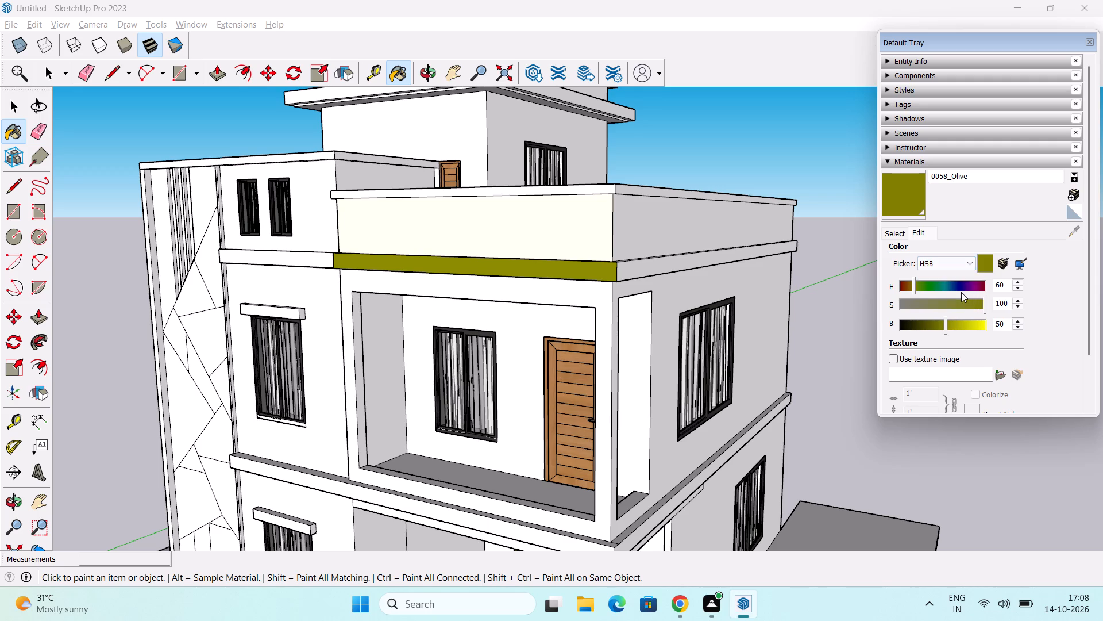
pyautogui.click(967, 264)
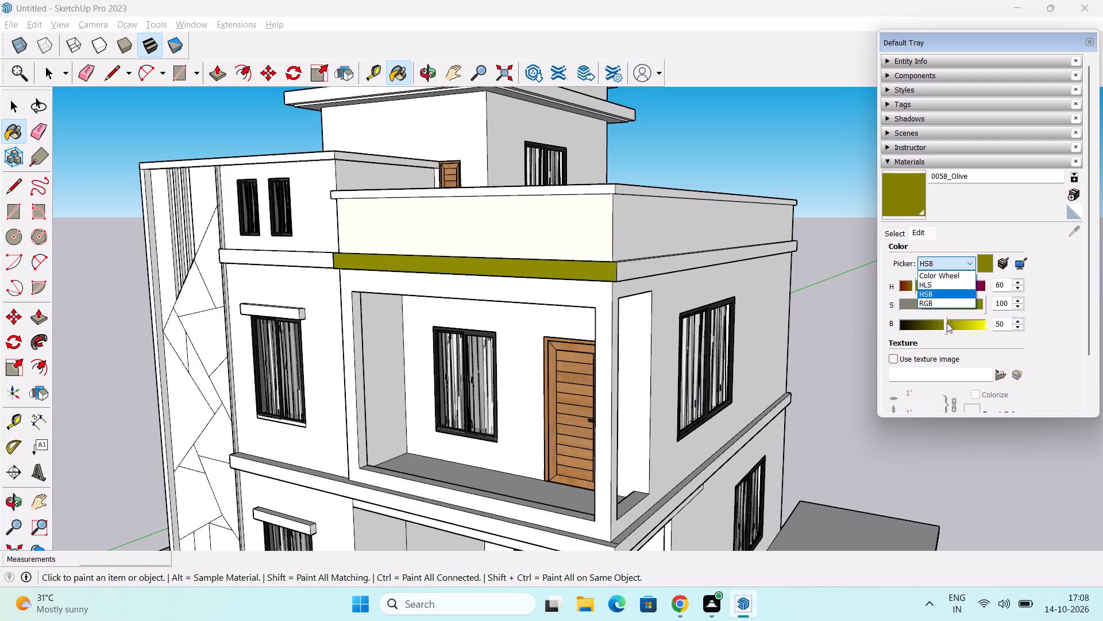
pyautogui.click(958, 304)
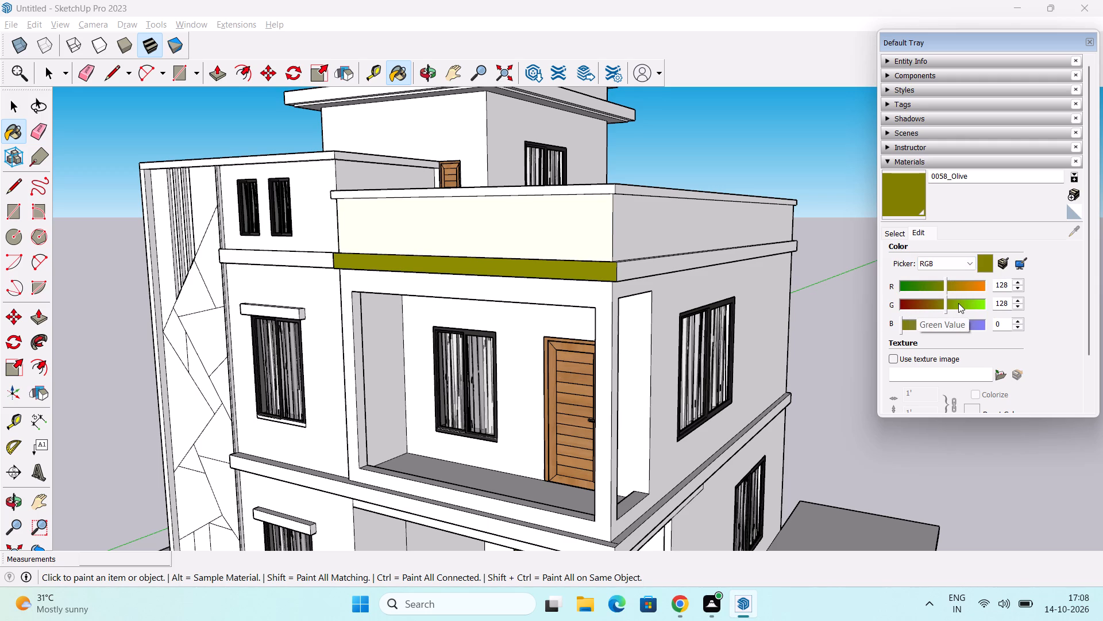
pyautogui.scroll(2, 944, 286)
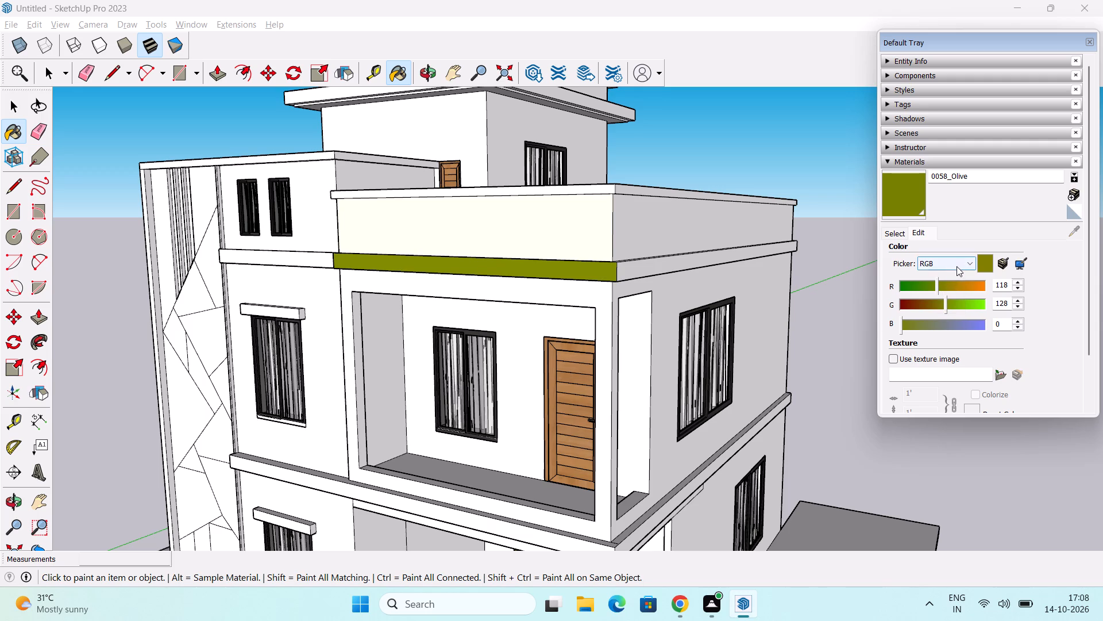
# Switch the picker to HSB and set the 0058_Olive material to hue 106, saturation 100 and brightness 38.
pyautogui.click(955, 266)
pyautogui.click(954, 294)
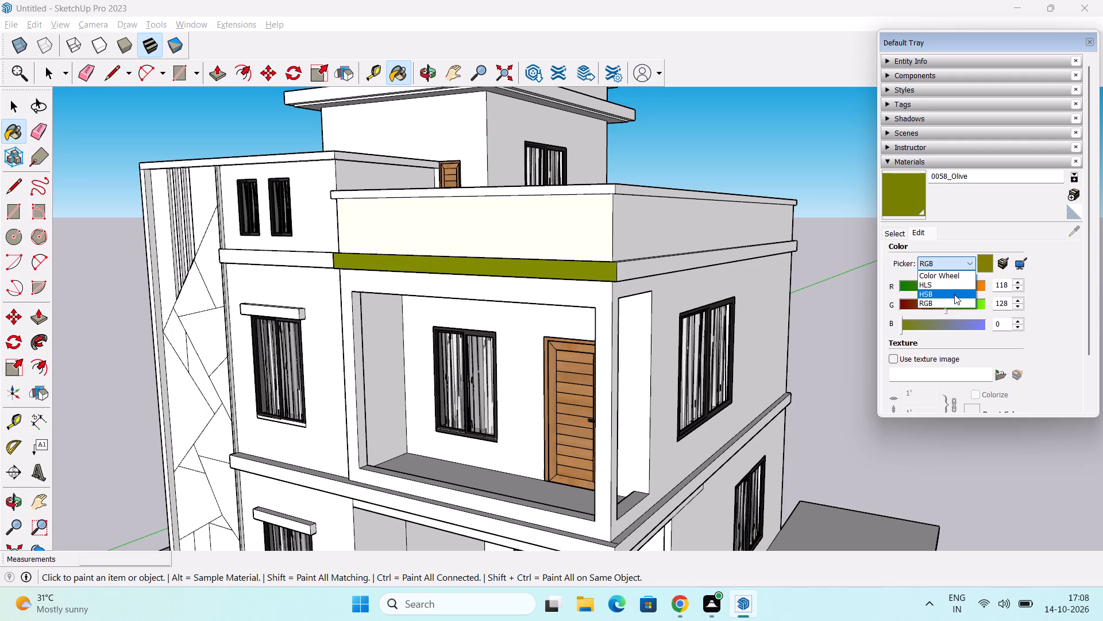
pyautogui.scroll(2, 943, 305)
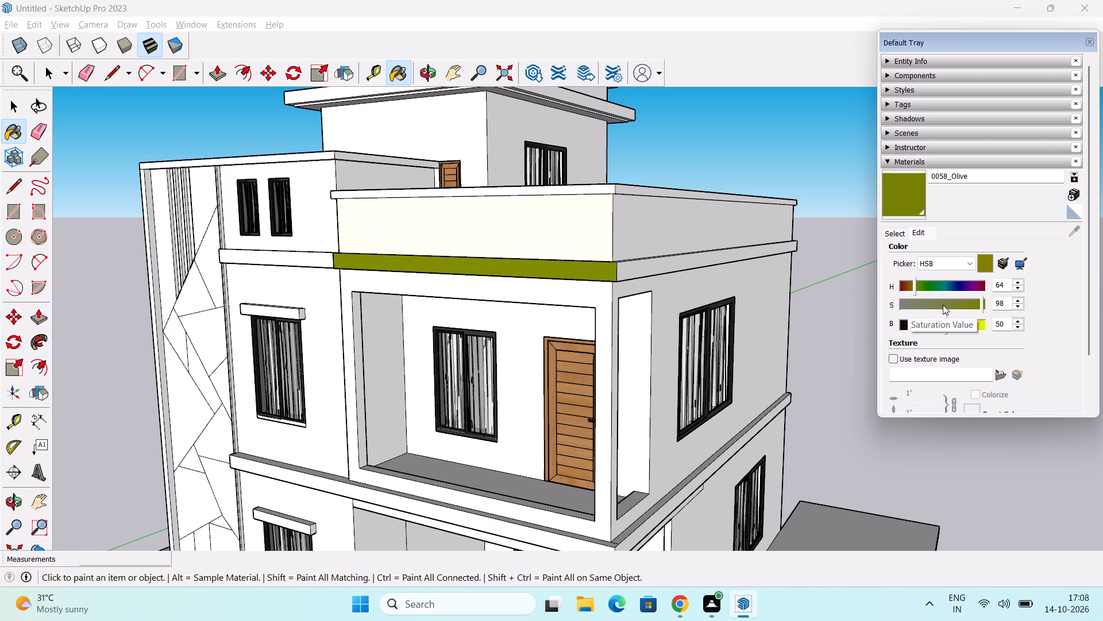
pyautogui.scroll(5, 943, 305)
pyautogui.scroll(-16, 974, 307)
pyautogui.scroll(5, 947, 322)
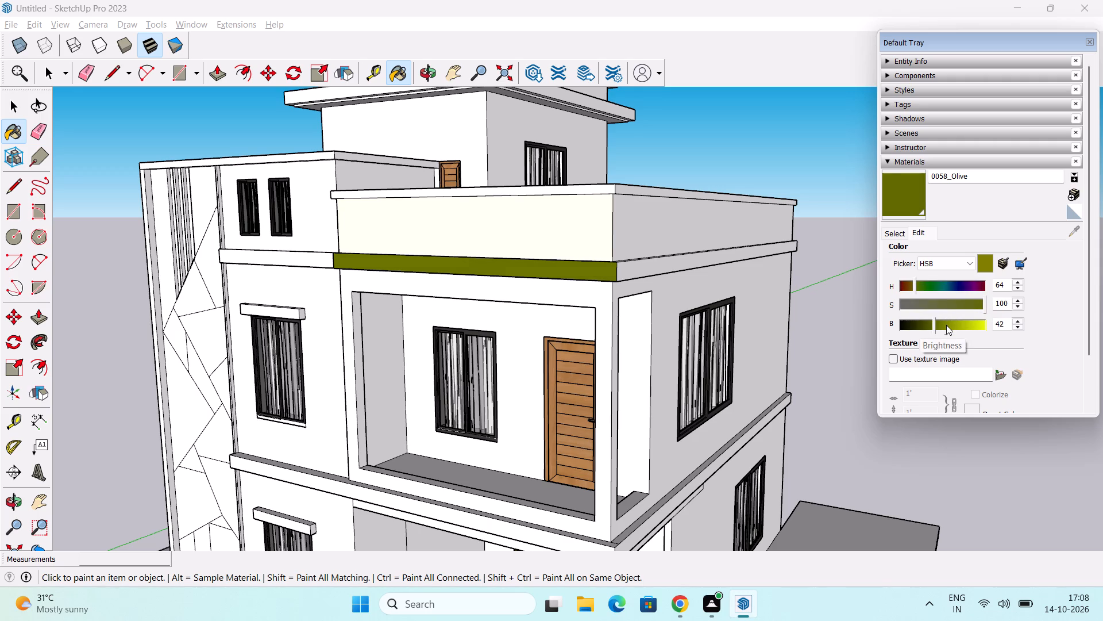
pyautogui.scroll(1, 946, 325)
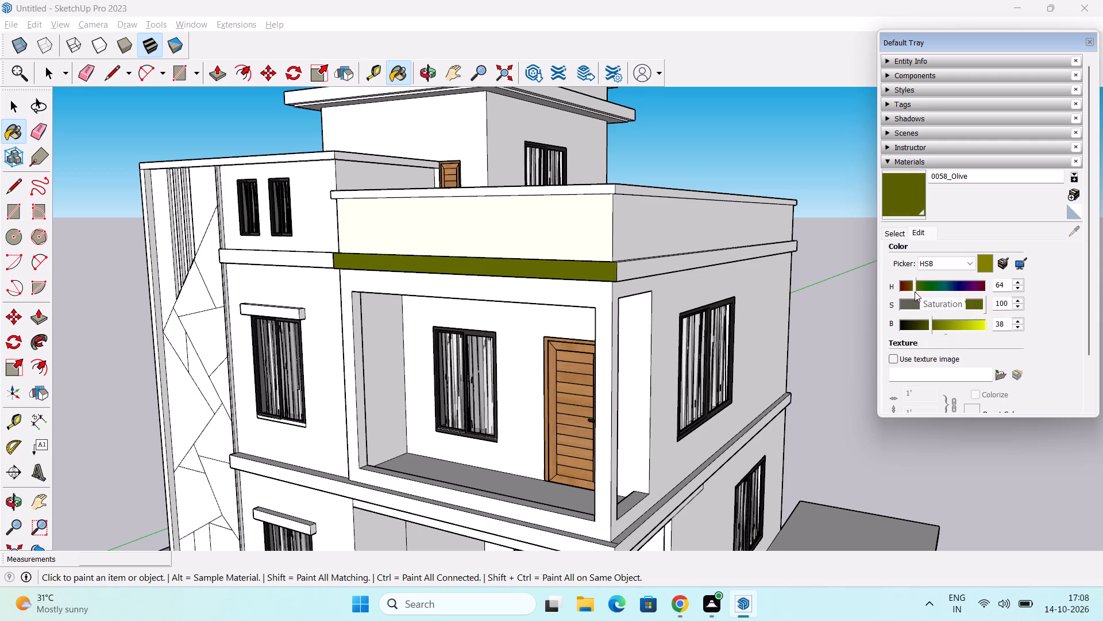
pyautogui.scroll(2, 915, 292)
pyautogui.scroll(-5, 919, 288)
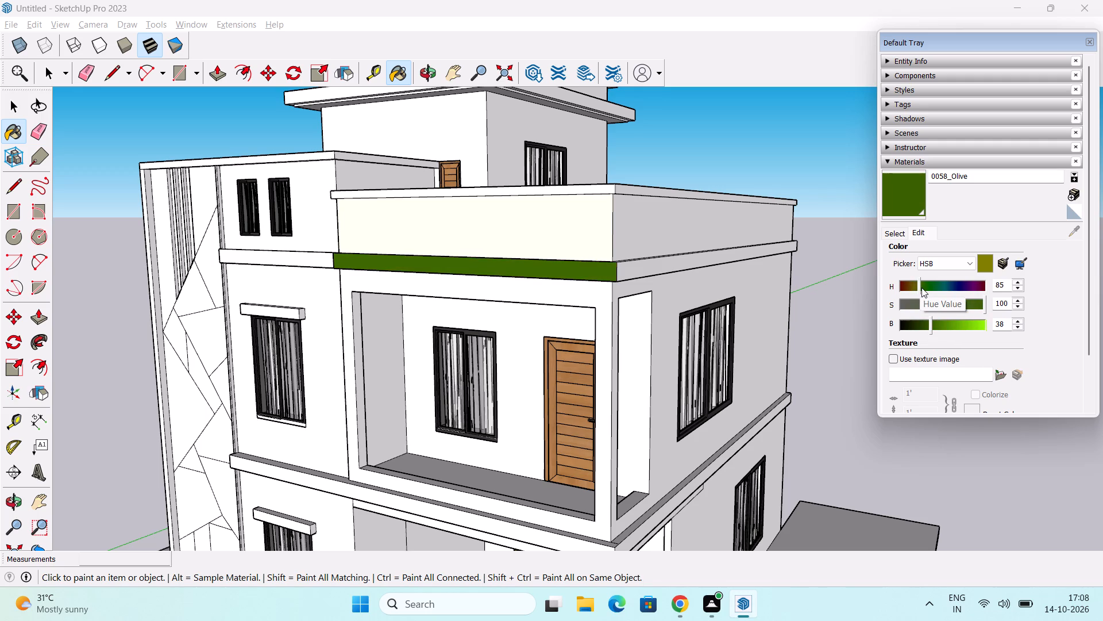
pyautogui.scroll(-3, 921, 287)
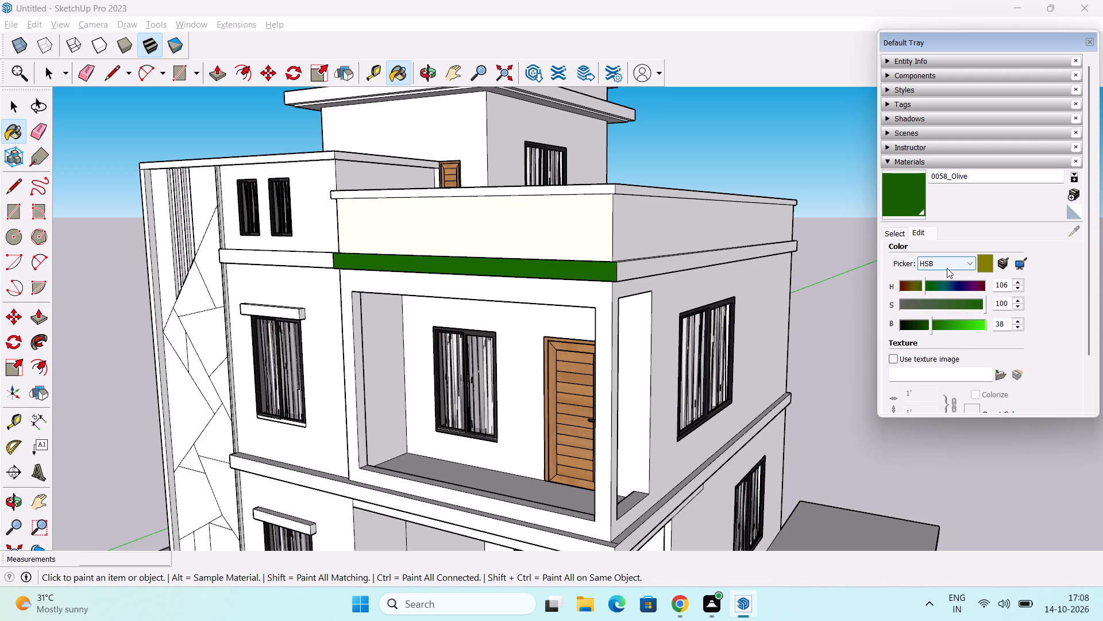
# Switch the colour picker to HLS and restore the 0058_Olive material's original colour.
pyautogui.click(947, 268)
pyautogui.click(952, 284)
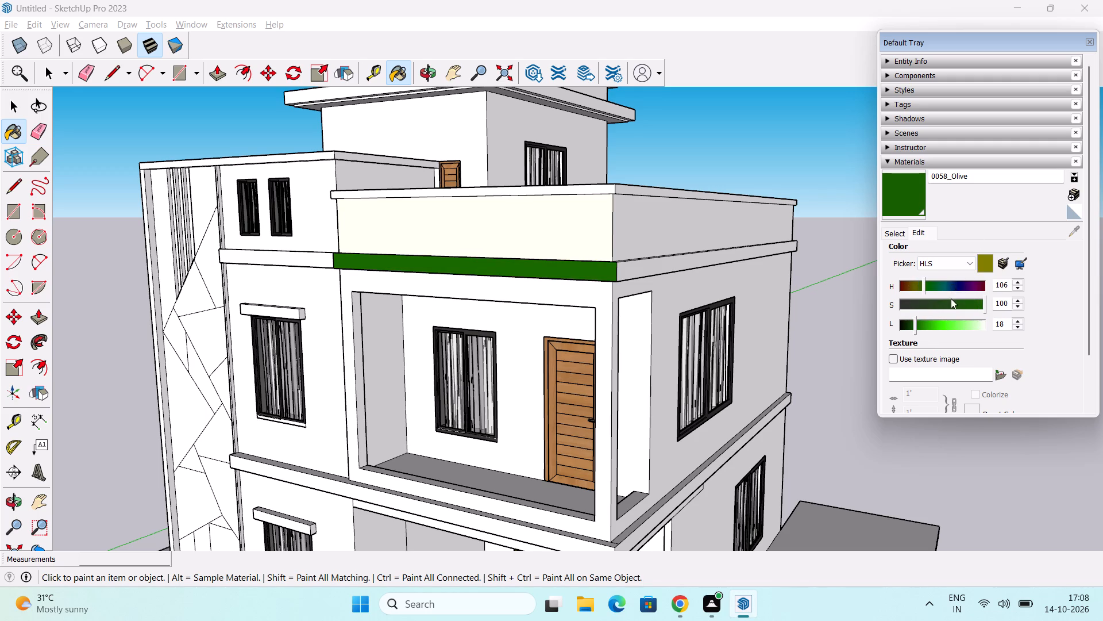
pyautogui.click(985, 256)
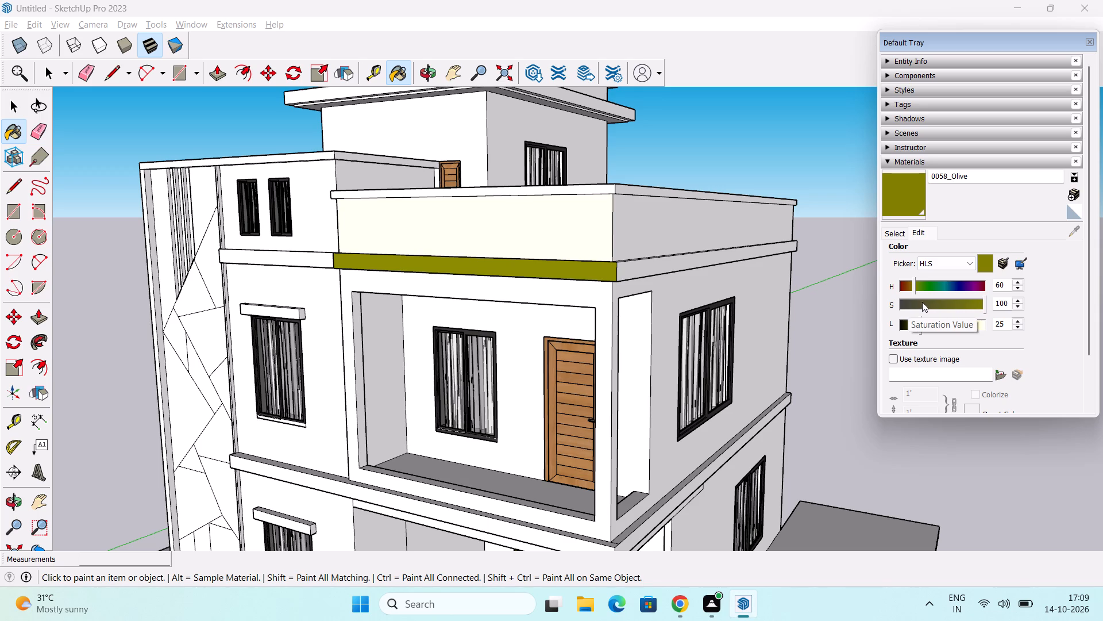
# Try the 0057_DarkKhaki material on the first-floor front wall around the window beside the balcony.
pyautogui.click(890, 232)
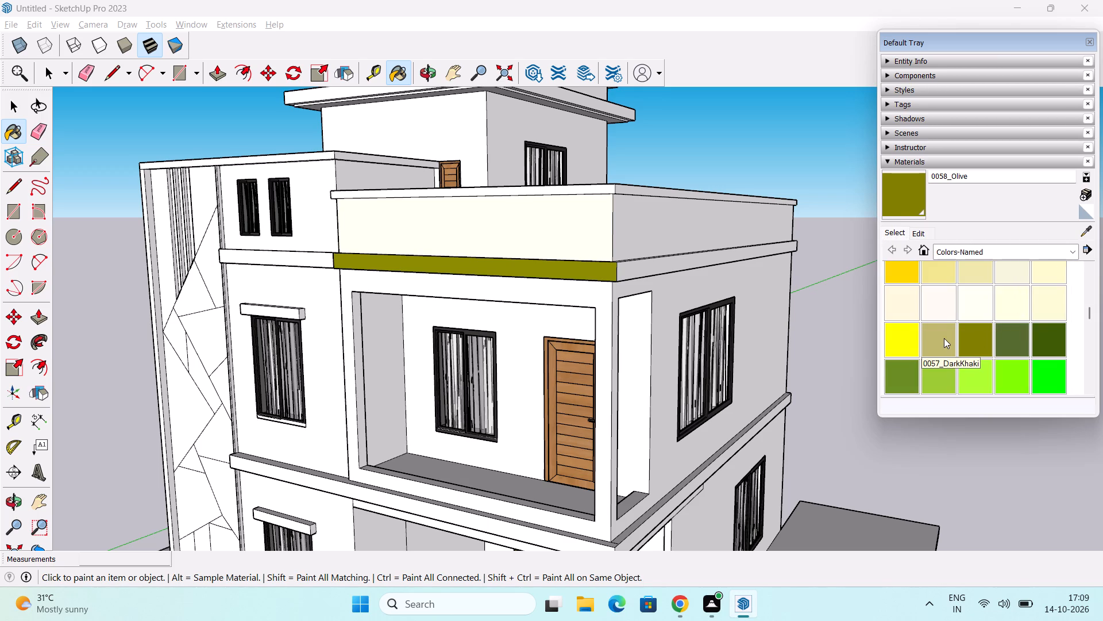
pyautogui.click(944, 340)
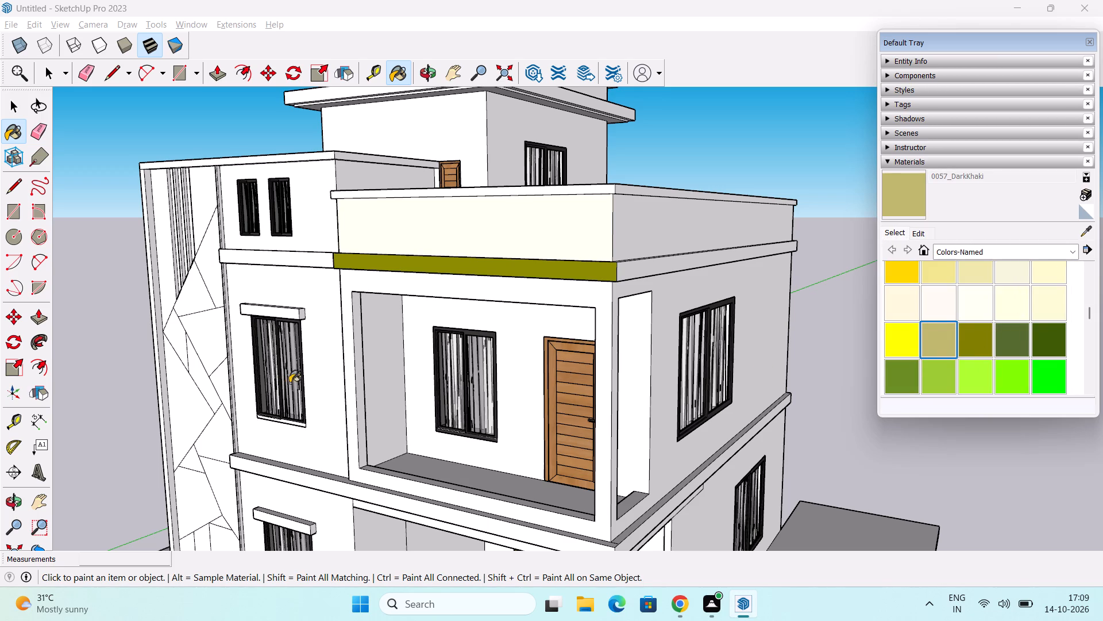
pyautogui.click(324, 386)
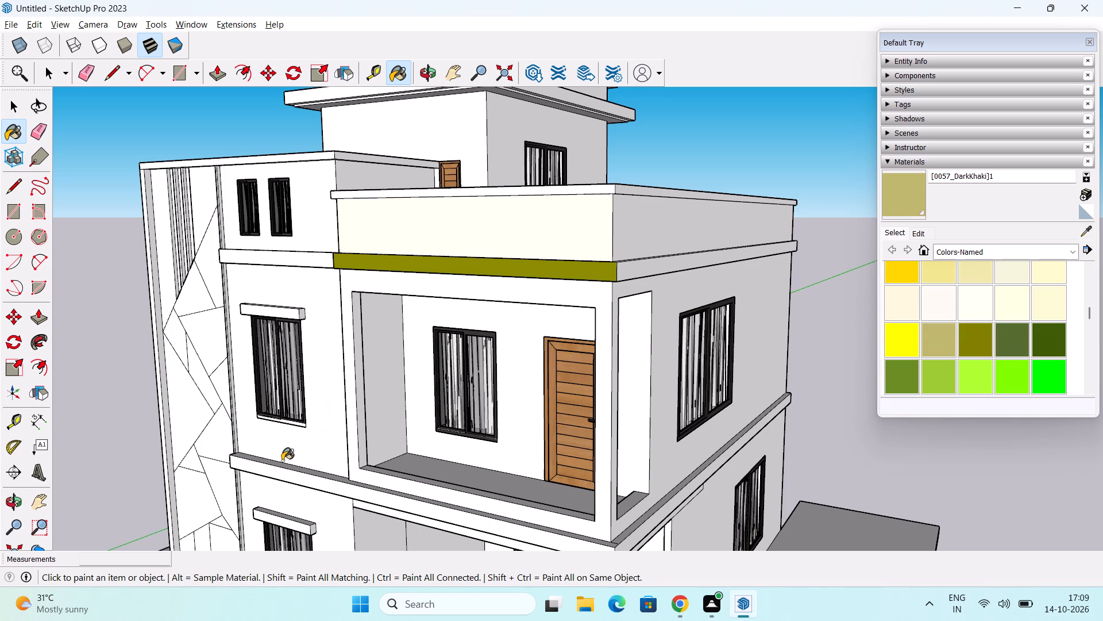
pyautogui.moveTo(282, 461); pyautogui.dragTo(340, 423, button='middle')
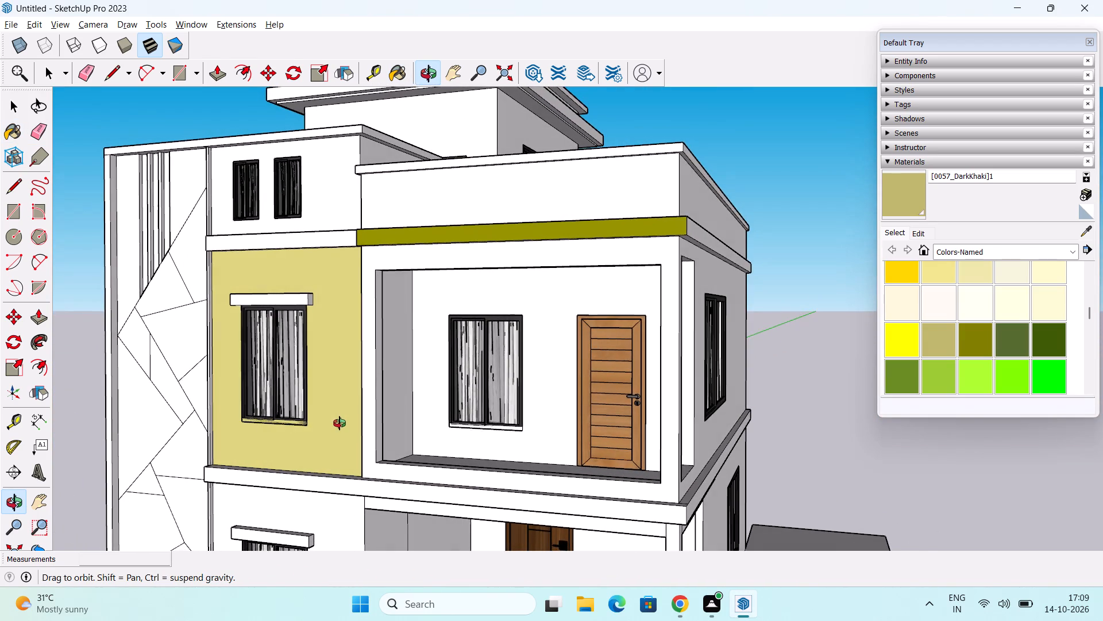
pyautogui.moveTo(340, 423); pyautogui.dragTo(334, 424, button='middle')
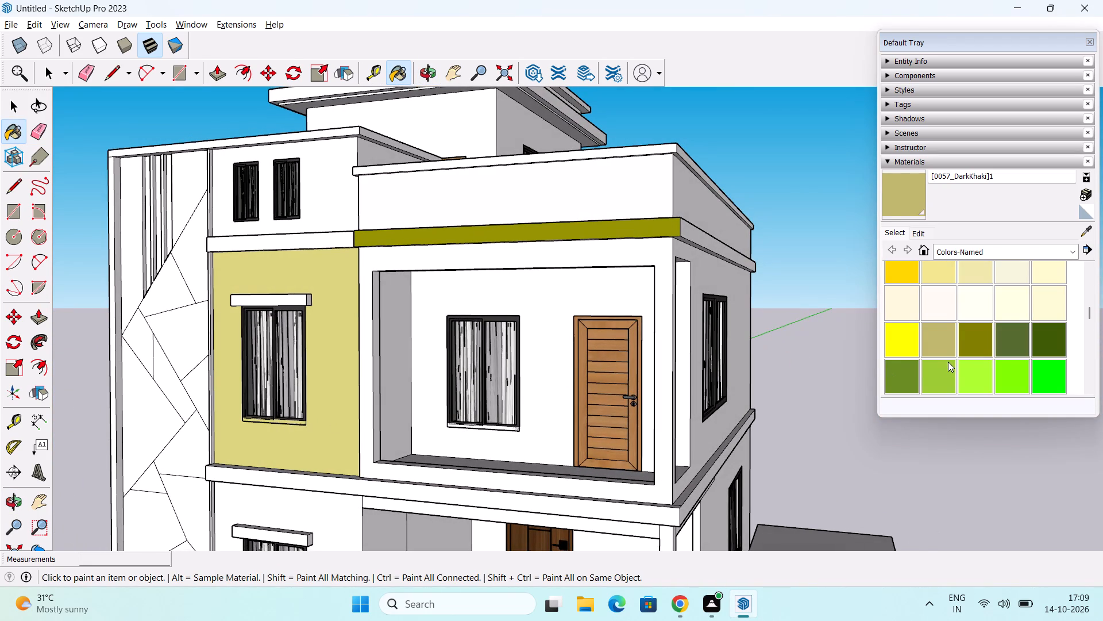
# Paint the first-floor front wall around the window beside the balcony with the 0048_PaleGoldenrod material.
pyautogui.scroll(-1, 948, 362)
pyautogui.scroll(1, 948, 362)
pyautogui.scroll(1, 973, 278)
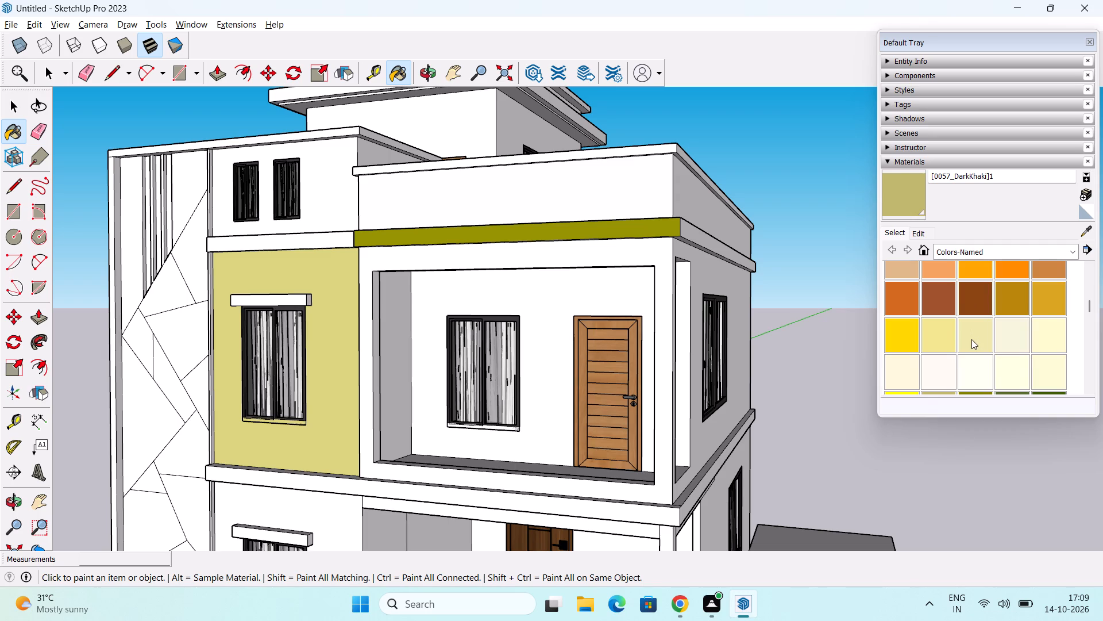
pyautogui.click(971, 339)
pyautogui.click(314, 286)
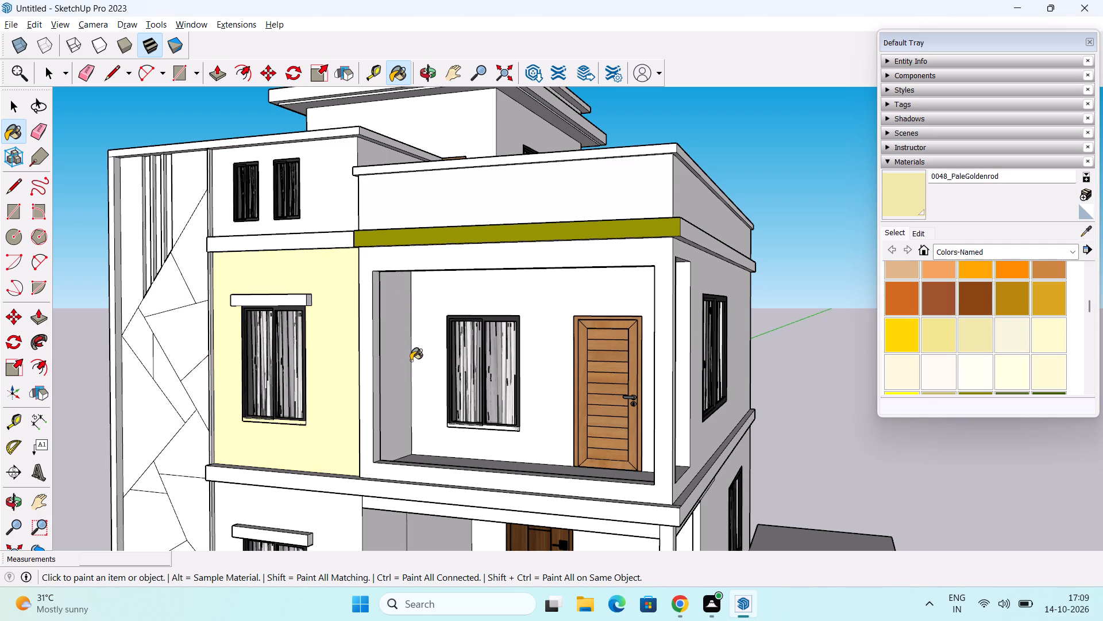
# Shorten the first-floor front window beside the balcony from its bottom edge with Scale so its frame fits the wall.
pyautogui.moveTo(415, 361); pyautogui.dragTo(407, 370, button='middle')
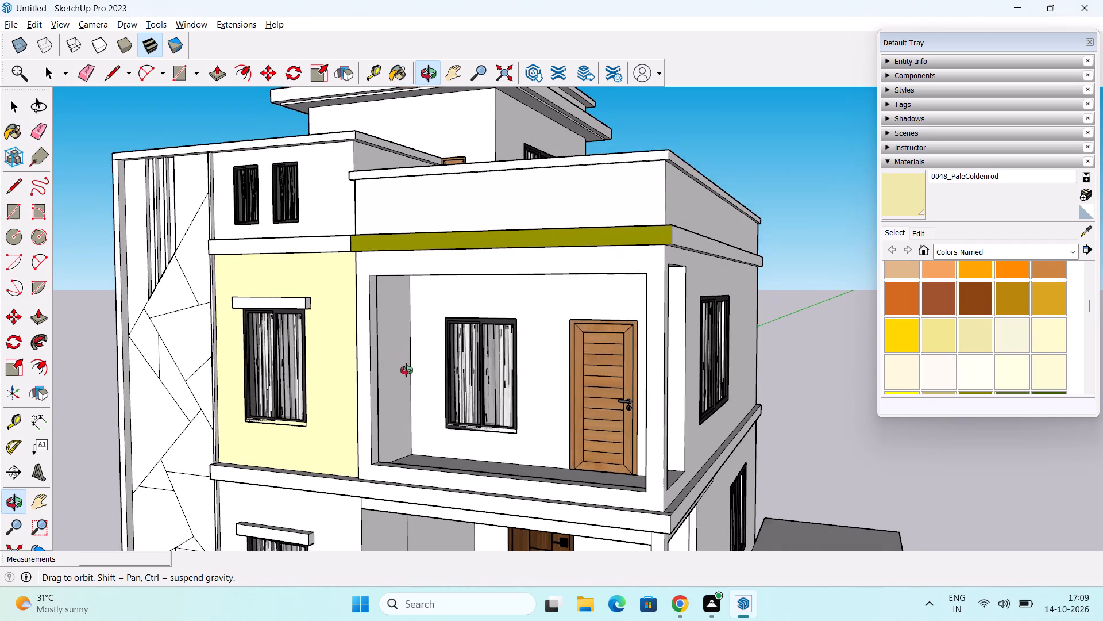
pyautogui.moveTo(407, 370); pyautogui.dragTo(427, 325, button='middle')
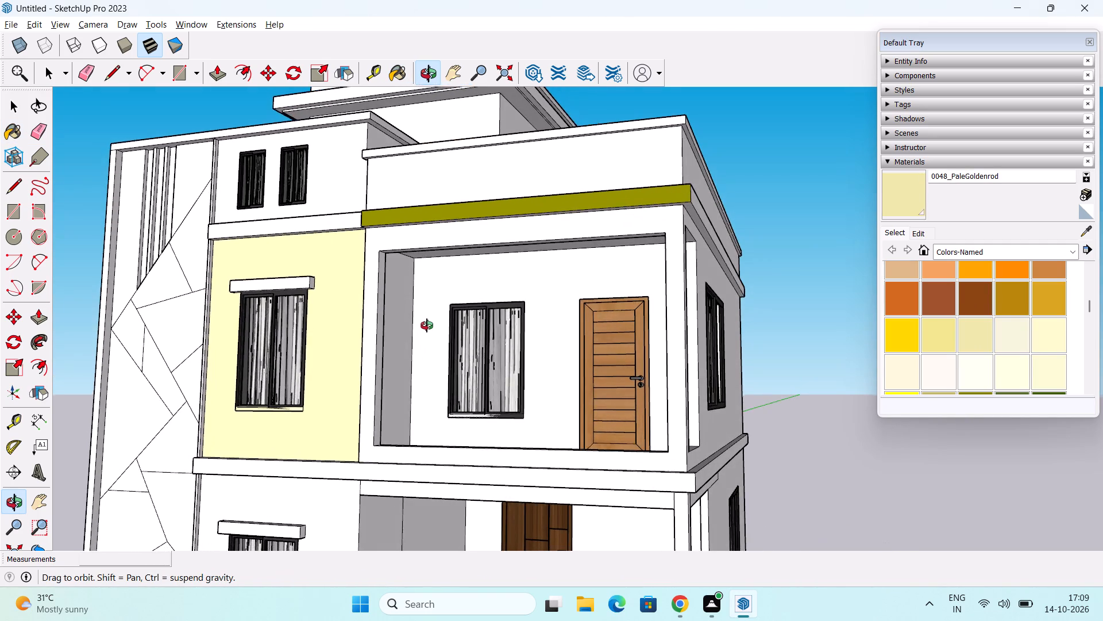
pyautogui.moveTo(427, 325); pyautogui.dragTo(446, 346, button='middle')
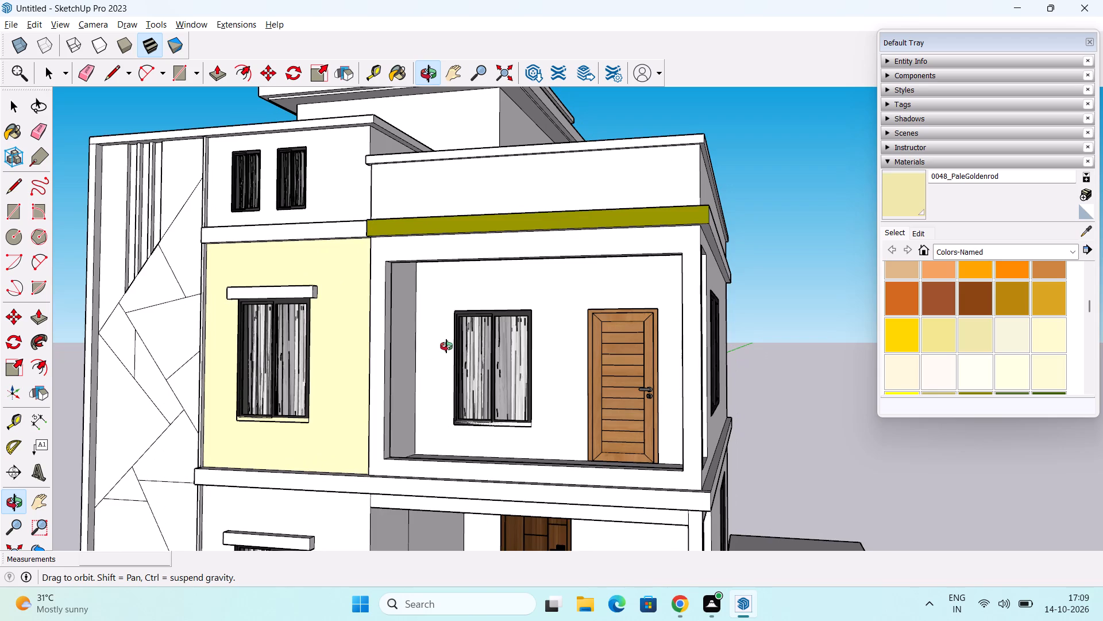
pyautogui.moveTo(446, 346); pyautogui.dragTo(469, 371, button='middle')
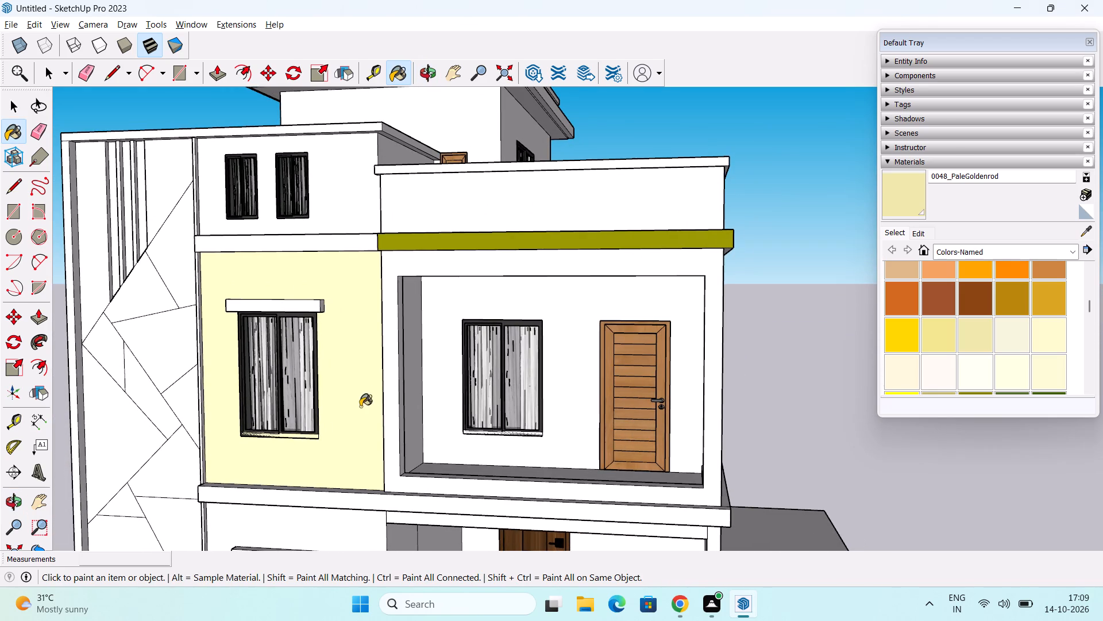
pyautogui.press('space')
pyautogui.click(317, 431)
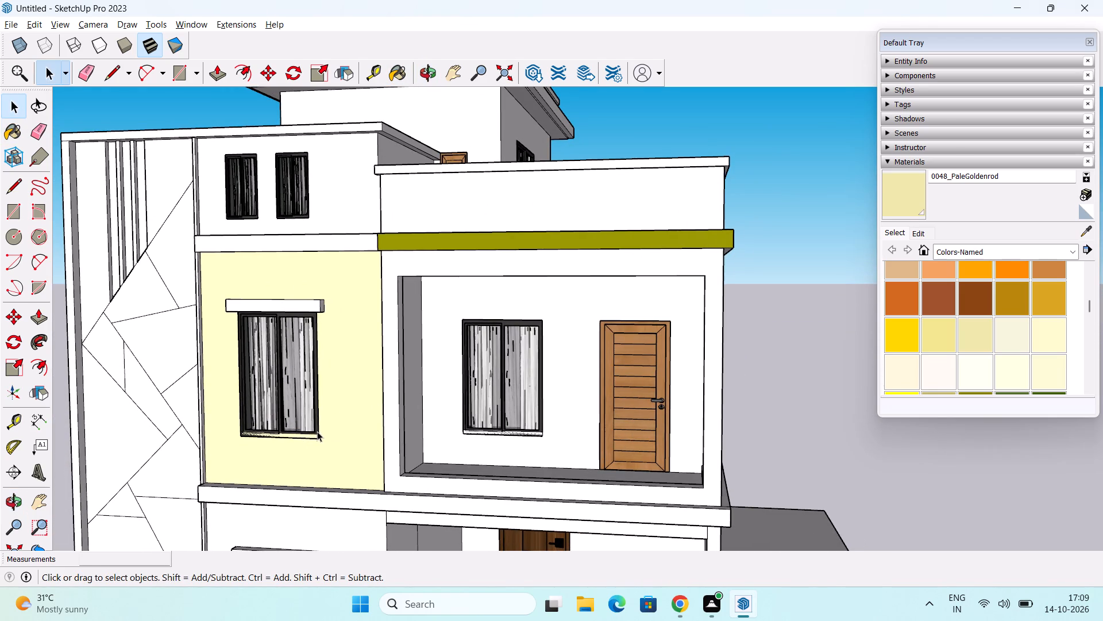
pyautogui.click(276, 396)
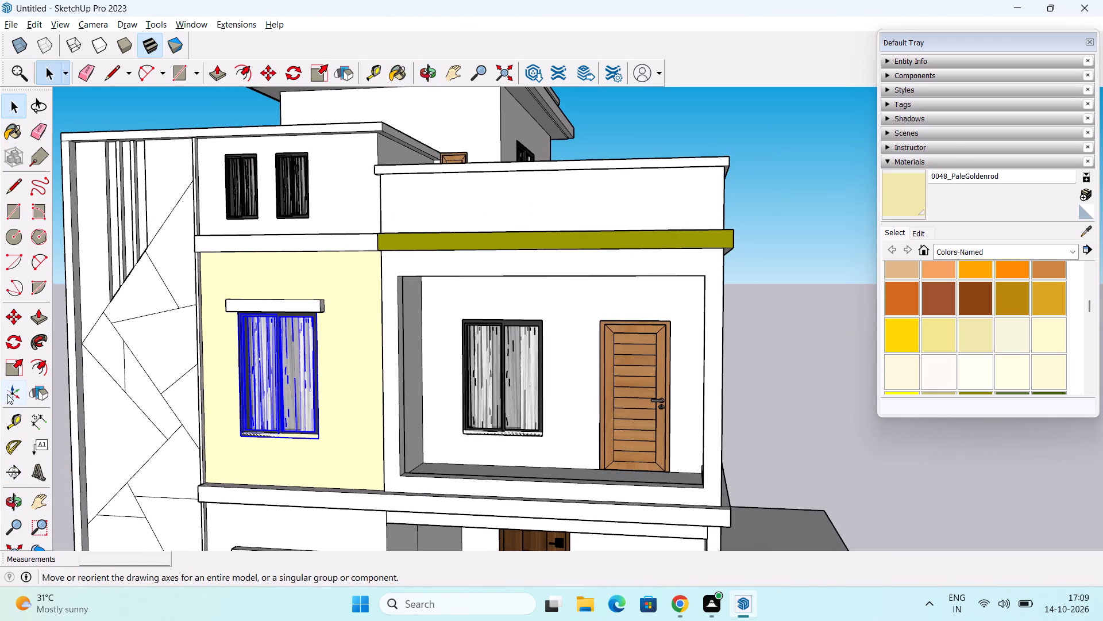
pyautogui.click(6, 375)
pyautogui.scroll(5, 264, 459)
pyautogui.moveTo(280, 442); pyautogui.dragTo(298, 422, button='middle')
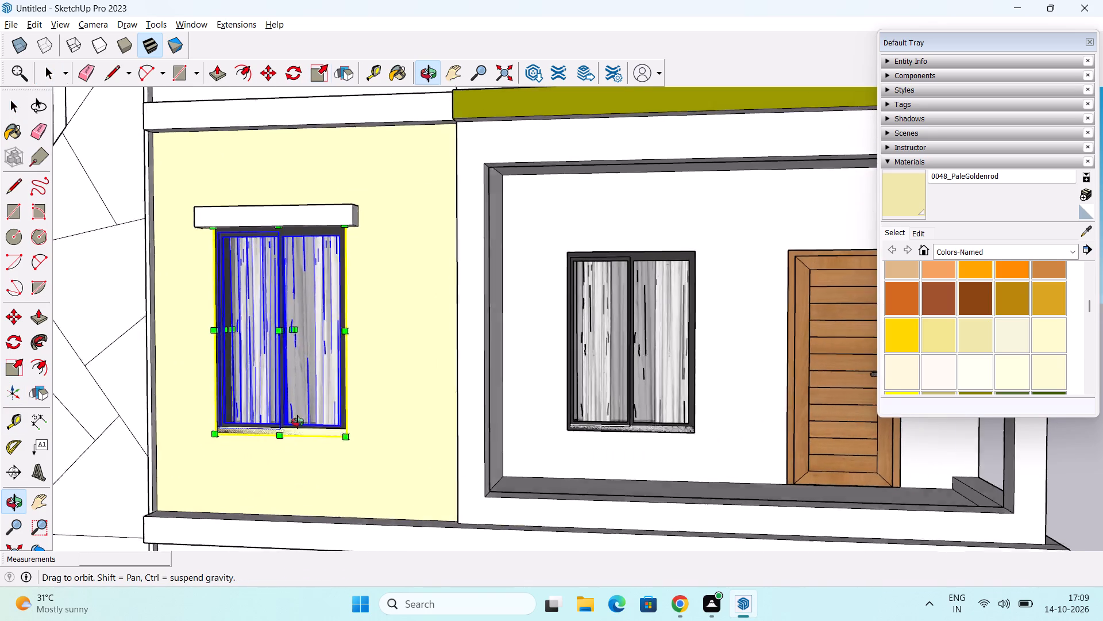
pyautogui.moveTo(298, 422); pyautogui.dragTo(280, 490, button='middle')
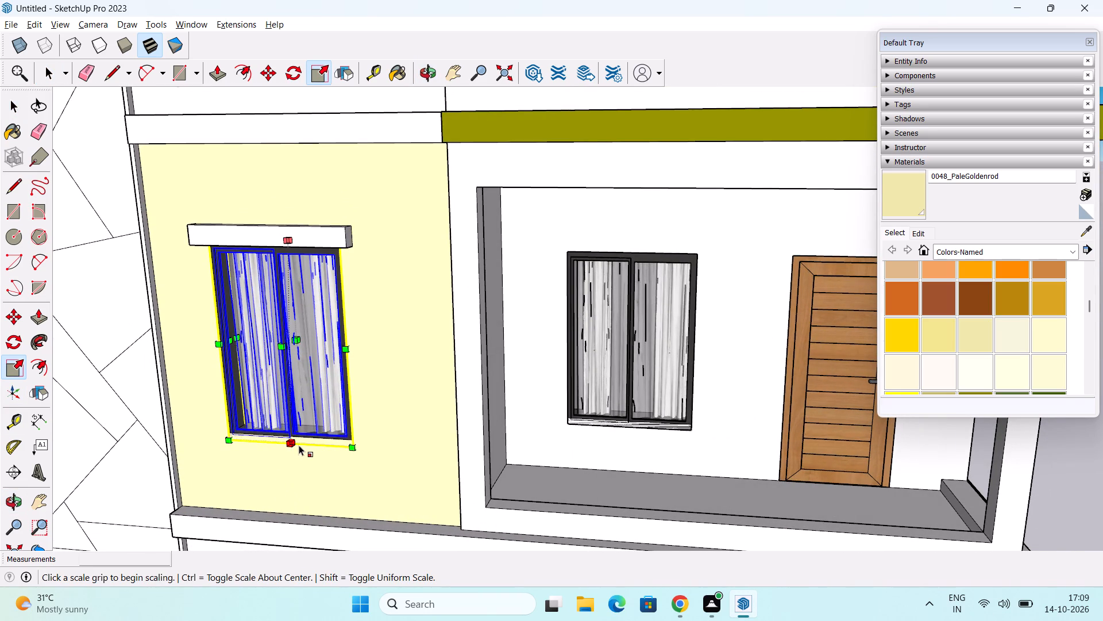
pyautogui.scroll(6, 288, 448)
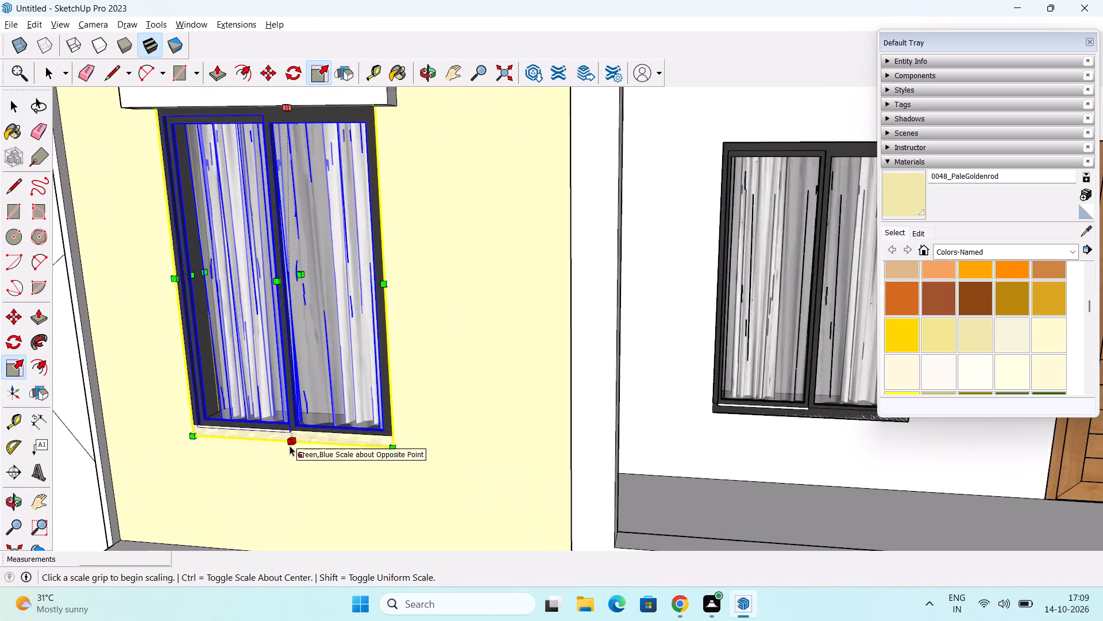
pyautogui.scroll(3, 290, 446)
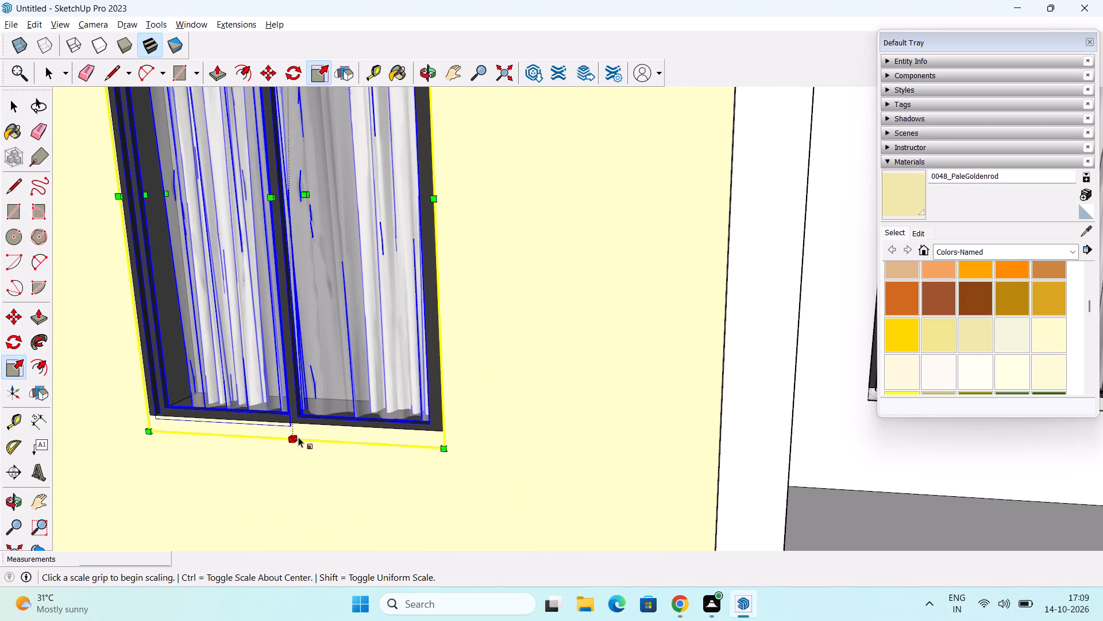
pyautogui.scroll(-6, 302, 434)
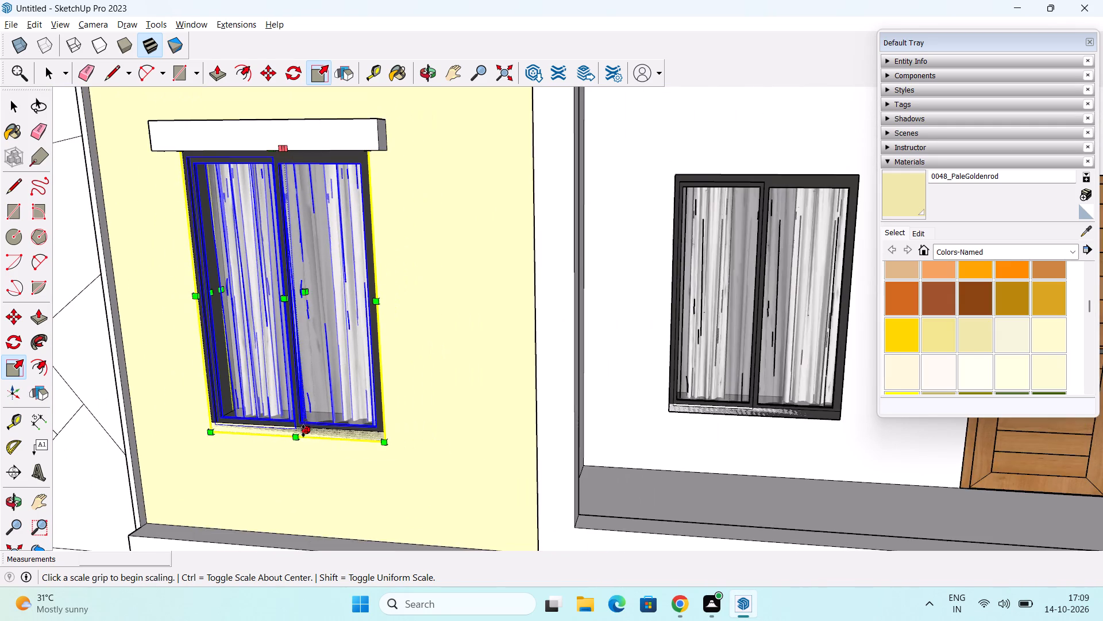
pyautogui.moveTo(257, 314); pyautogui.dragTo(274, 201, button='middle')
pyautogui.moveTo(274, 201); pyautogui.dragTo(304, 269, button='middle')
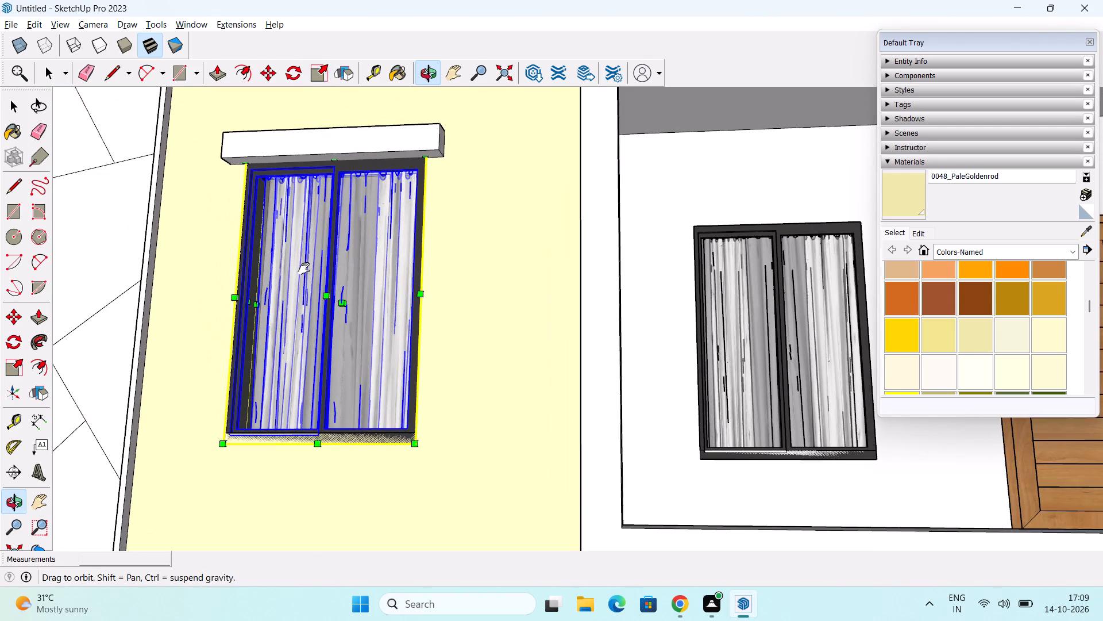
pyautogui.moveTo(304, 269); pyautogui.dragTo(306, 263, button='middle')
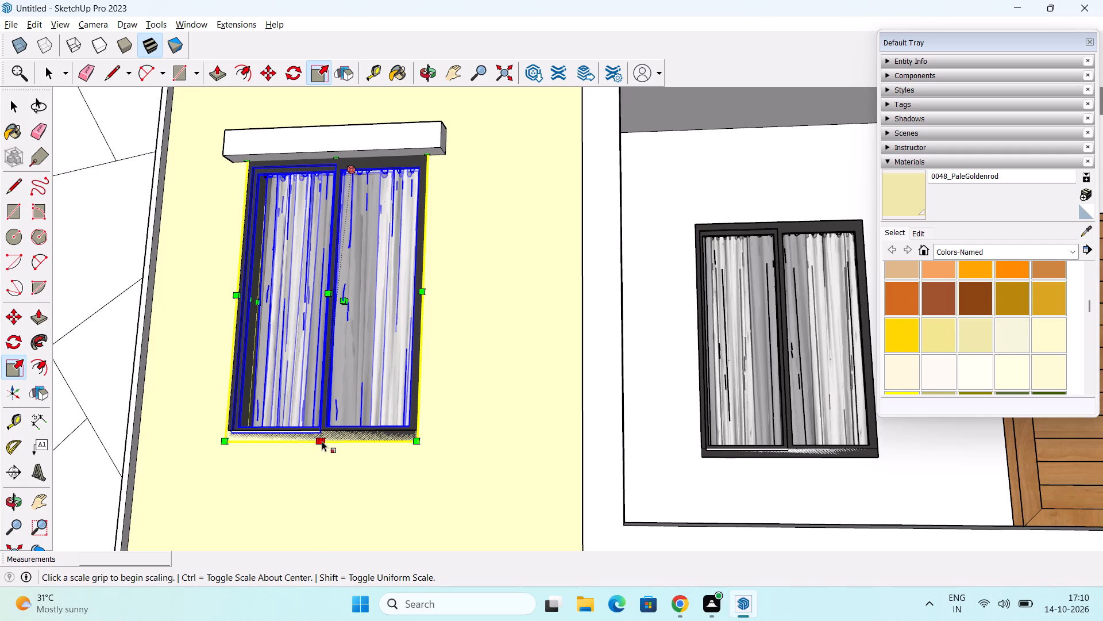
pyautogui.moveTo(329, 440); pyautogui.dragTo(333, 431)
pyautogui.scroll(-1, 396, 381)
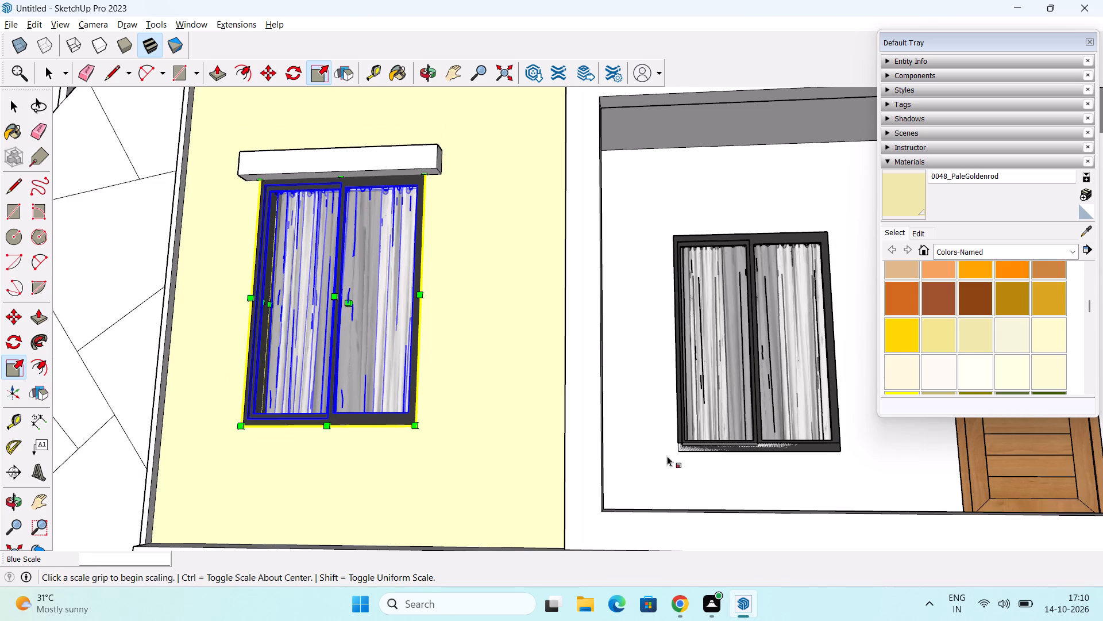
# Scale the height of the window inside the first-floor balcony slightly from its bottom edge to fit its frame.
pyautogui.moveTo(662, 463); pyautogui.dragTo(643, 484, button='middle')
pyautogui.moveTo(669, 462); pyautogui.dragTo(673, 454, button='right')
pyautogui.press('space')
pyautogui.click(677, 412)
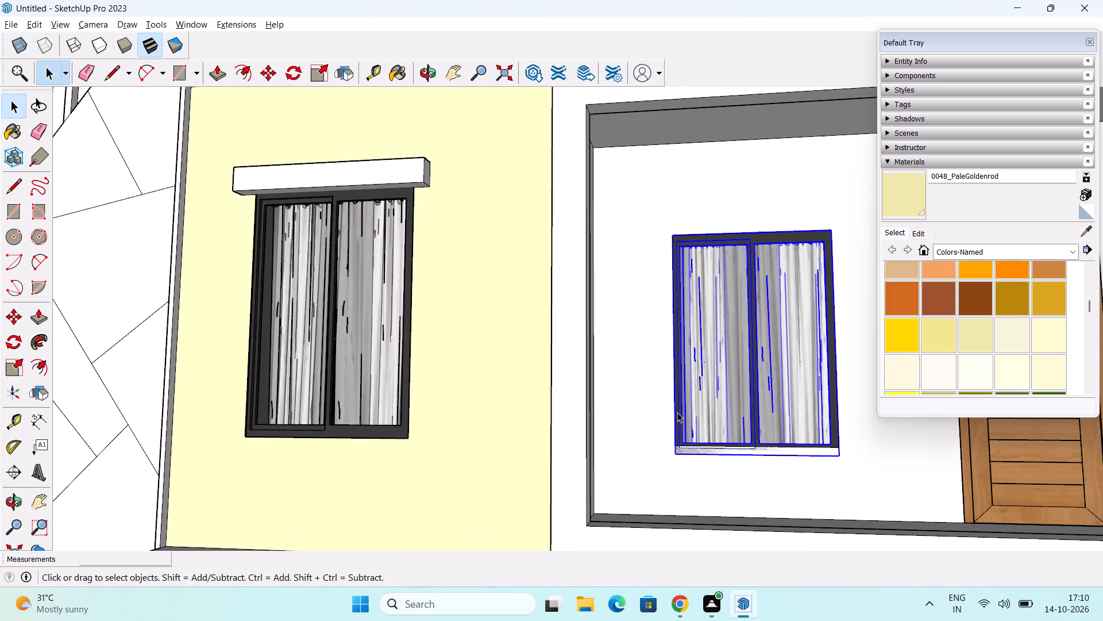
pyautogui.click(10, 372)
pyautogui.moveTo(719, 531); pyautogui.dragTo(719, 547, button='middle')
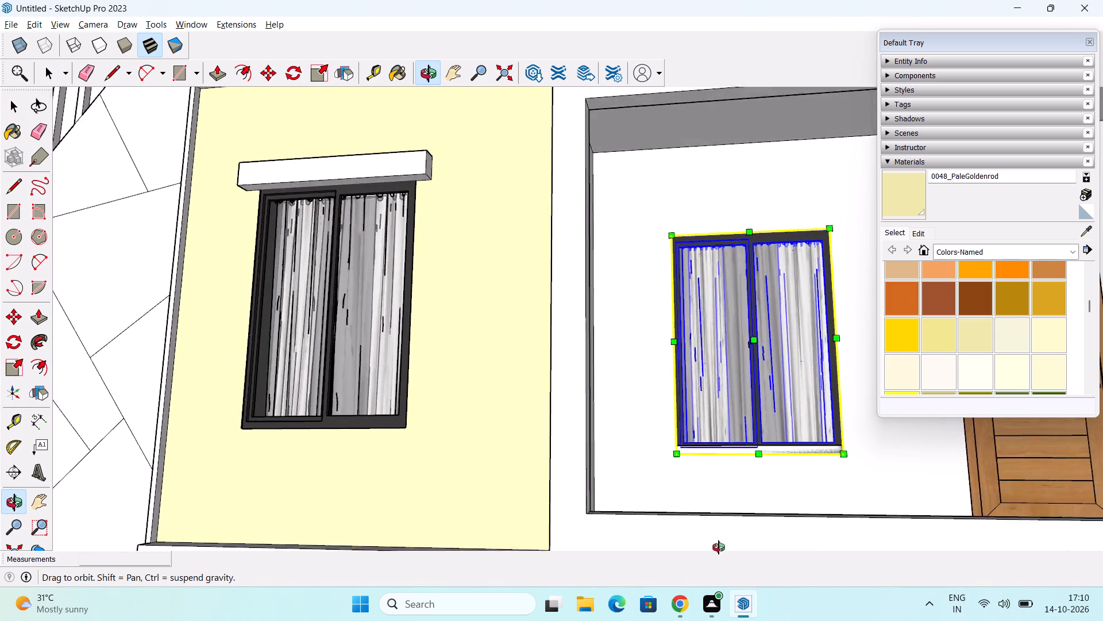
pyautogui.moveTo(719, 547); pyautogui.dragTo(601, 563, button='middle')
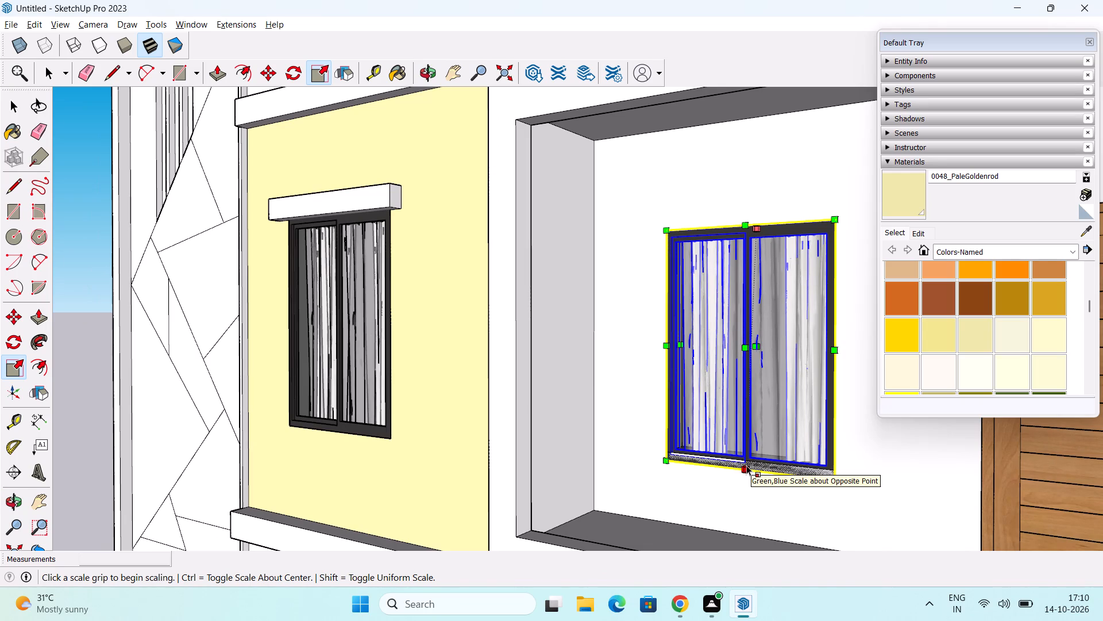
pyautogui.click(752, 469)
pyautogui.click(753, 468)
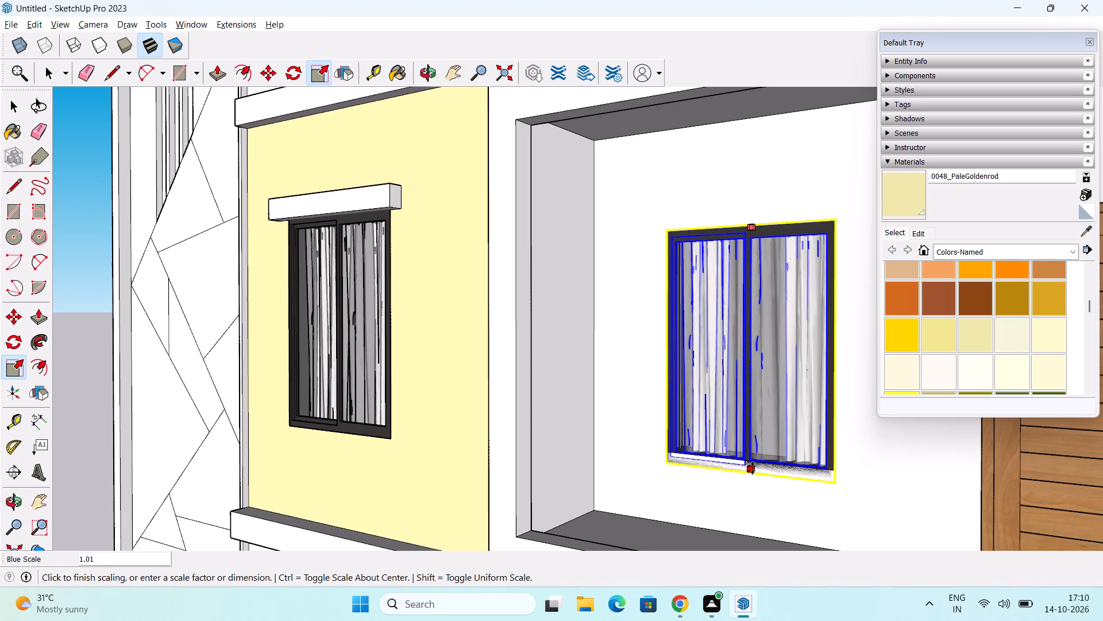
pyautogui.scroll(-2, 687, 459)
pyautogui.moveTo(671, 458); pyautogui.dragTo(684, 420, button='middle')
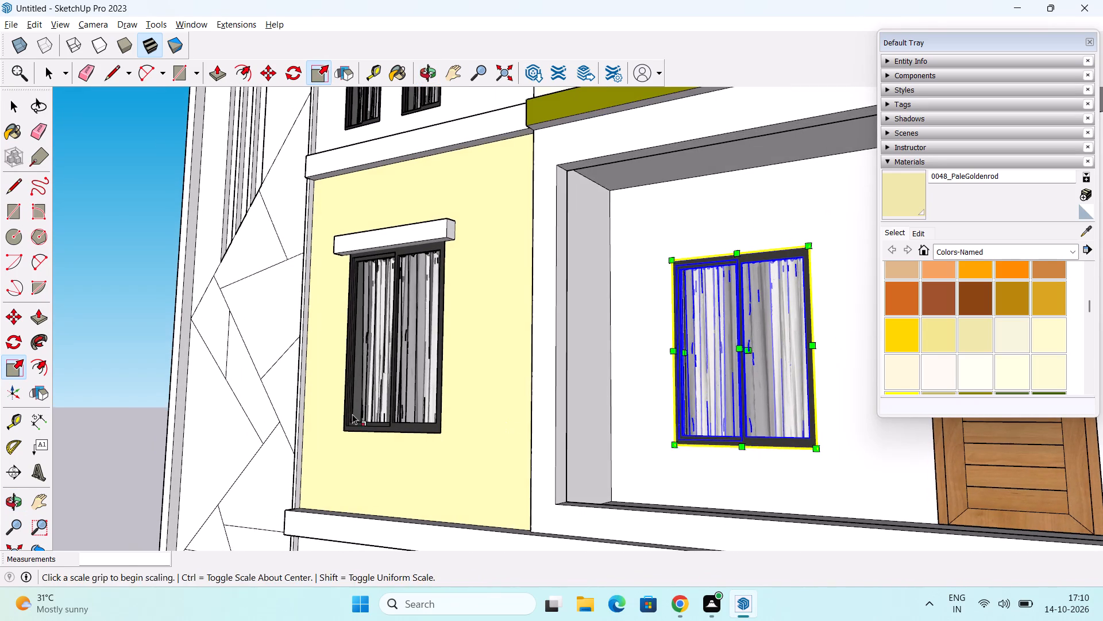
pyautogui.press('space')
pyautogui.click(105, 393)
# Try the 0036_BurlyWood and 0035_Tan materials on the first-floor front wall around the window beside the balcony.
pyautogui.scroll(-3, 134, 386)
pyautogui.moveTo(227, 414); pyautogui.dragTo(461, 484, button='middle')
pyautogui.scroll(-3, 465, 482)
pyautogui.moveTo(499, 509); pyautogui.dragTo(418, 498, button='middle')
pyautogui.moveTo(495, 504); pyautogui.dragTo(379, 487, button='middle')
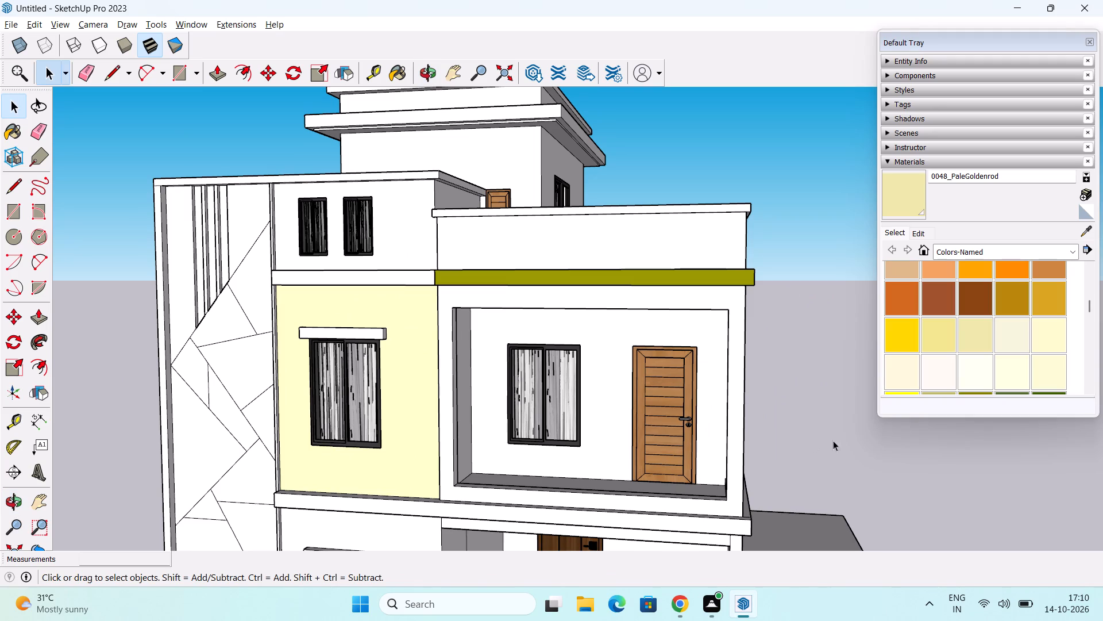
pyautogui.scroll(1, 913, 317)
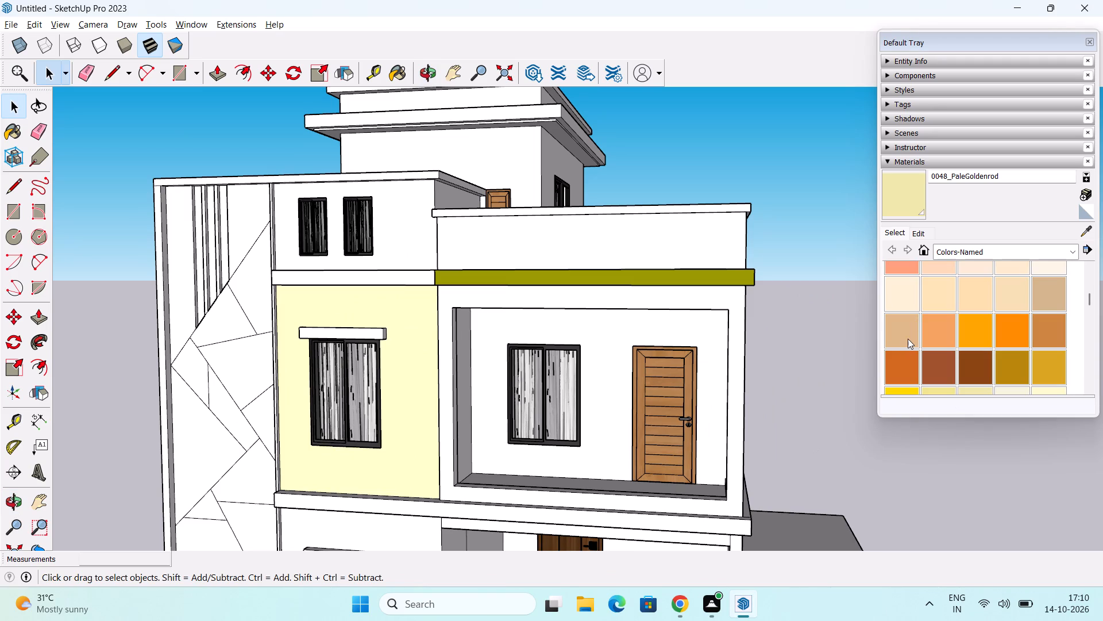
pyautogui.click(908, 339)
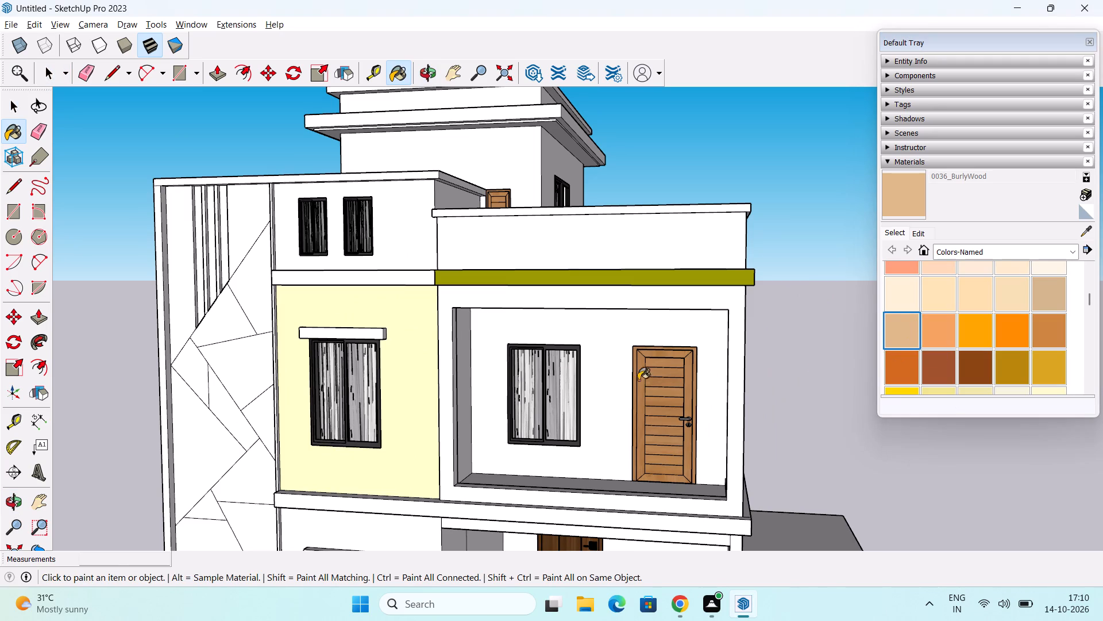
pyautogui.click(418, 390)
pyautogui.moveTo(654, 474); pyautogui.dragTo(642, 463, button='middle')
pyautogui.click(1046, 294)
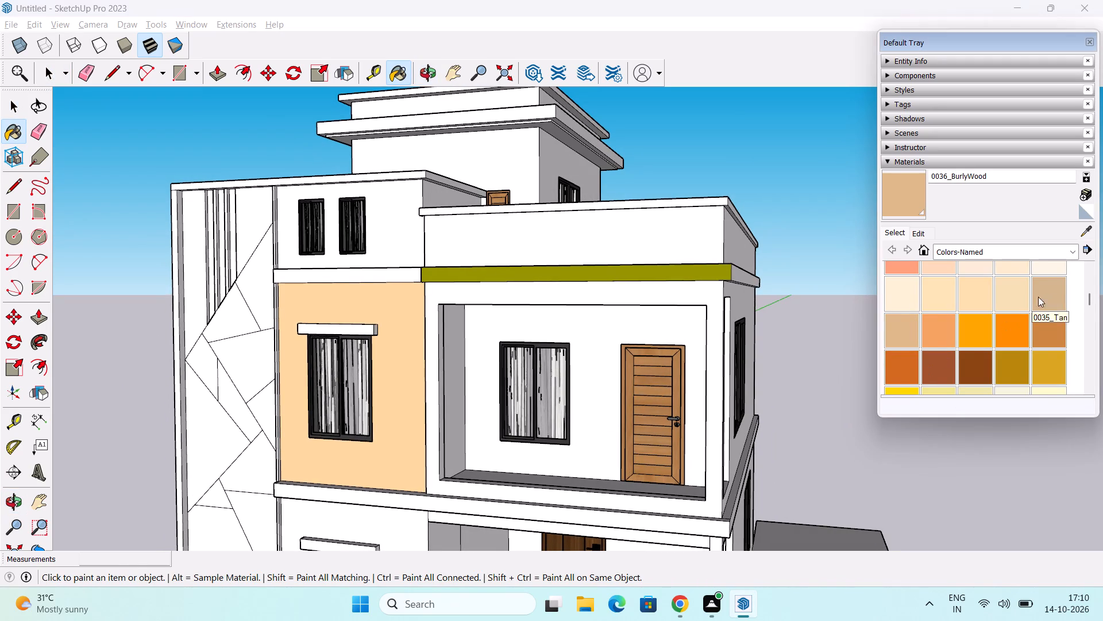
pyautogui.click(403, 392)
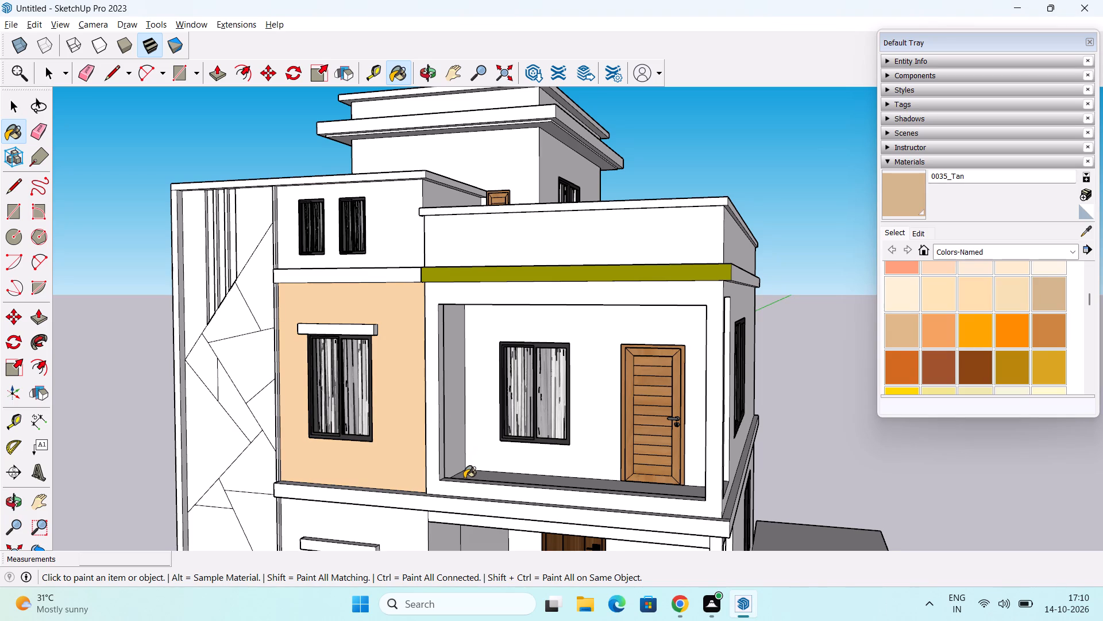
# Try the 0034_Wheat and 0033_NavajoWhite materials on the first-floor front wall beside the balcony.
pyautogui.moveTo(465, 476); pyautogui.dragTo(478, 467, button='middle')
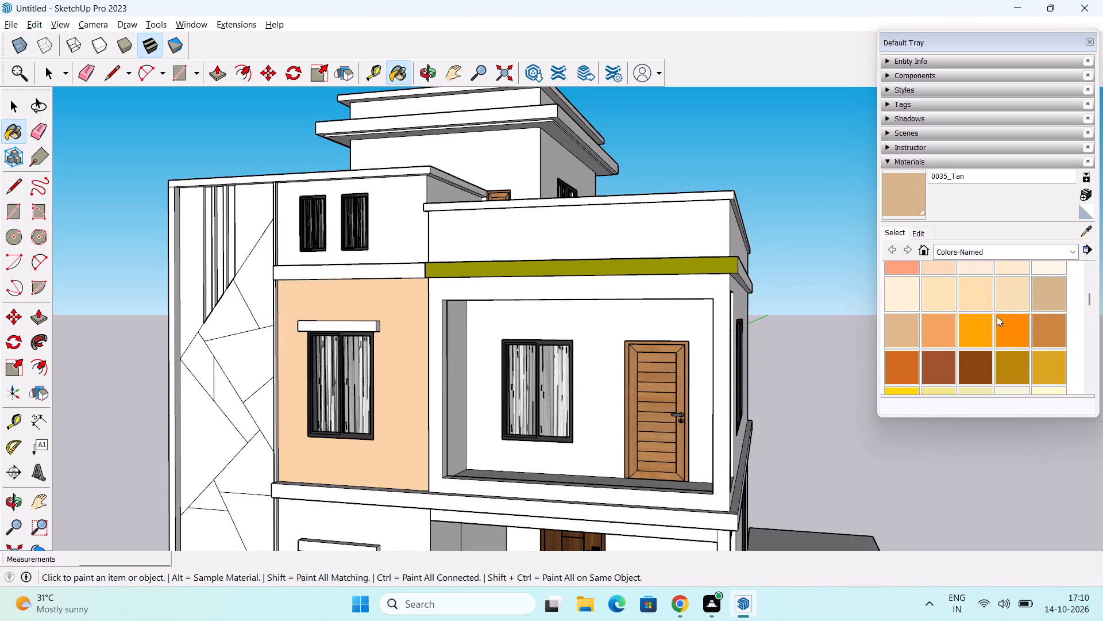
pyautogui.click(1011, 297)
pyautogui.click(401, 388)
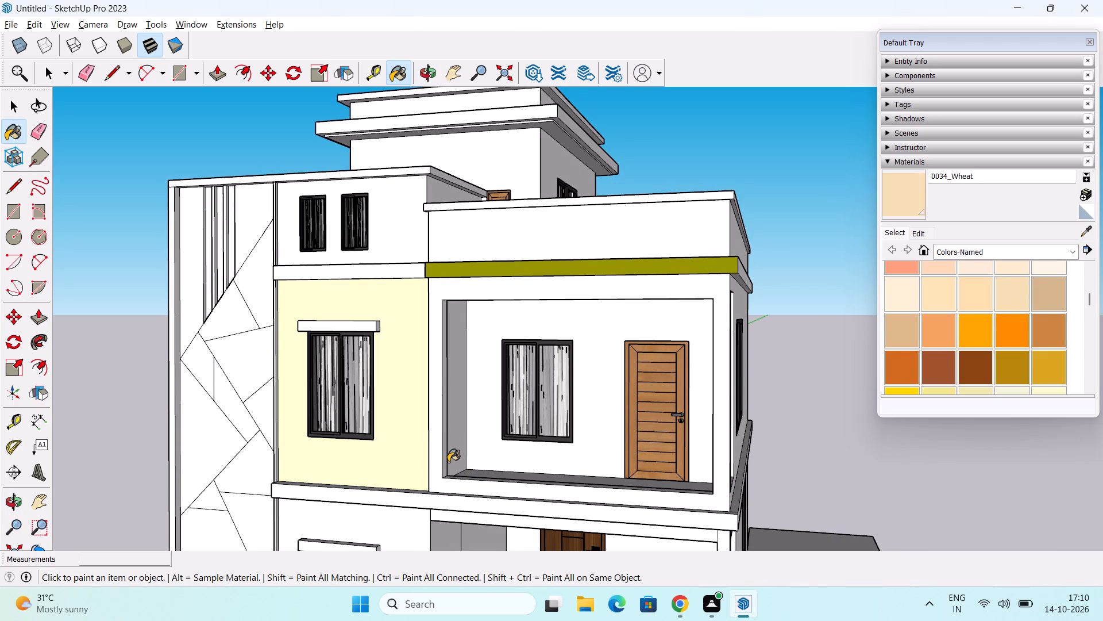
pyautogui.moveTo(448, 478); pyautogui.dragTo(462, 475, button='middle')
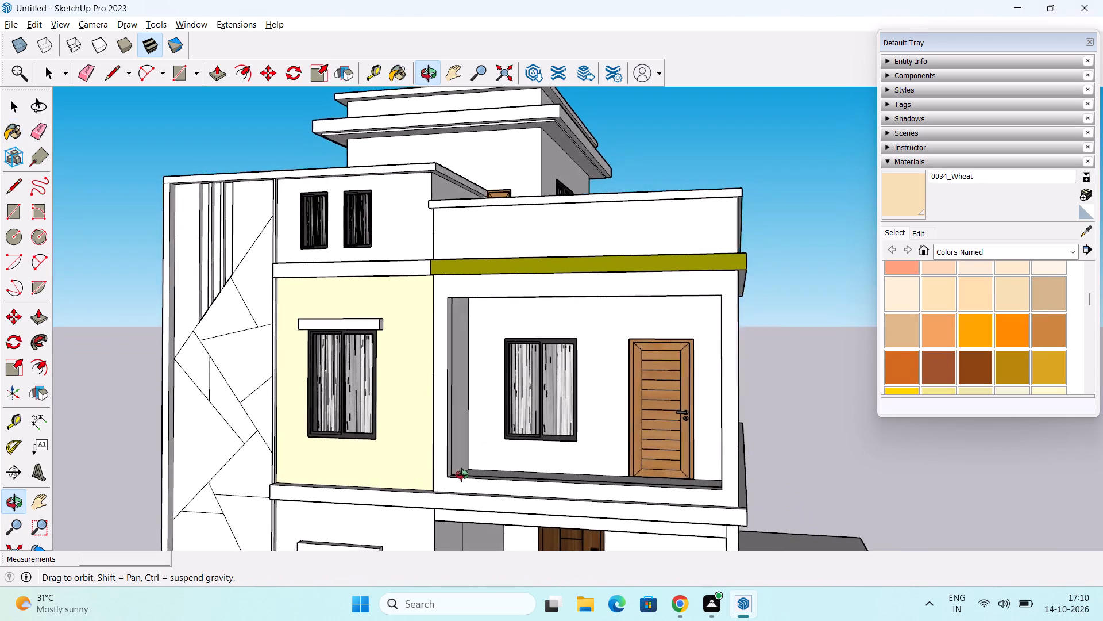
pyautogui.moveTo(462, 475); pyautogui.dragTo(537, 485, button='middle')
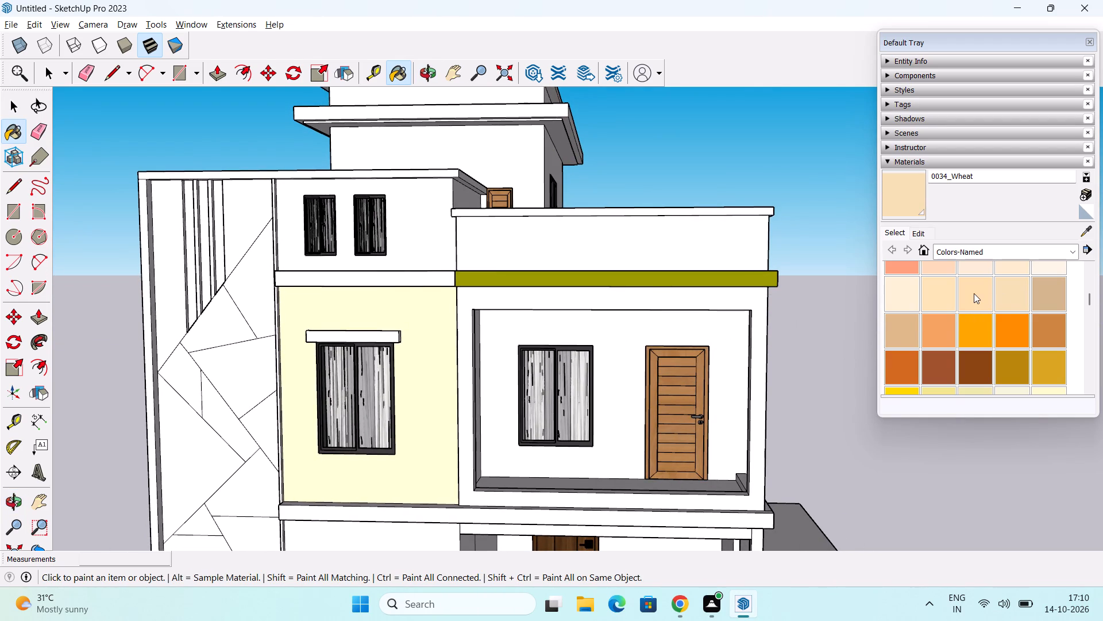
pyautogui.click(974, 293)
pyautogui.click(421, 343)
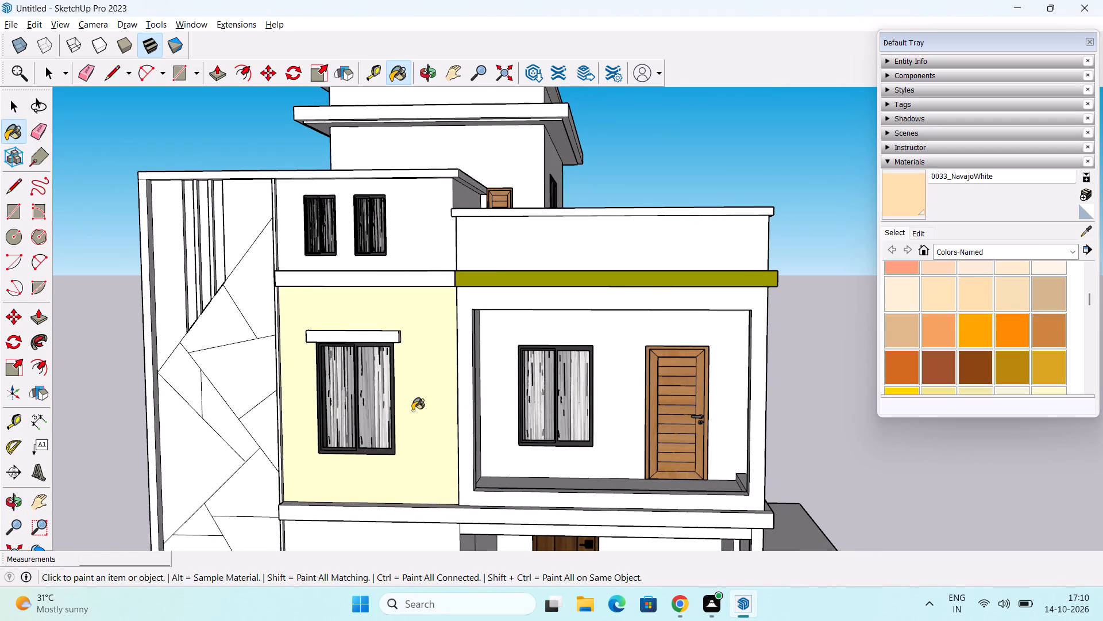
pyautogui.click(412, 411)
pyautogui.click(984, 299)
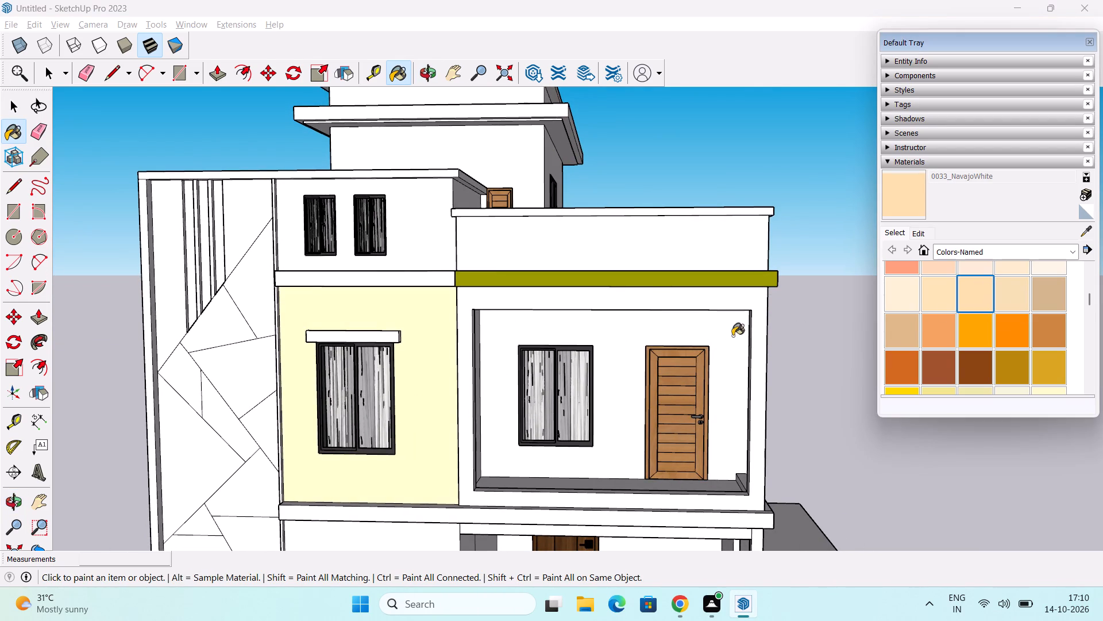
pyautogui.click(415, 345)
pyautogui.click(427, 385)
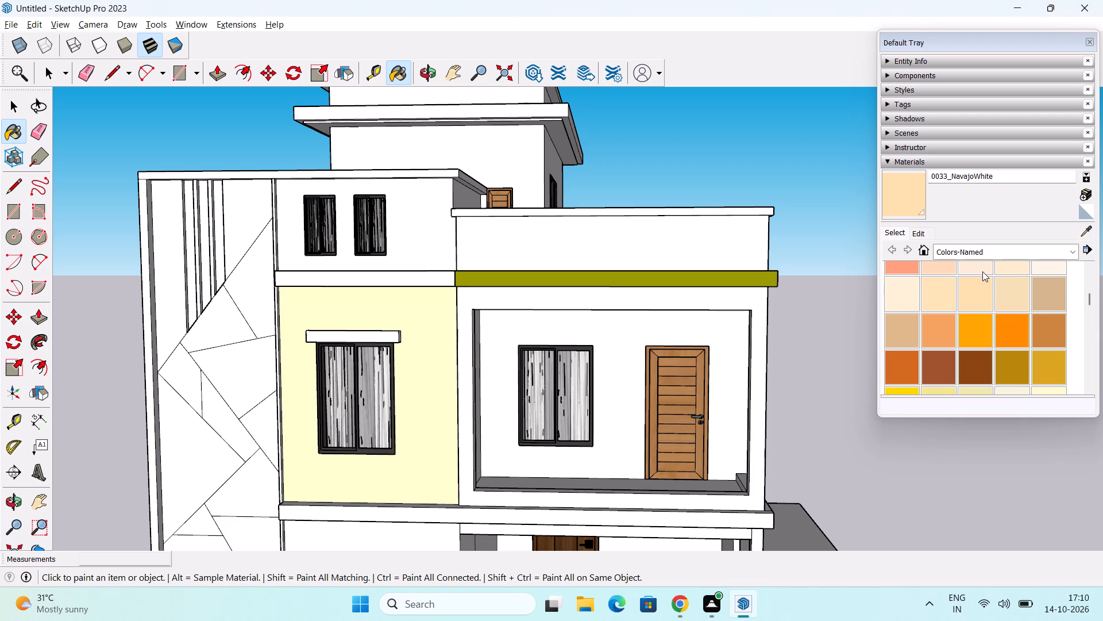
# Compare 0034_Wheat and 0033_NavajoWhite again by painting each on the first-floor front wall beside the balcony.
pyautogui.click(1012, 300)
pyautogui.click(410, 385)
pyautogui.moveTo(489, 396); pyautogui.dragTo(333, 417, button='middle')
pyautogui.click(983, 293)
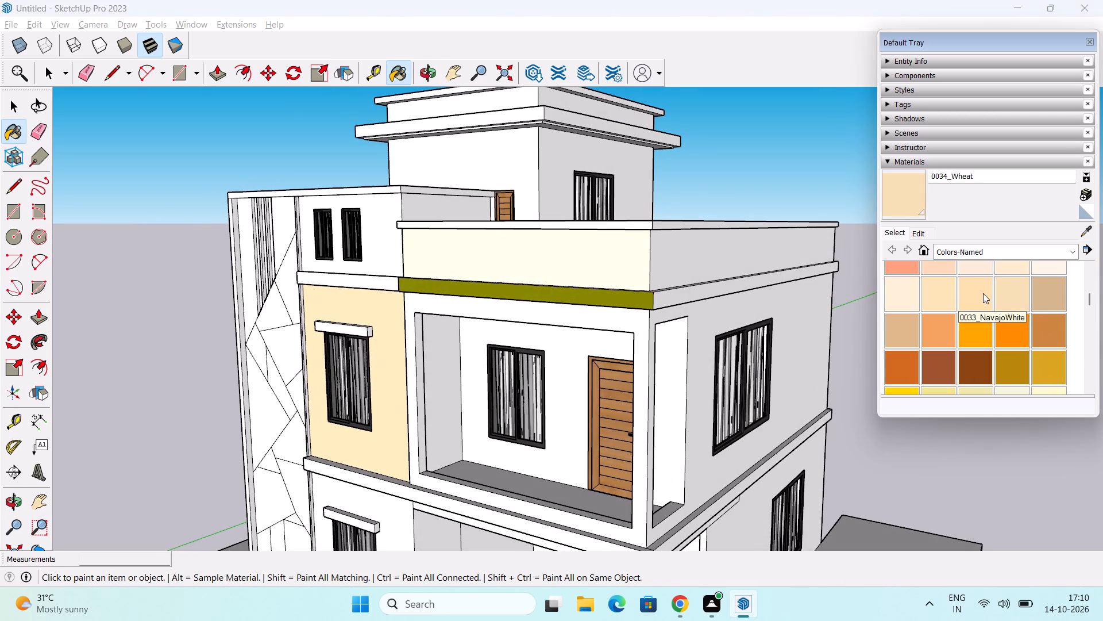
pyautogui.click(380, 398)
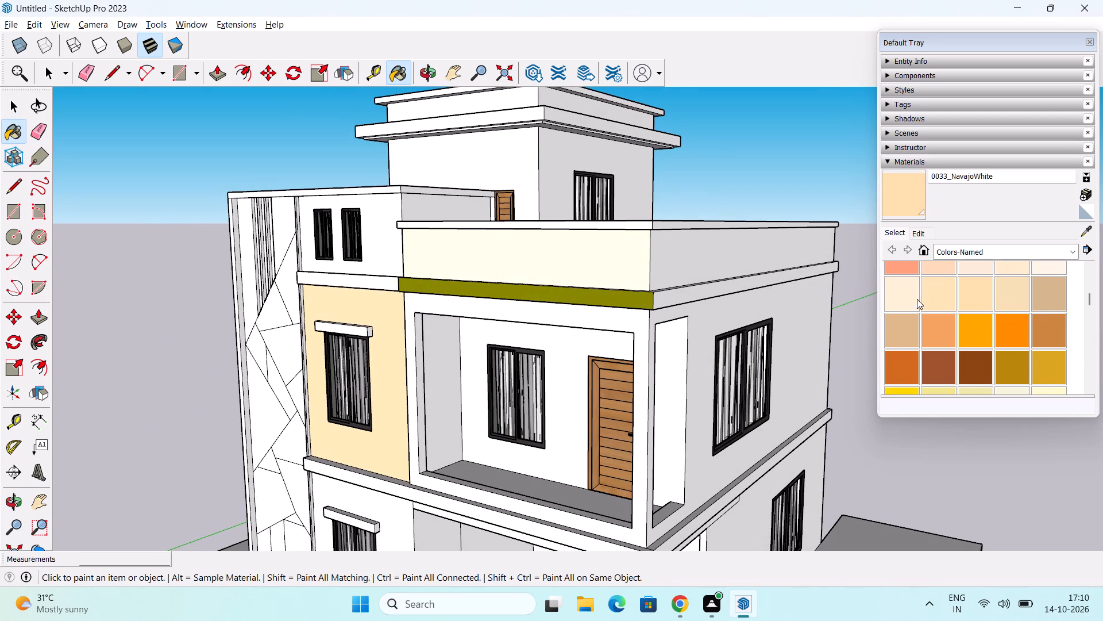
# Paint the first-floor front wall around the window beside the balcony with the 0032_Moccasin material.
pyautogui.click(940, 291)
pyautogui.click(382, 360)
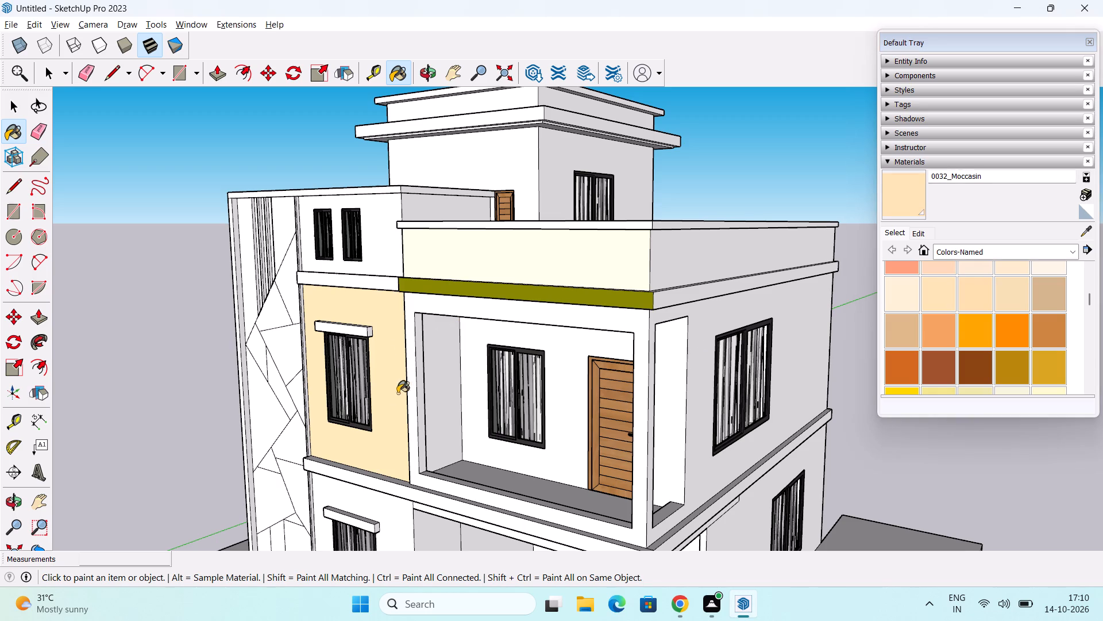
pyautogui.moveTo(375, 413); pyautogui.dragTo(493, 386, button='middle')
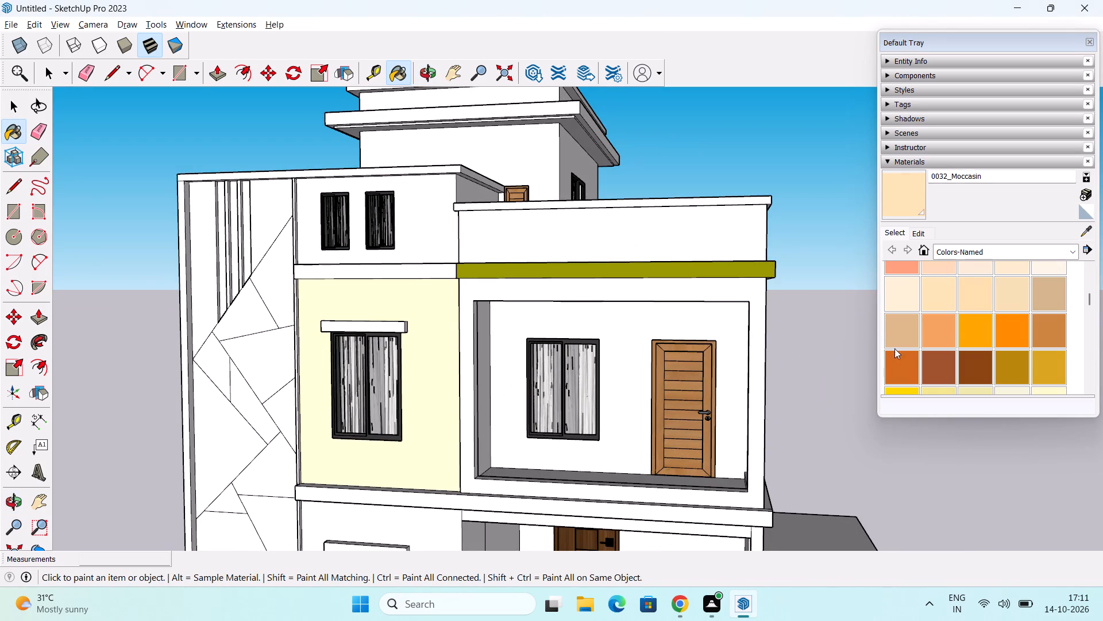
# Choose 0036_BurlyWood from the Colors-Named collection and paint the first-floor front wall around the window beside the balcony with it.
pyautogui.scroll(-2, 919, 352)
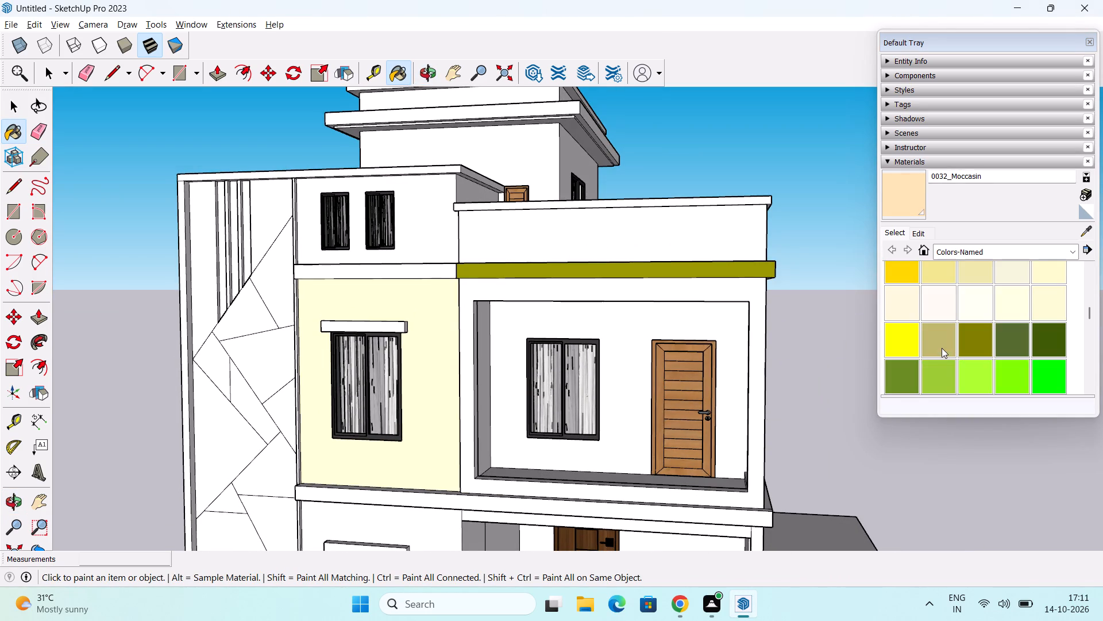
pyautogui.scroll(-3, 942, 348)
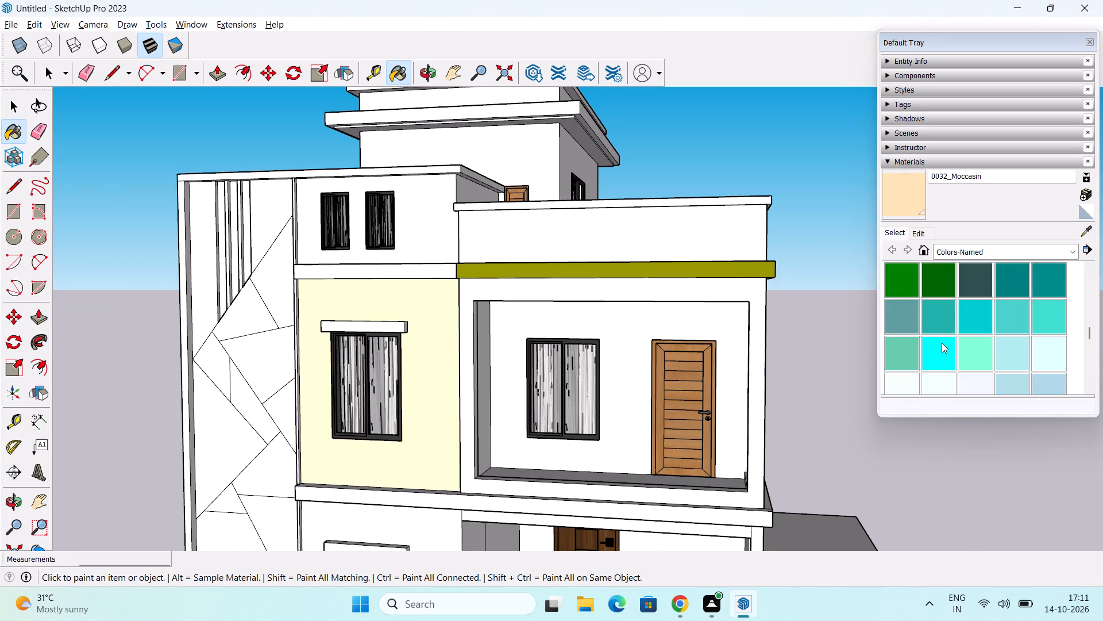
pyautogui.scroll(-4, 942, 343)
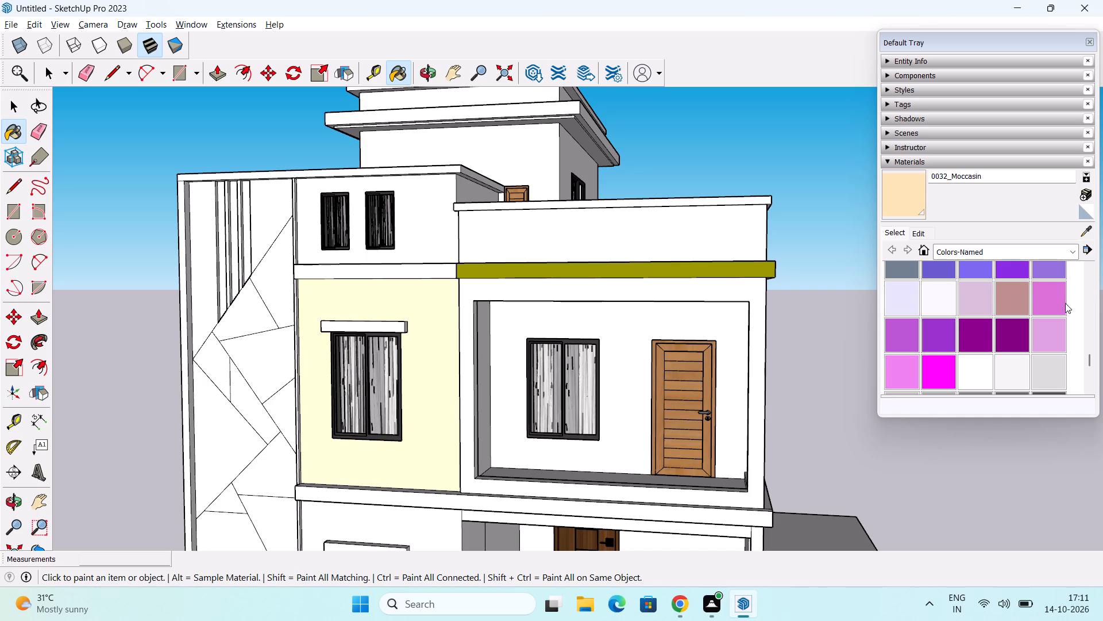
pyautogui.scroll(1, 961, 323)
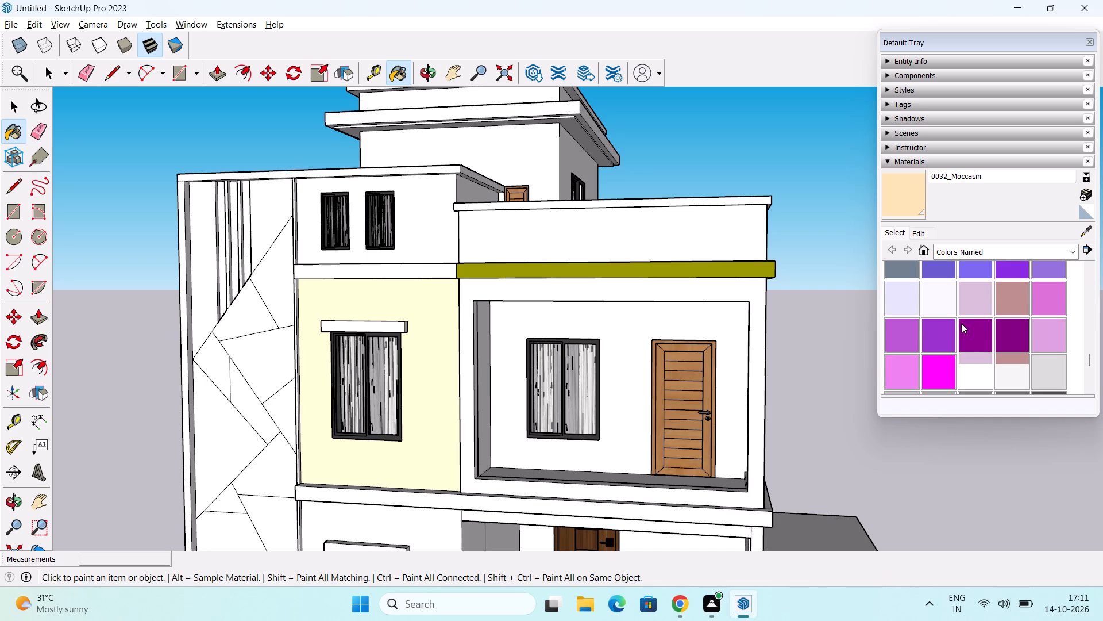
pyautogui.scroll(3, 1008, 285)
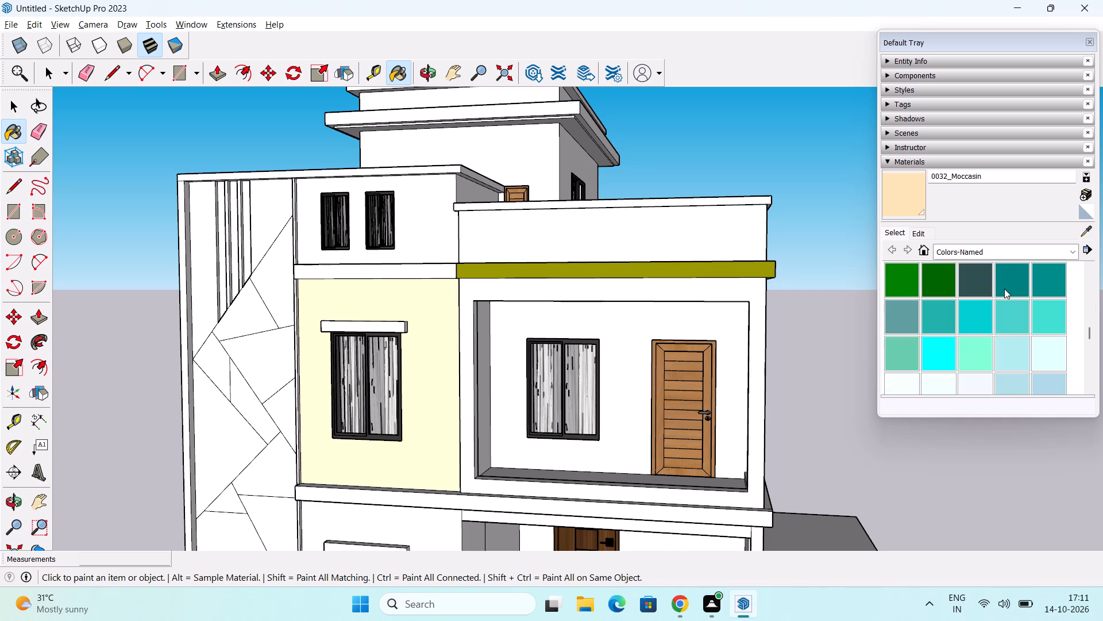
pyautogui.scroll(3, 1004, 289)
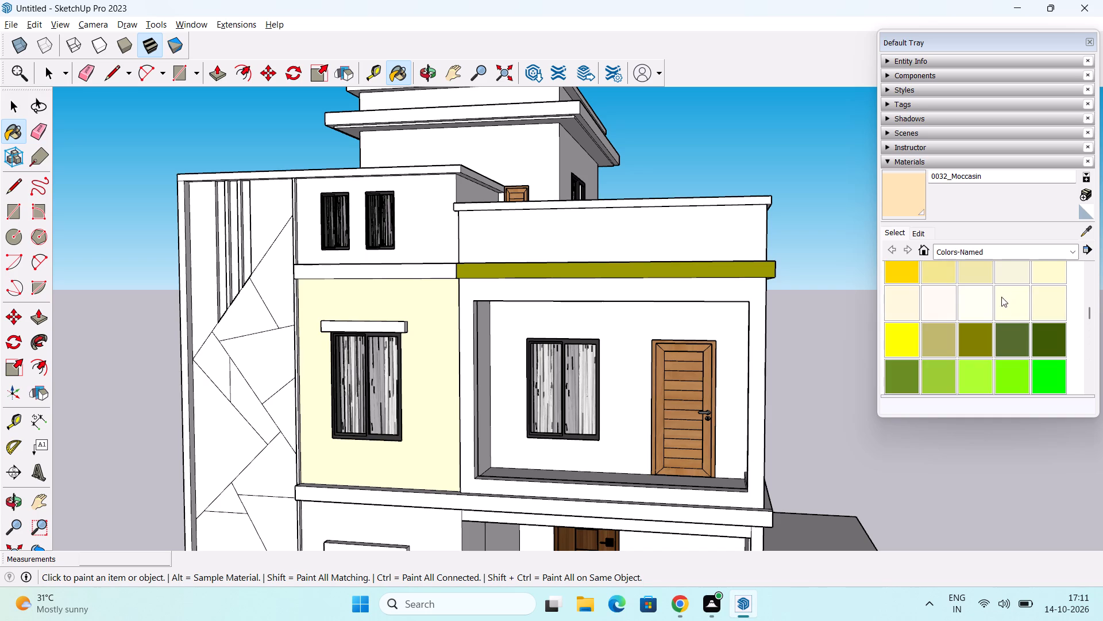
pyautogui.scroll(1, 1001, 312)
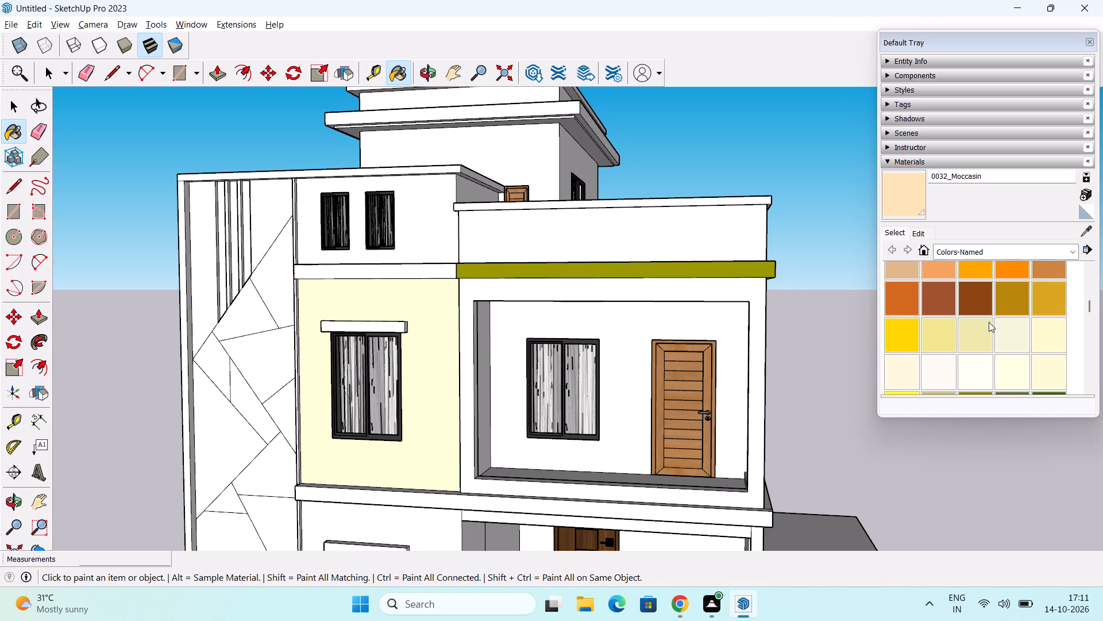
pyautogui.scroll(2, 989, 322)
pyautogui.scroll(-1, 989, 322)
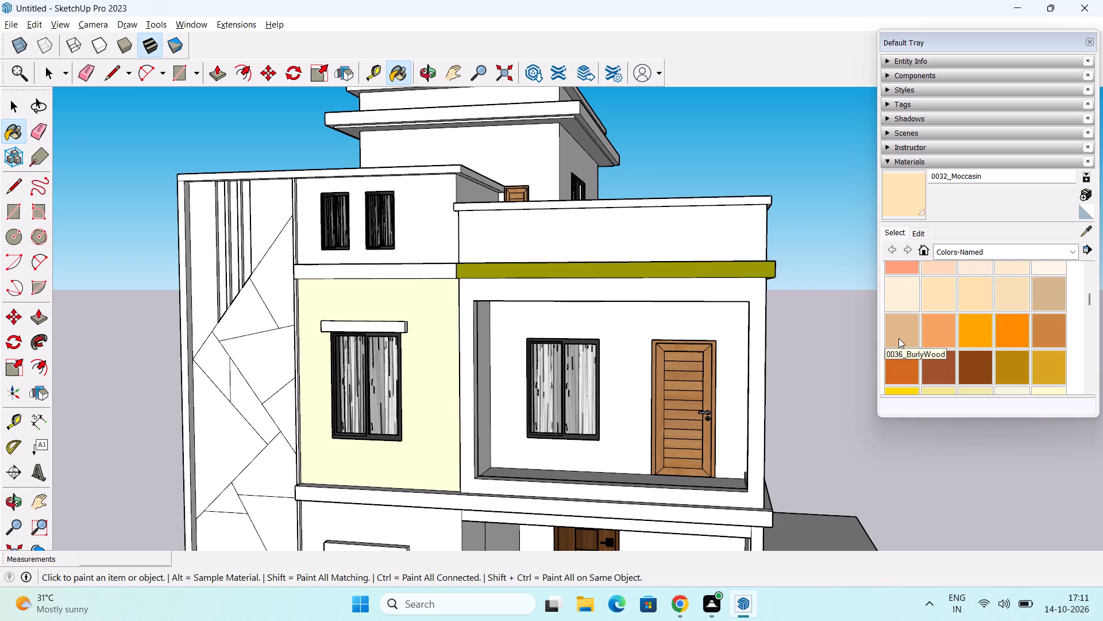
pyautogui.click(899, 338)
pyautogui.click(422, 336)
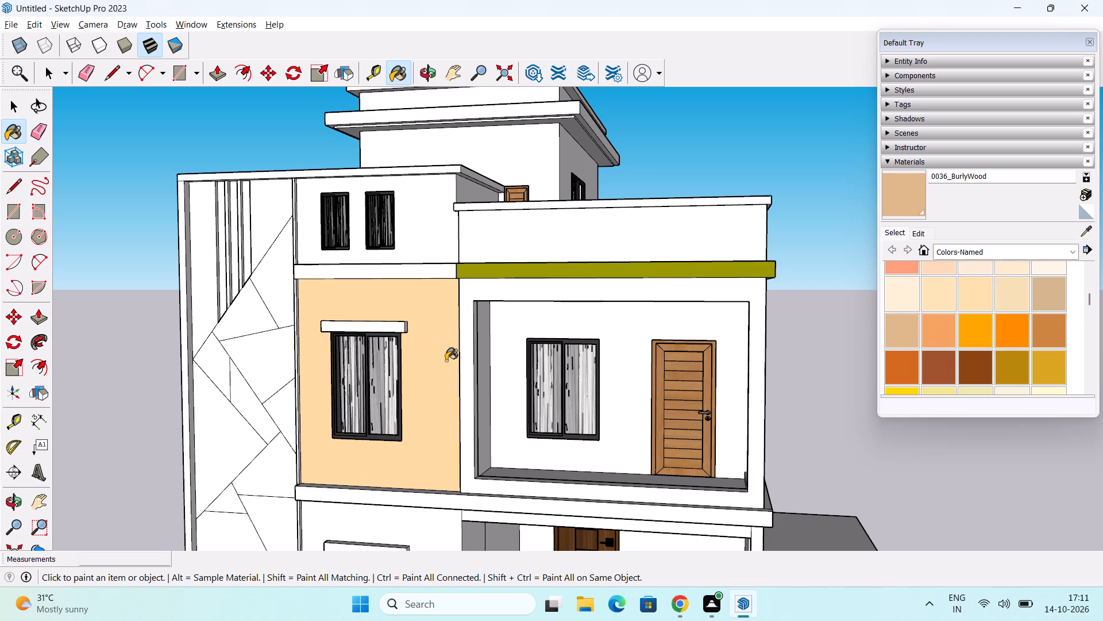
# Edit the 0036_BurlyWood material with the Color Wheel picker and lower its brightness to a medium brown.
pyautogui.click(923, 233)
pyautogui.click(944, 261)
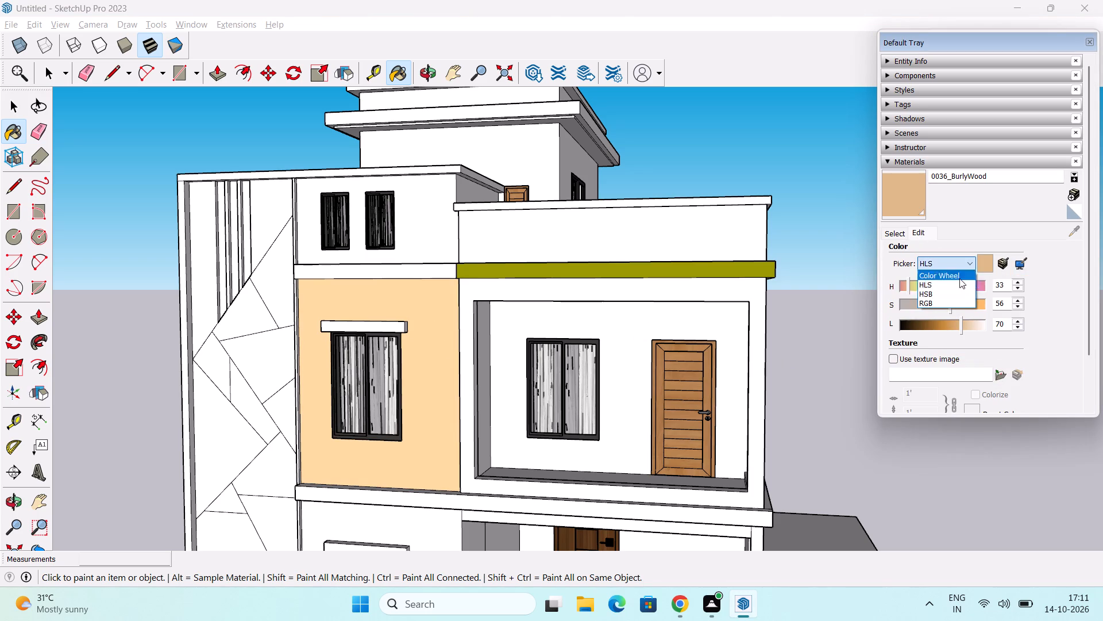
pyautogui.click(955, 277)
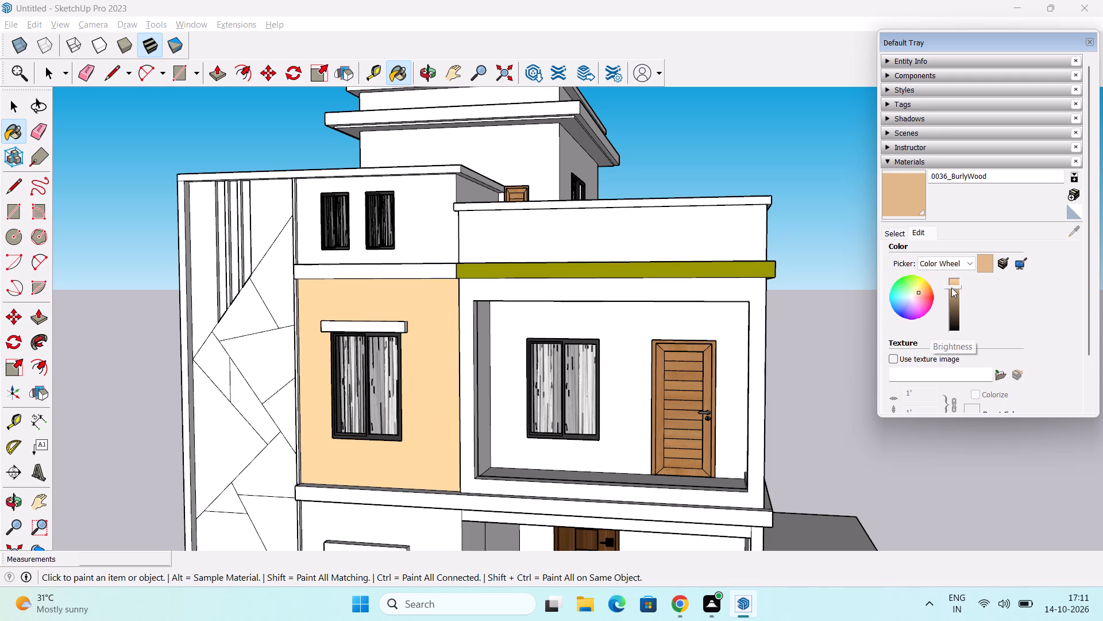
pyautogui.scroll(-12, 951, 287)
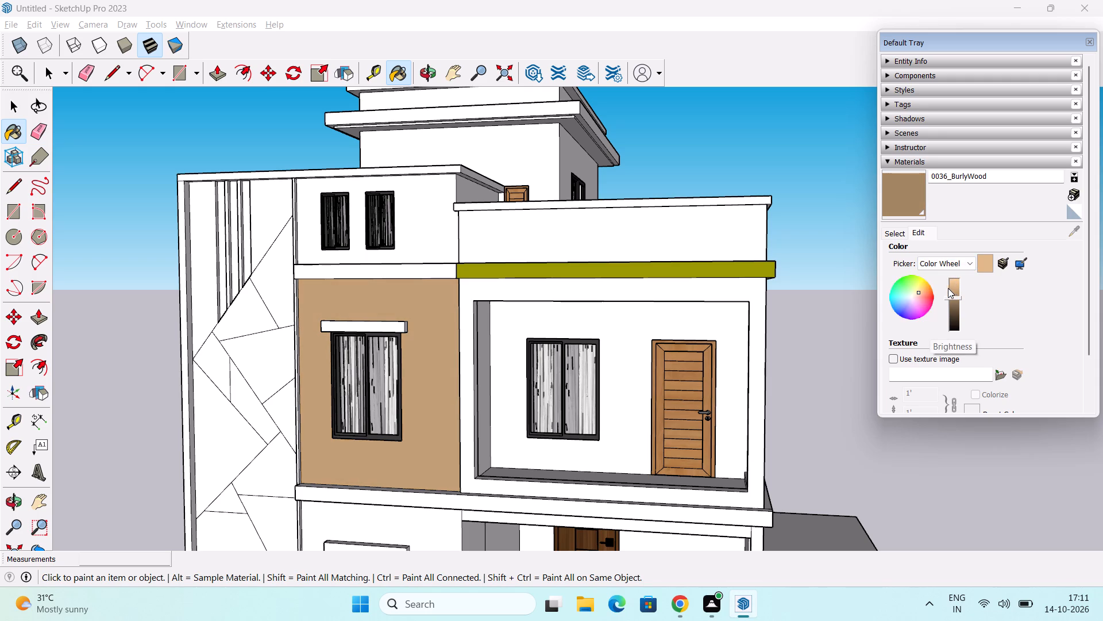
# Switch the 0036_BurlyWood material's colour picker to HLS and reduce its saturation to 8.
pyautogui.moveTo(449, 328); pyautogui.dragTo(512, 325, button='middle')
pyautogui.click(968, 205)
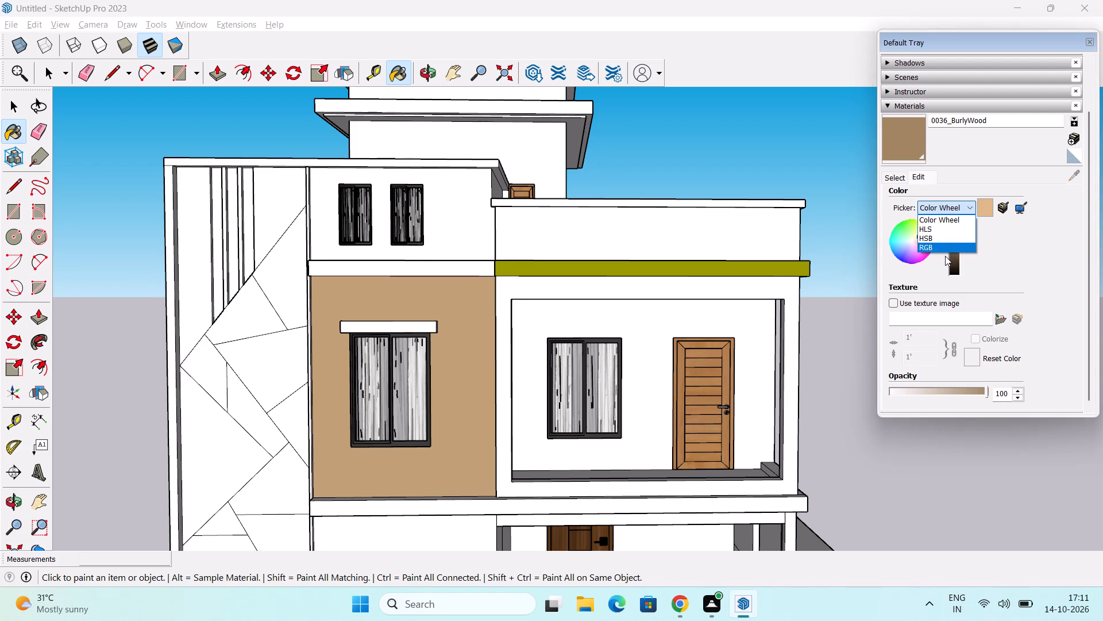
pyautogui.click(957, 232)
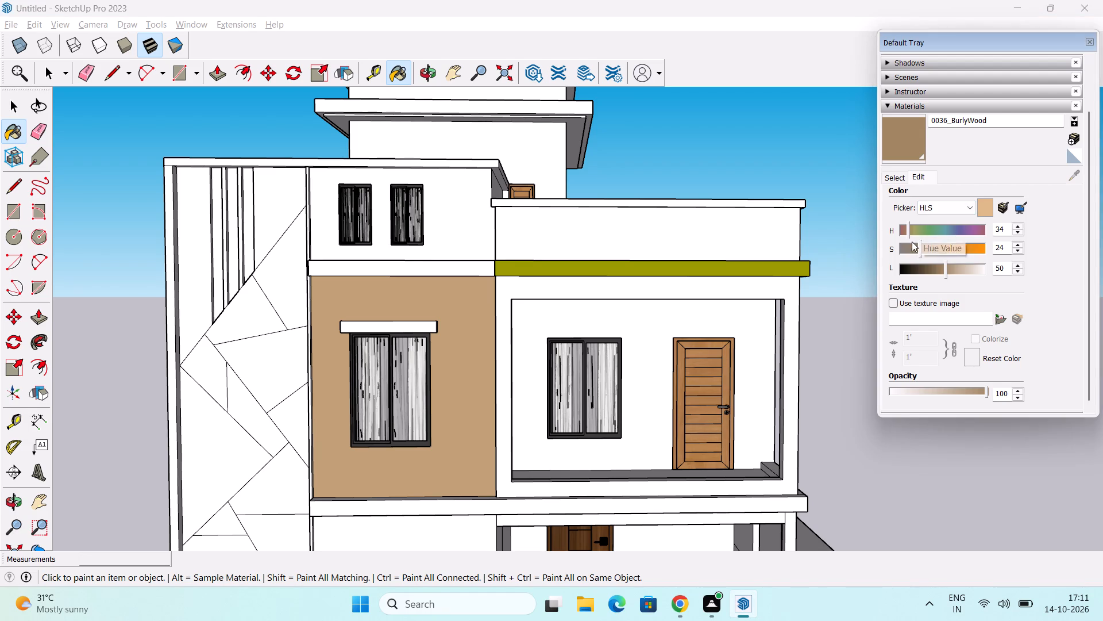
pyautogui.scroll(2, 917, 252)
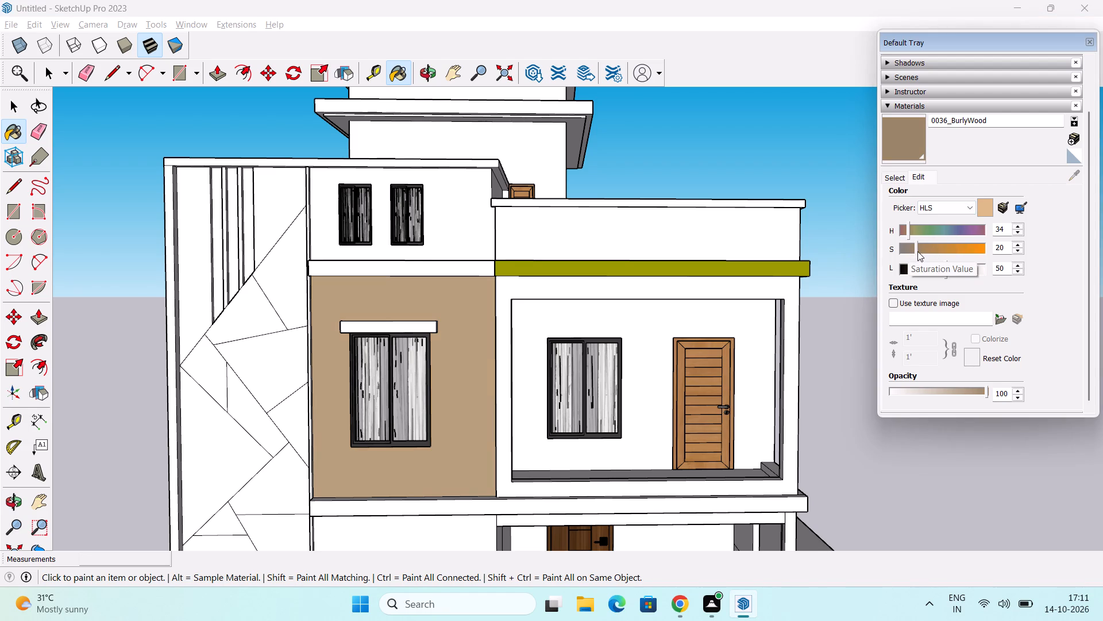
pyautogui.scroll(3, 917, 251)
pyautogui.scroll(-2, 572, 365)
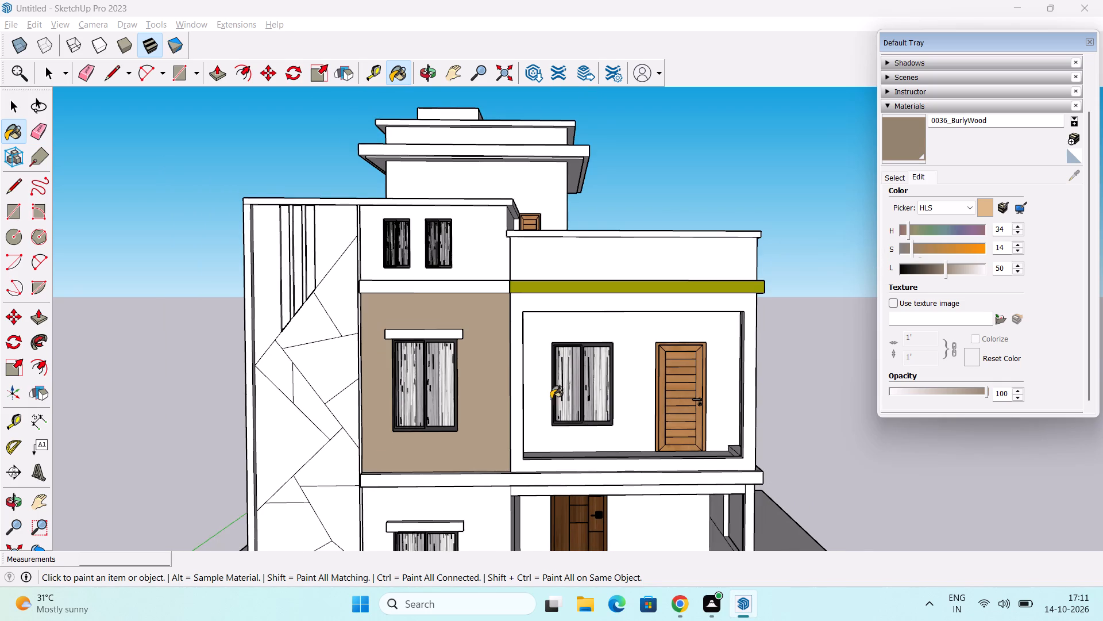
pyautogui.moveTo(551, 398); pyautogui.dragTo(491, 376, button='middle')
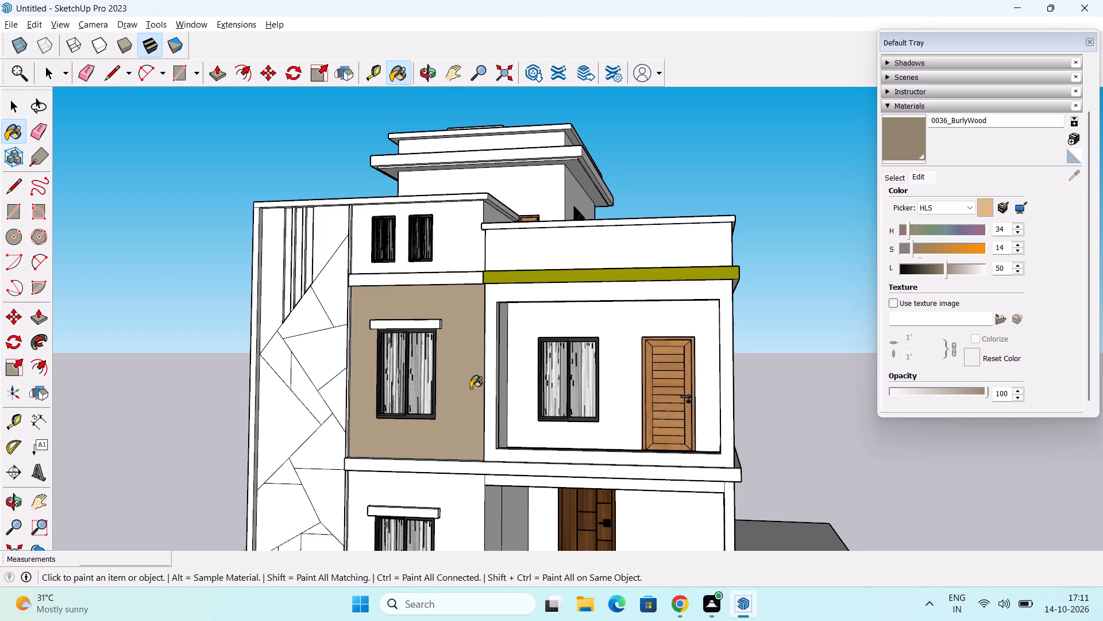
pyautogui.scroll(-4, 589, 322)
pyautogui.scroll(3, 408, 396)
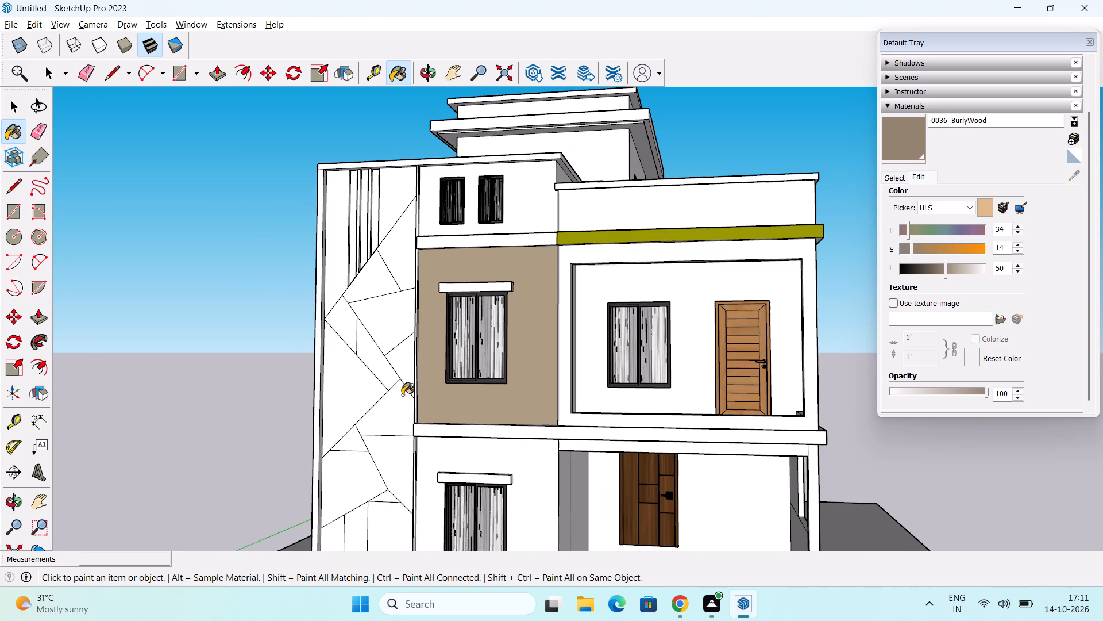
pyautogui.moveTo(127, 620); pyautogui.dragTo(0, 620, button='right')
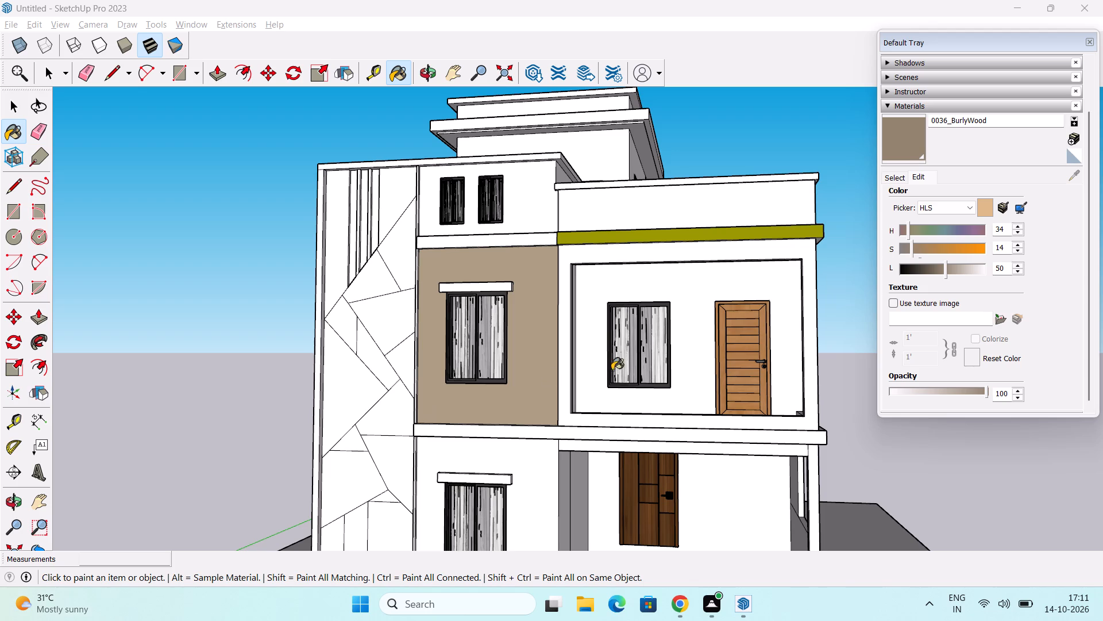
pyautogui.scroll(2, 912, 247)
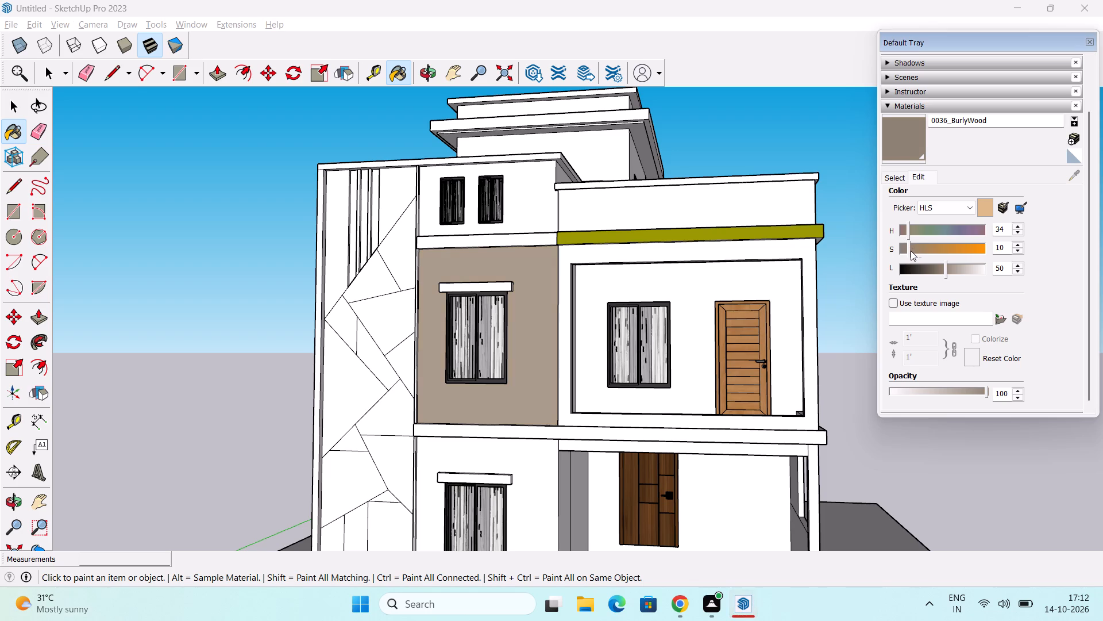
pyautogui.scroll(1, 911, 251)
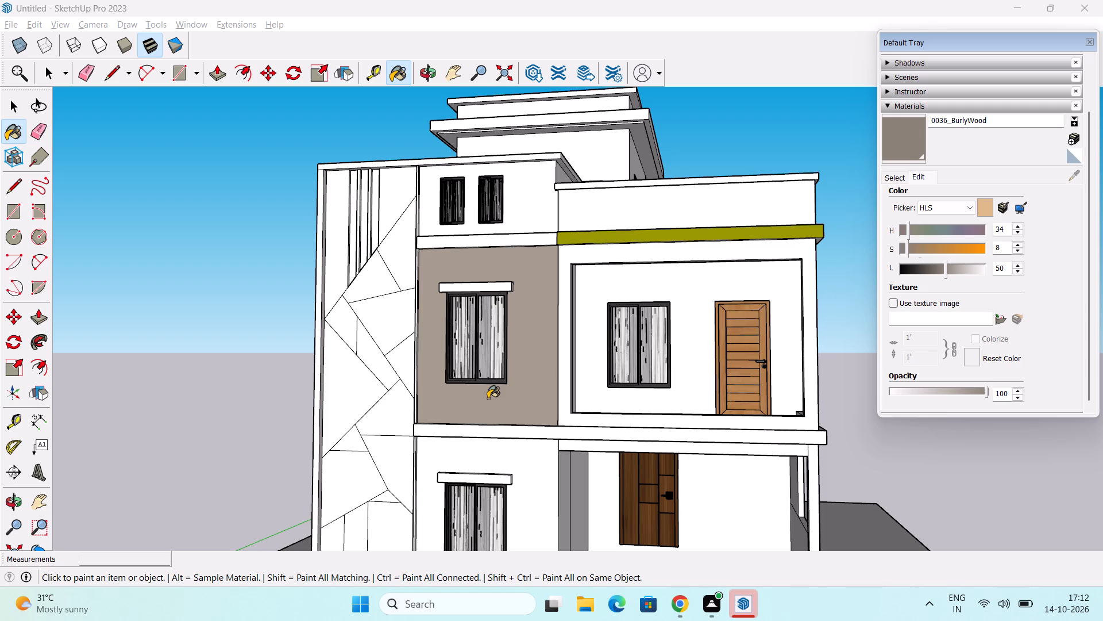
# Adjust the 0036_BurlyWood material's lightness to 56.
pyautogui.scroll(1, 946, 270)
pyautogui.scroll(-3, 939, 271)
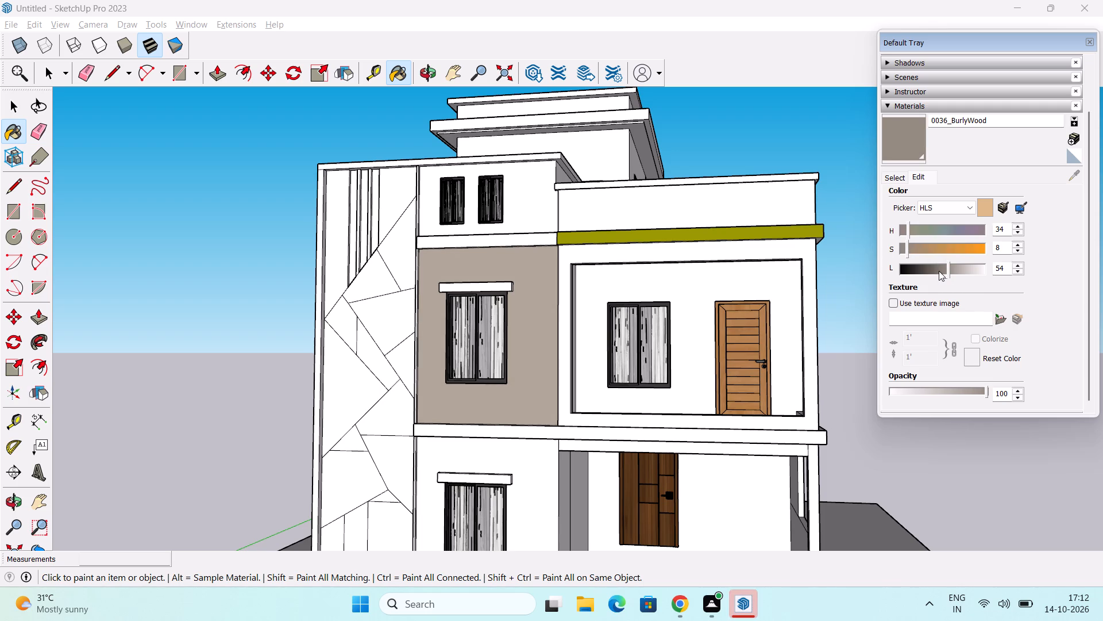
pyautogui.scroll(-1, 943, 271)
# Examine the recoloured first-floor wall against the rest of the front elevation from several angles.
pyautogui.moveTo(636, 376); pyautogui.dragTo(569, 325, button='middle')
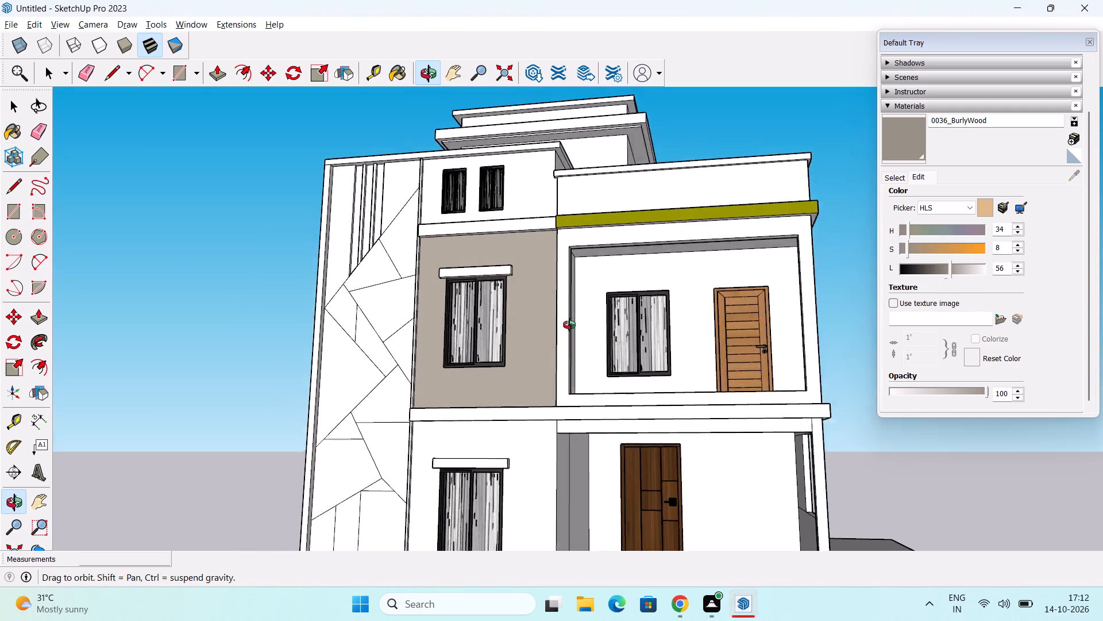
pyautogui.moveTo(569, 325); pyautogui.dragTo(714, 420, button='middle')
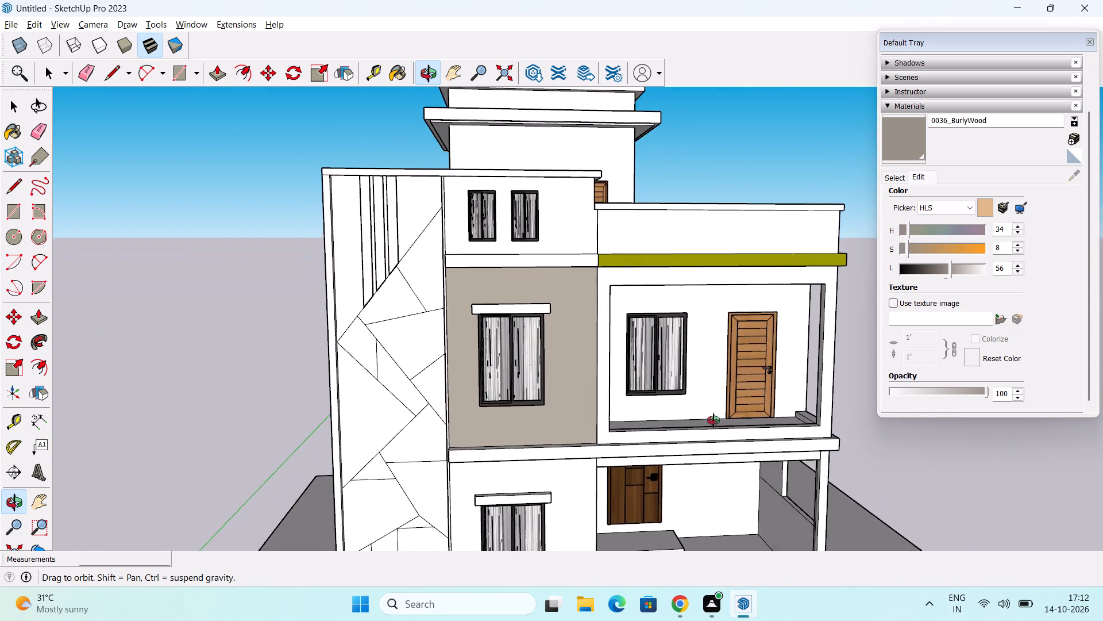
pyautogui.moveTo(714, 420); pyautogui.dragTo(611, 422, button='middle')
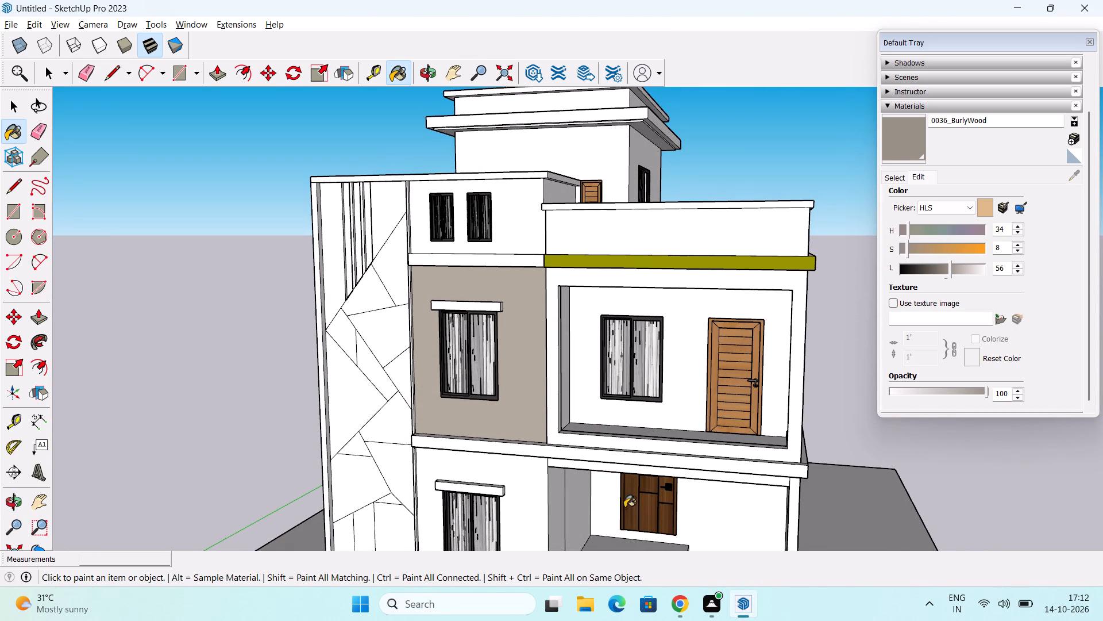
pyautogui.moveTo(621, 493); pyautogui.dragTo(599, 443, button='middle')
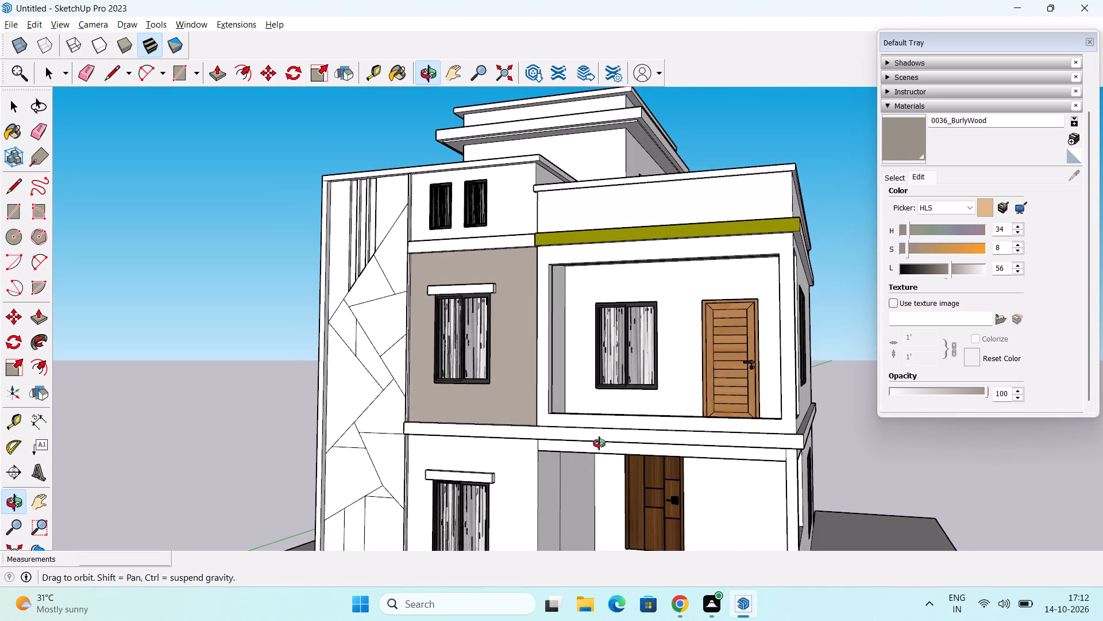
pyautogui.moveTo(599, 443); pyautogui.dragTo(595, 444, button='middle')
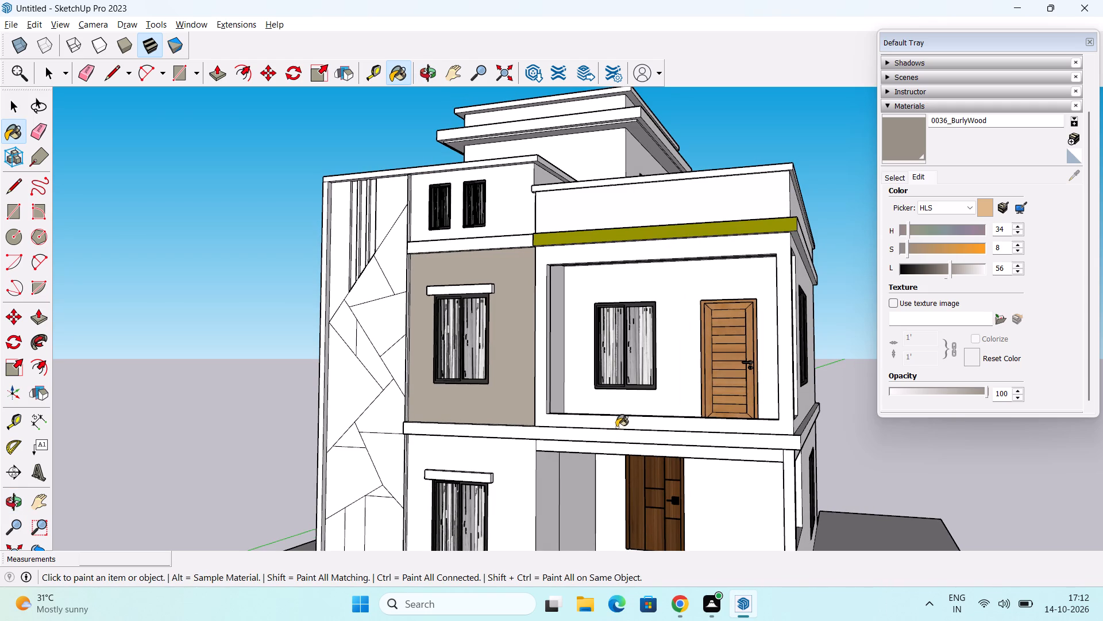
pyautogui.moveTo(612, 419); pyautogui.dragTo(615, 422, button='middle')
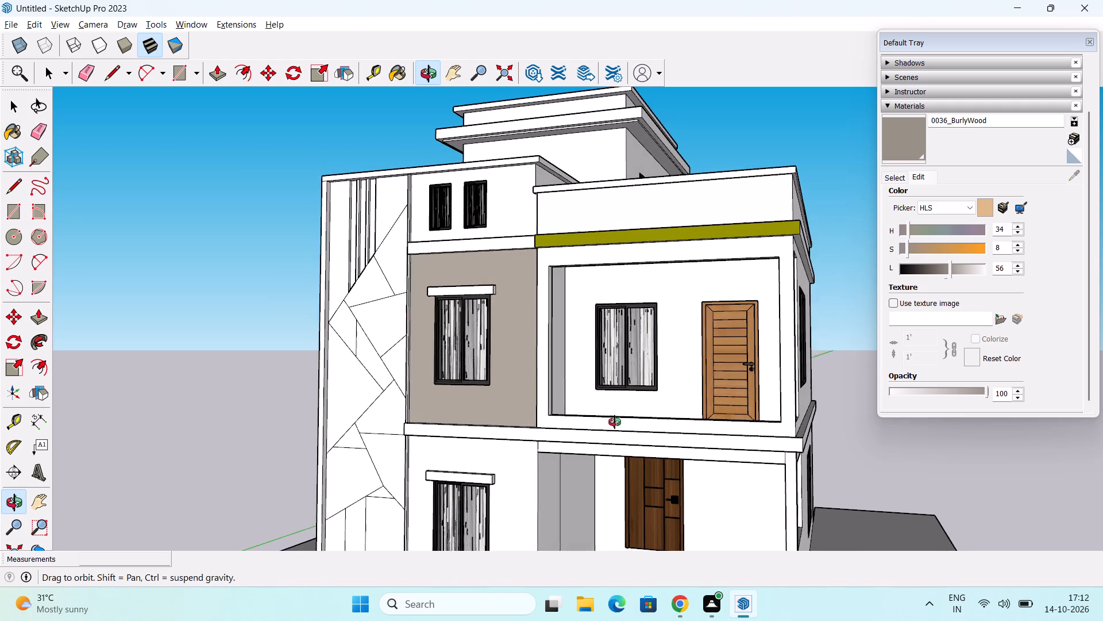
pyautogui.moveTo(615, 422); pyautogui.dragTo(589, 430, button='middle')
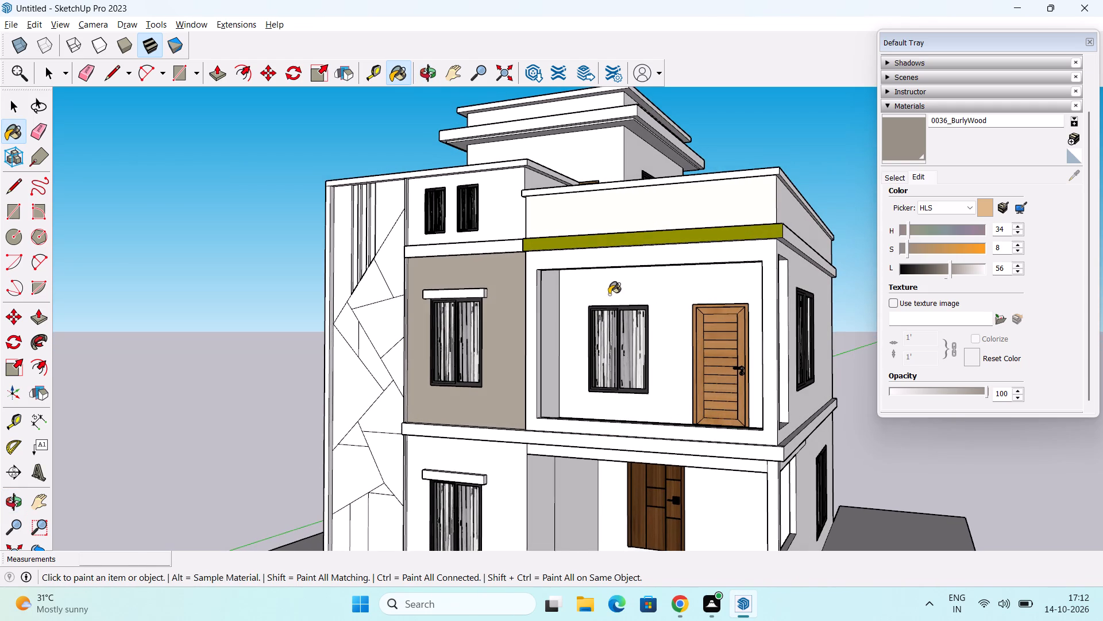
# Paint the front and both side faces of the rooftop tower's parapet with the edited 0036_BurlyWood material.
pyautogui.moveTo(538, 171); pyautogui.dragTo(630, 277, button='middle')
pyautogui.keyDown('shift'); pyautogui.moveTo(587, 200); pyautogui.dragTo(547, 317, button='middle'); pyautogui.keyUp('shift')
pyautogui.click(500, 224)
pyautogui.moveTo(580, 258); pyautogui.dragTo(503, 237, button='middle')
pyautogui.scroll(4, 597, 230)
pyautogui.click(590, 214)
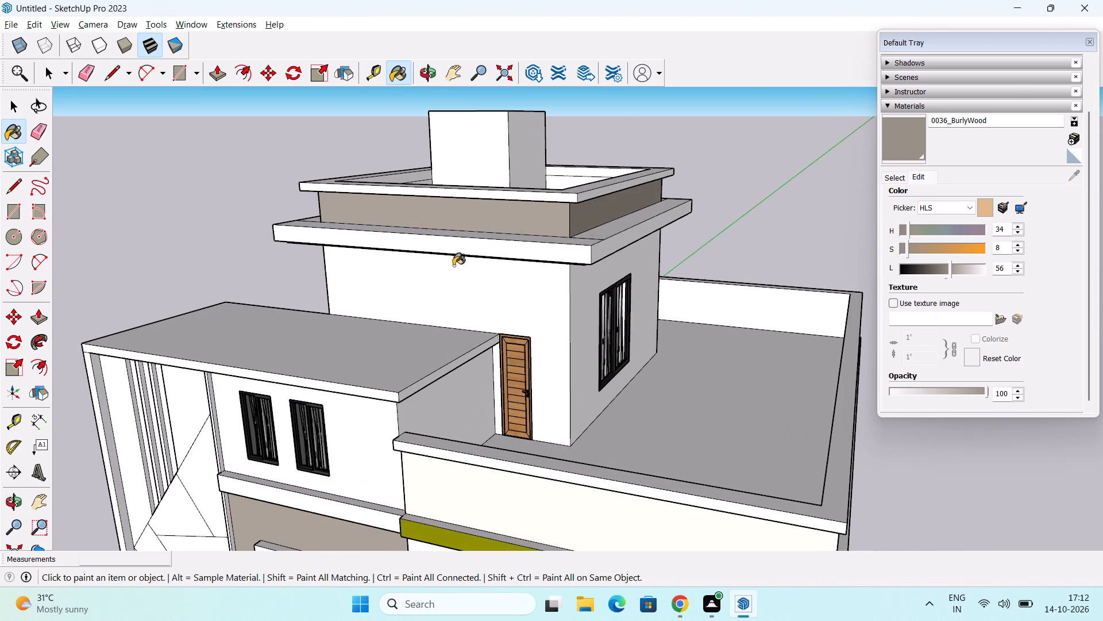
pyautogui.moveTo(452, 263); pyautogui.dragTo(584, 267, button='middle')
pyautogui.moveTo(368, 256); pyautogui.dragTo(534, 235, button='middle')
pyautogui.click(362, 223)
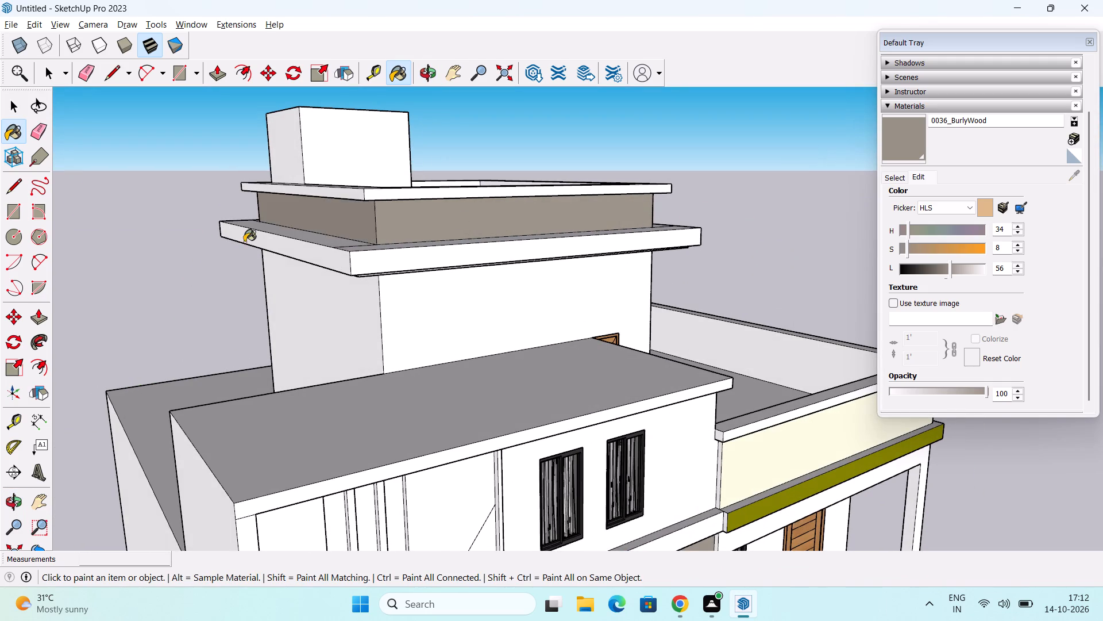
# Paint the rear outer face of the rooftop tower's parapet with the edited 0036_BurlyWood material.
pyautogui.moveTo(187, 249); pyautogui.dragTo(347, 232, button='middle')
pyautogui.moveTo(224, 244); pyautogui.dragTo(523, 250, button='middle')
pyautogui.click(291, 207)
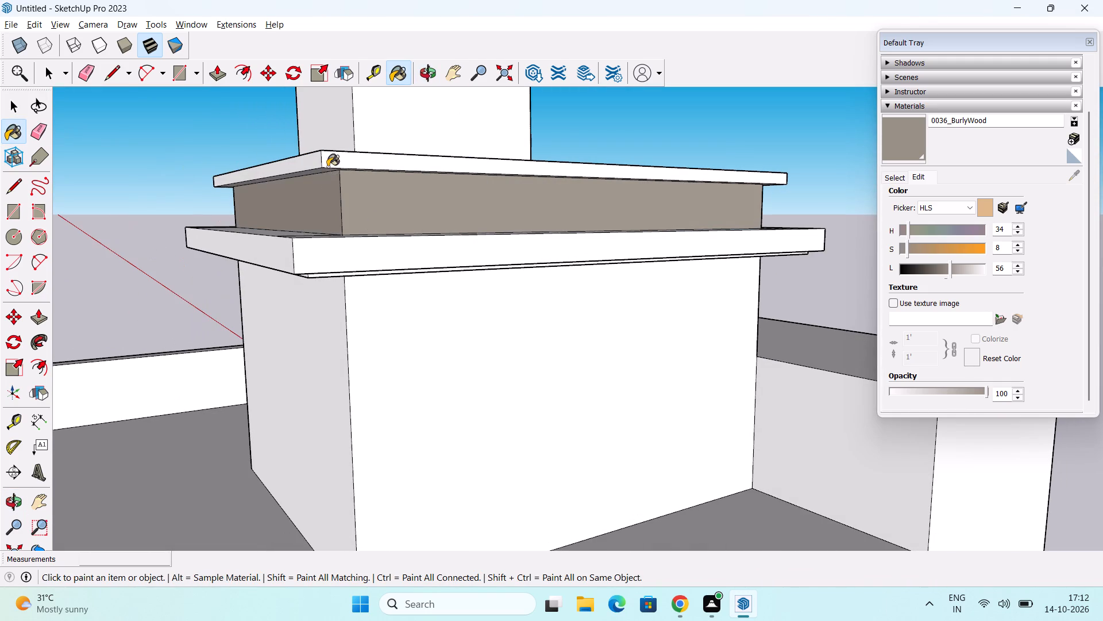
# Paint the outer edges, underside and top of the rooftop tower parapet's coping with the 0036_BurlyWood material.
pyautogui.click(335, 162)
pyautogui.moveTo(314, 160); pyautogui.dragTo(320, 161)
pyautogui.moveTo(313, 183); pyautogui.dragTo(308, 142, button='middle')
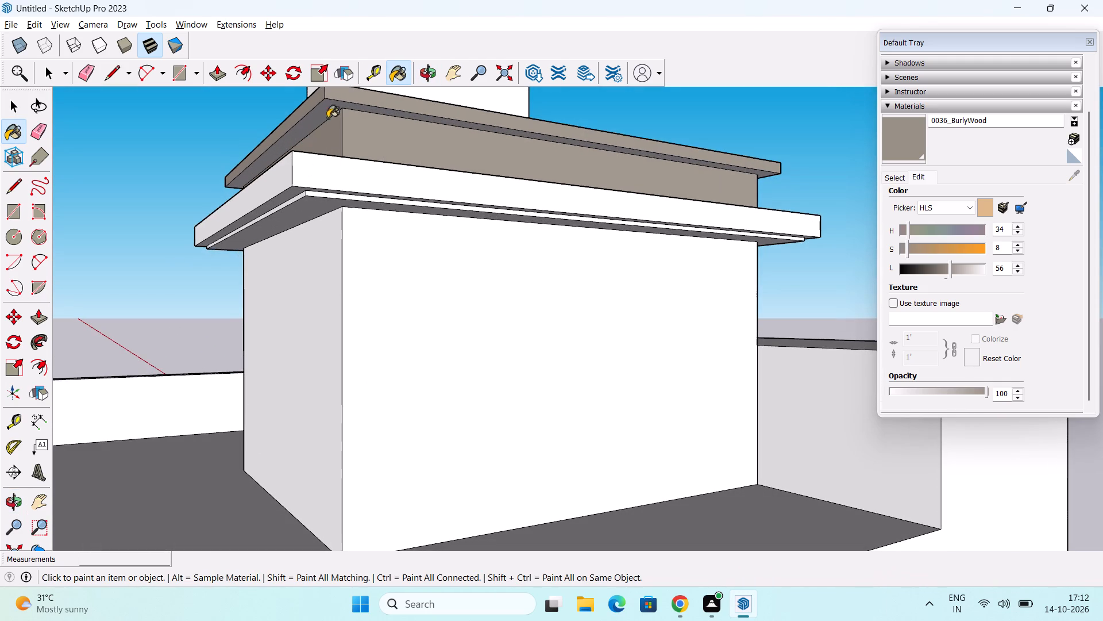
pyautogui.moveTo(329, 106); pyautogui.dragTo(340, 109)
pyautogui.click(320, 111)
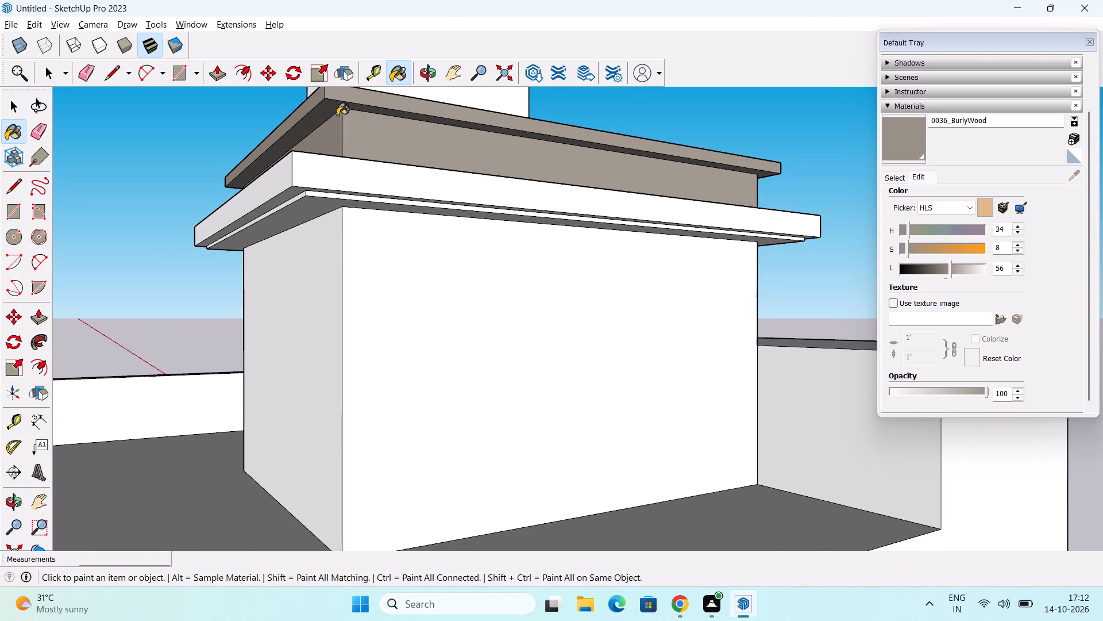
pyautogui.scroll(-1, 541, 187)
pyautogui.moveTo(571, 222); pyautogui.dragTo(371, 247, button='middle')
pyautogui.moveTo(592, 225); pyautogui.dragTo(454, 243, button='middle')
pyautogui.moveTo(660, 220); pyautogui.dragTo(474, 239, button='middle')
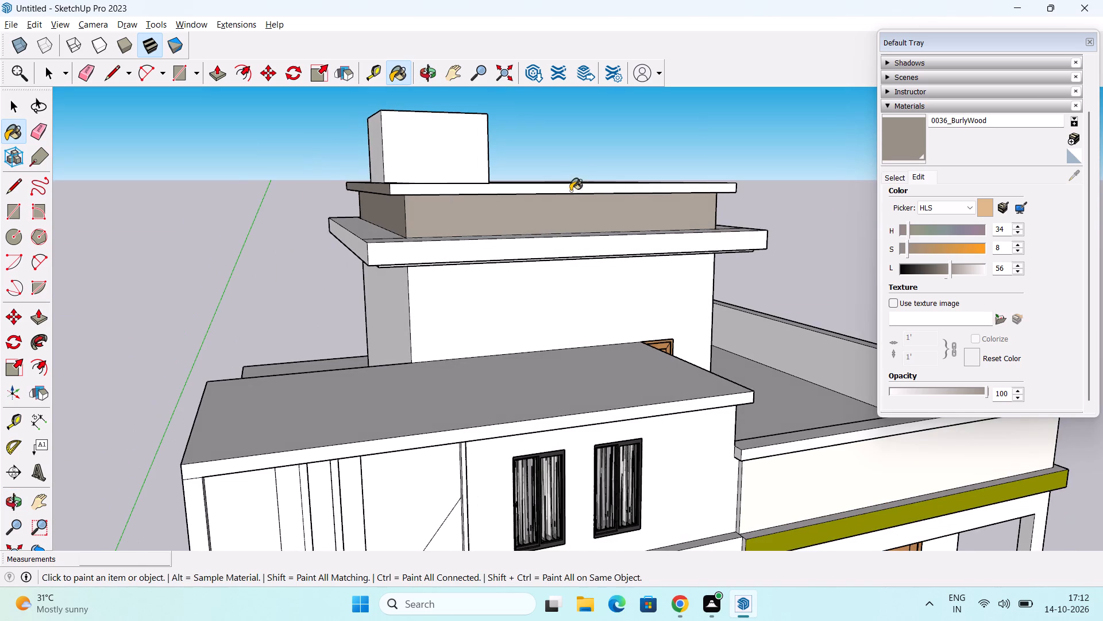
pyautogui.moveTo(562, 186); pyautogui.dragTo(568, 189)
pyautogui.moveTo(641, 208); pyautogui.dragTo(443, 256, button='middle')
pyautogui.moveTo(639, 257); pyautogui.dragTo(553, 277, button='middle')
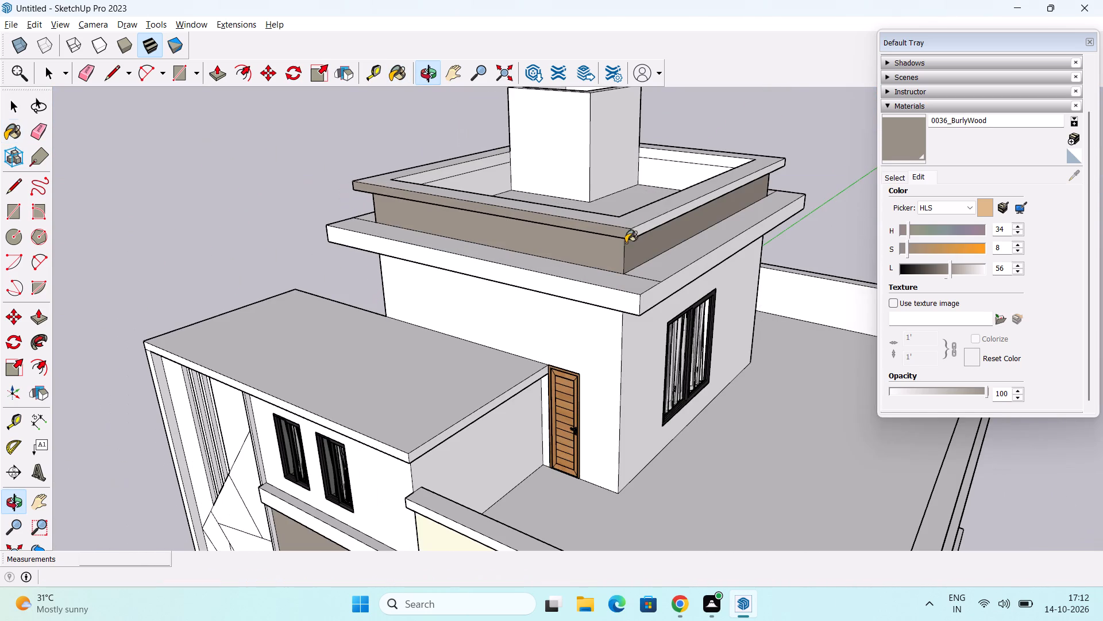
pyautogui.click(643, 228)
pyautogui.click(662, 206)
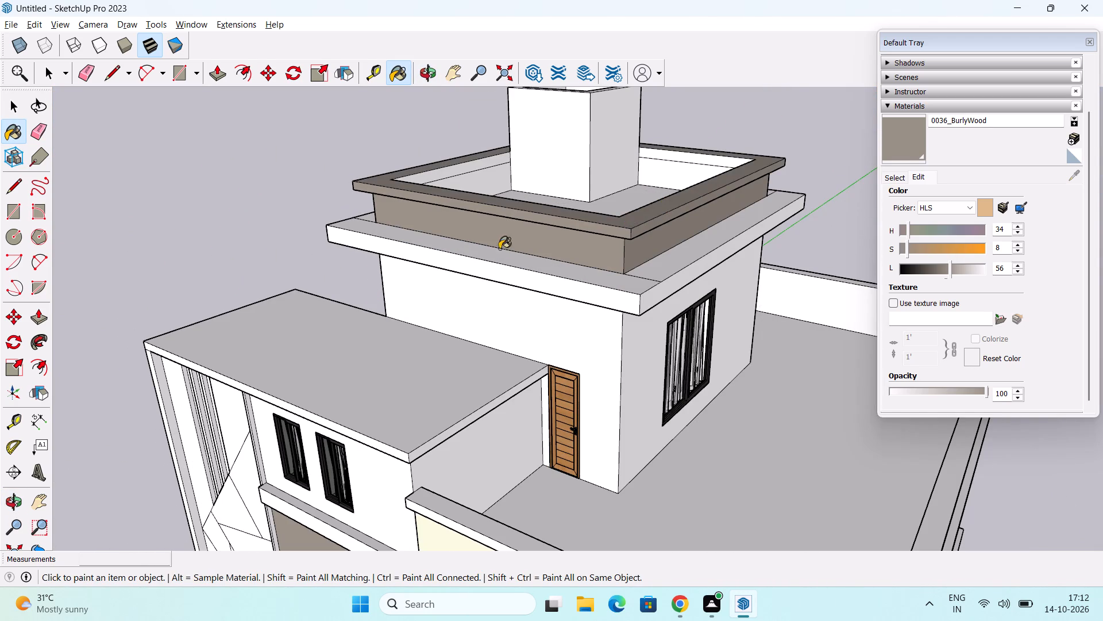
# Paint the inner faces of the rooftop tower's parapet and its coping with the 0036_BurlyWood material on all sides.
pyautogui.moveTo(498, 245); pyautogui.dragTo(510, 305, button='middle')
pyautogui.click(661, 144)
pyautogui.click(681, 133)
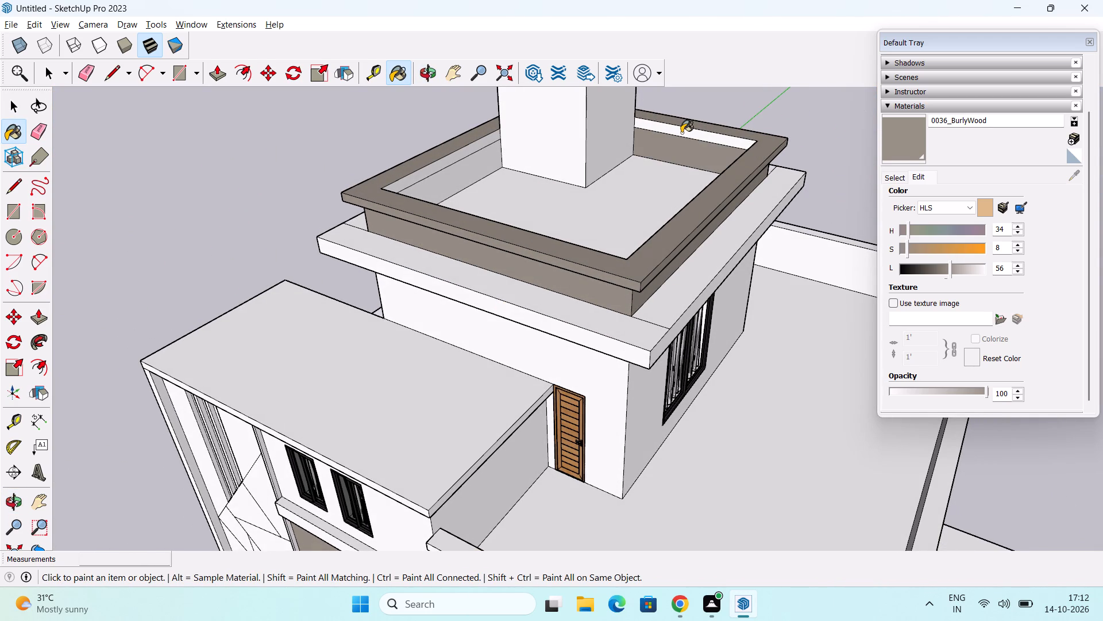
pyautogui.click(470, 170)
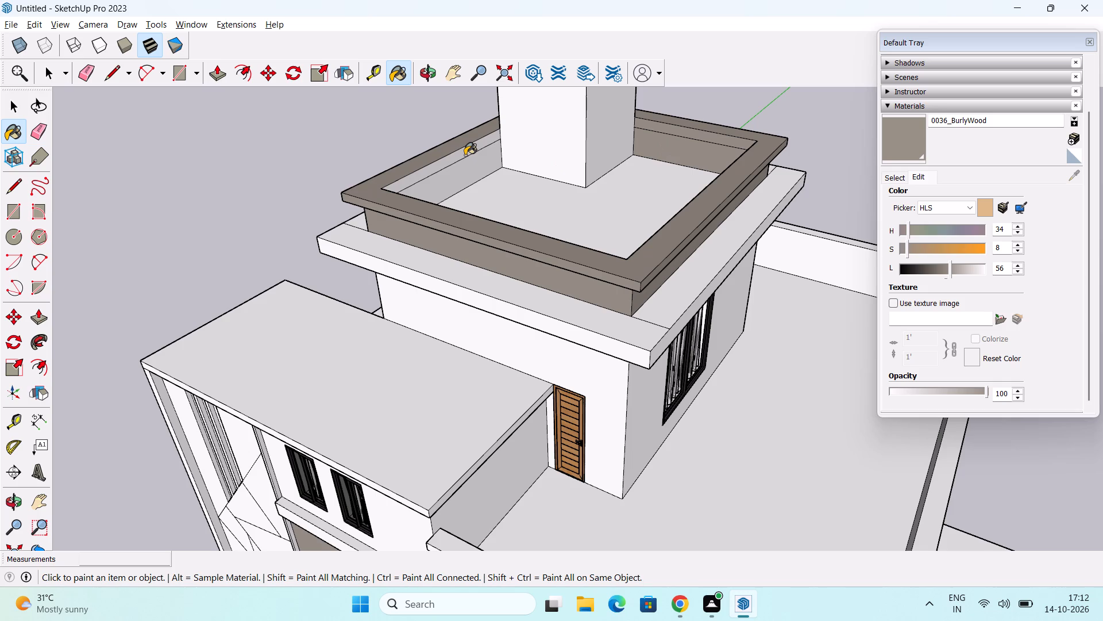
pyautogui.click(465, 153)
pyautogui.moveTo(525, 237); pyautogui.dragTo(36, 244, button='middle')
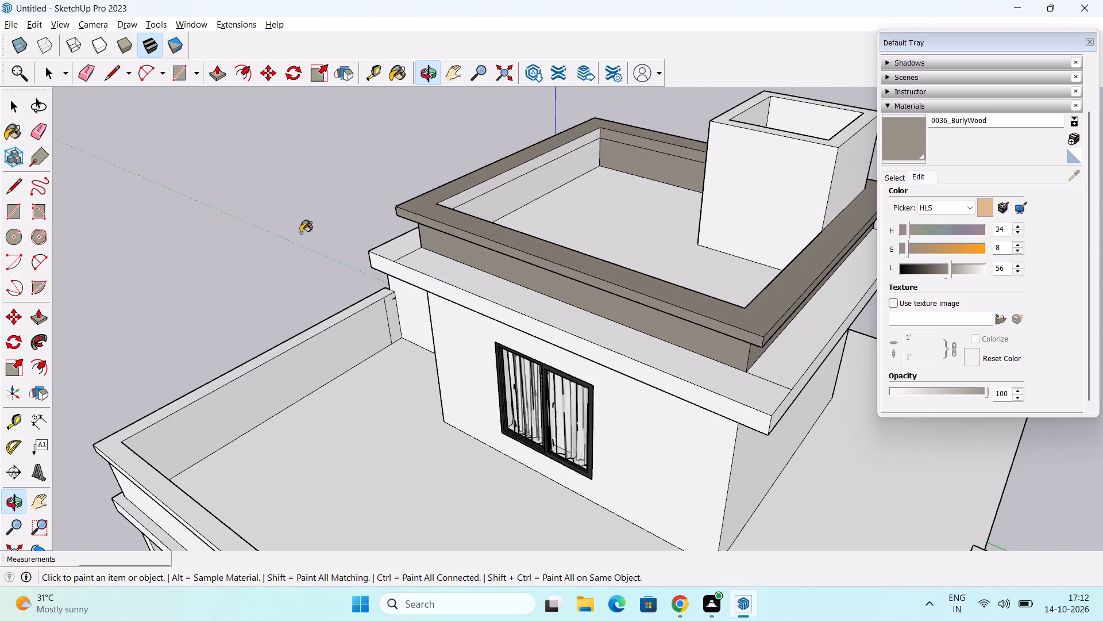
pyautogui.click(506, 202)
pyautogui.click(492, 179)
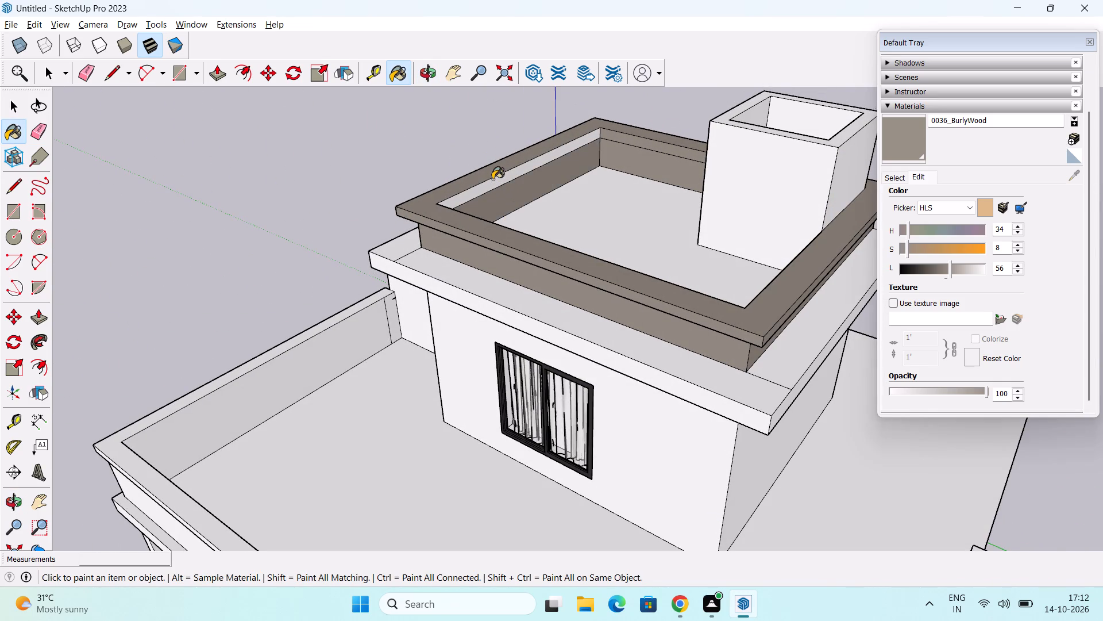
pyautogui.moveTo(538, 247); pyautogui.dragTo(867, 390, button='middle')
pyautogui.moveTo(830, 391); pyautogui.dragTo(962, 391, button='middle')
pyautogui.moveTo(749, 379); pyautogui.dragTo(843, 379, button='middle')
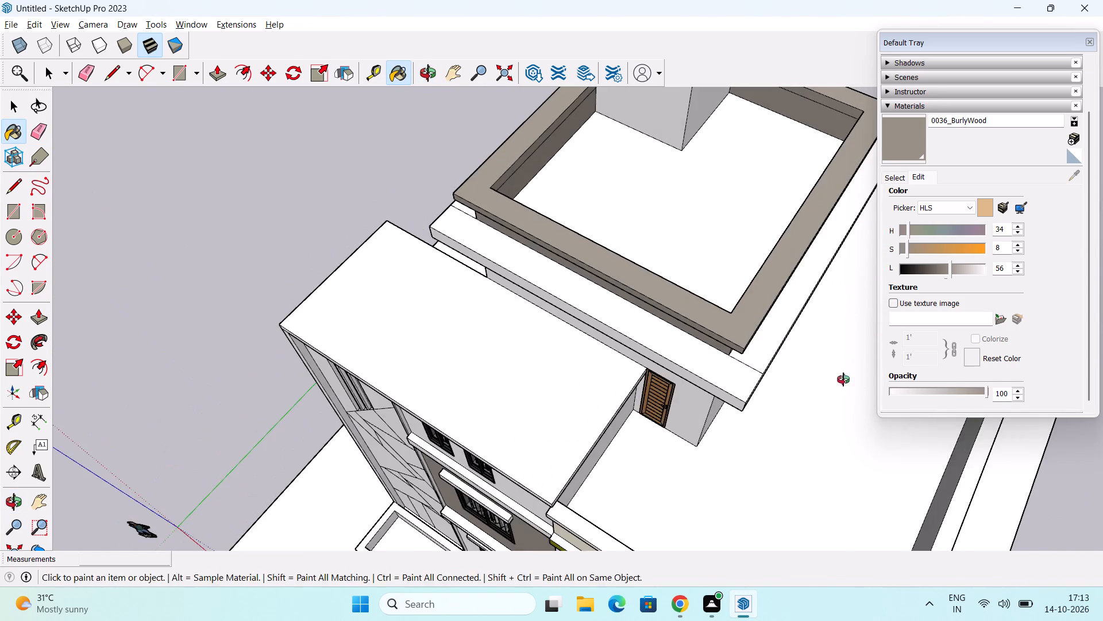
pyautogui.moveTo(843, 379); pyautogui.dragTo(858, 379, button='middle')
pyautogui.scroll(1, 727, 209)
pyautogui.moveTo(736, 254); pyautogui.dragTo(849, 241, button='middle')
pyautogui.scroll(3, 777, 212)
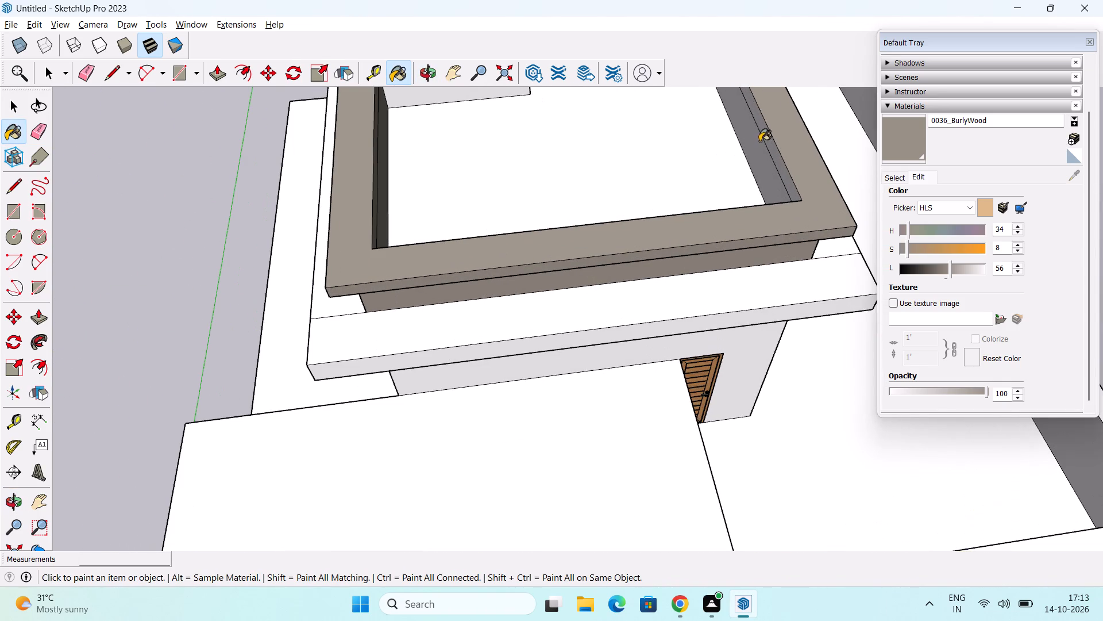
pyautogui.click(759, 141)
pyautogui.click(768, 141)
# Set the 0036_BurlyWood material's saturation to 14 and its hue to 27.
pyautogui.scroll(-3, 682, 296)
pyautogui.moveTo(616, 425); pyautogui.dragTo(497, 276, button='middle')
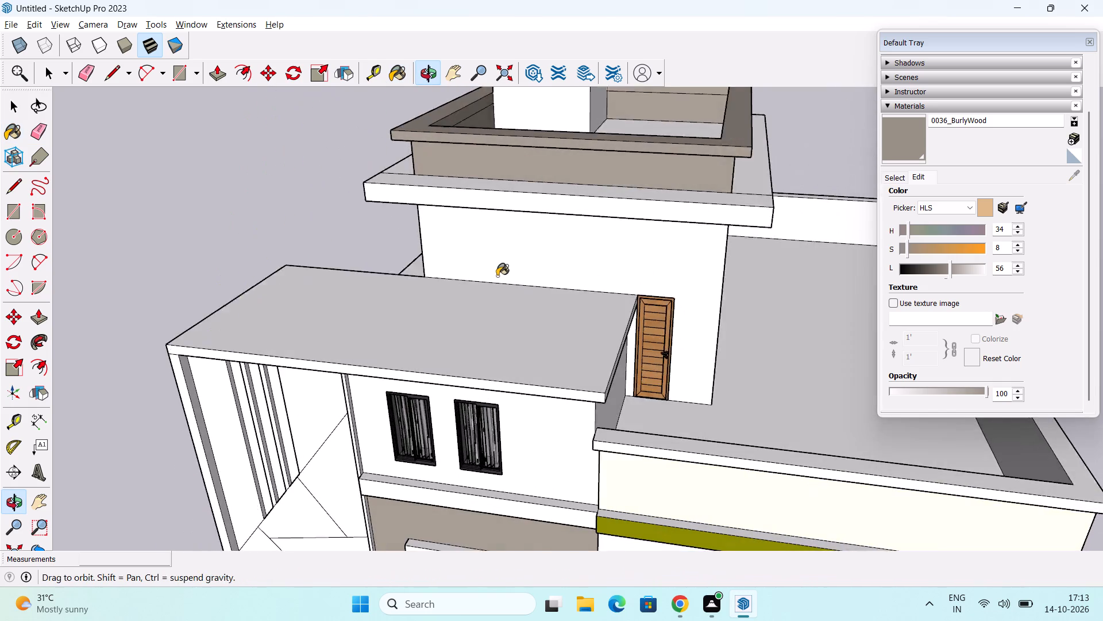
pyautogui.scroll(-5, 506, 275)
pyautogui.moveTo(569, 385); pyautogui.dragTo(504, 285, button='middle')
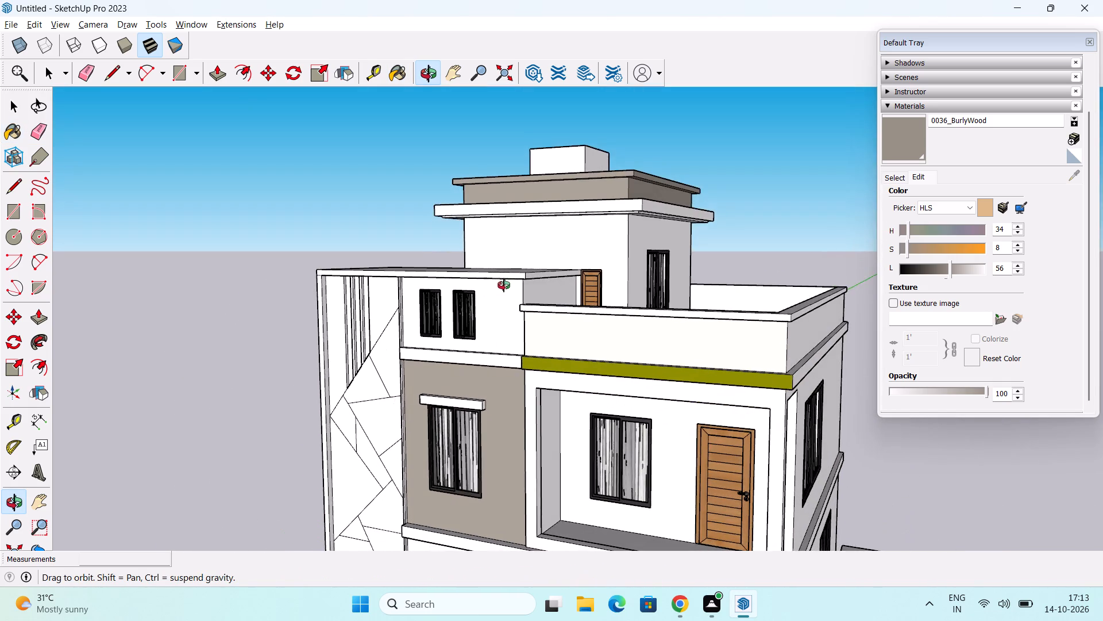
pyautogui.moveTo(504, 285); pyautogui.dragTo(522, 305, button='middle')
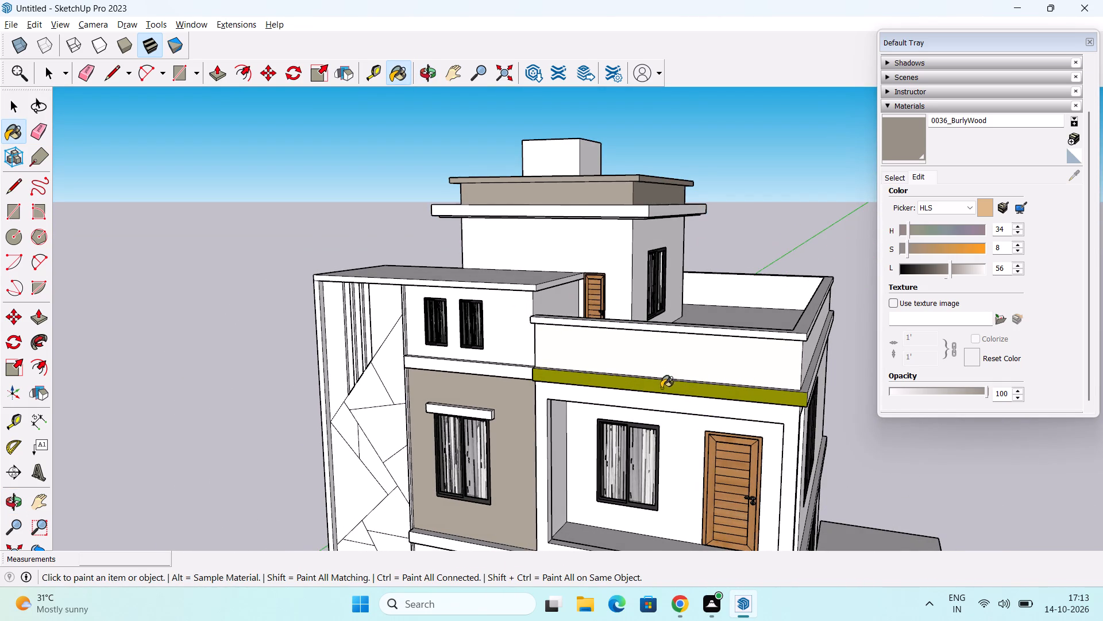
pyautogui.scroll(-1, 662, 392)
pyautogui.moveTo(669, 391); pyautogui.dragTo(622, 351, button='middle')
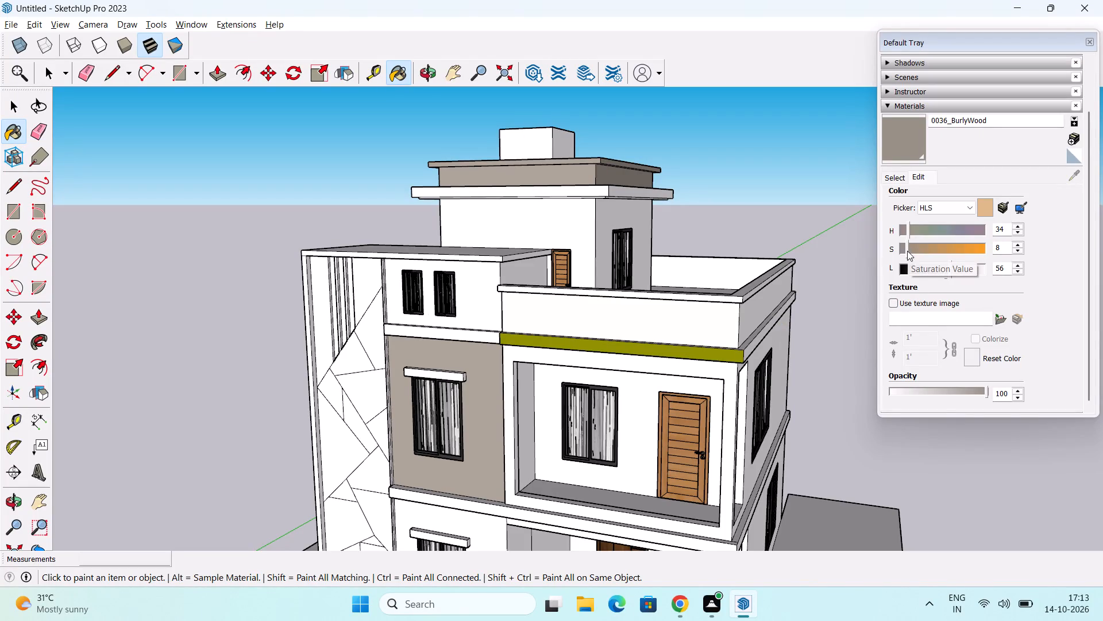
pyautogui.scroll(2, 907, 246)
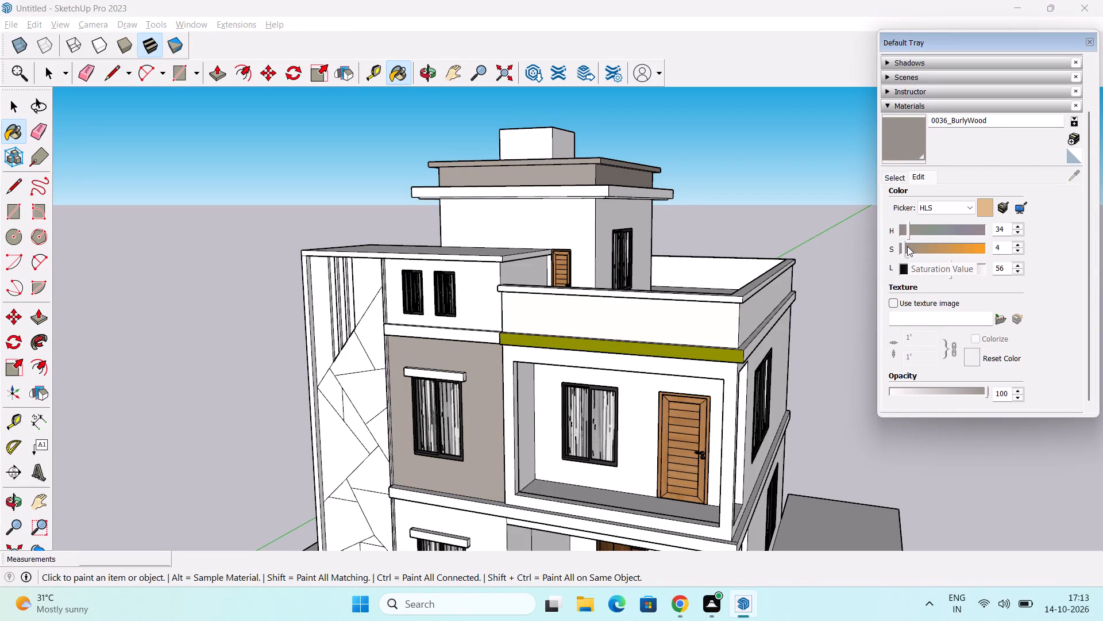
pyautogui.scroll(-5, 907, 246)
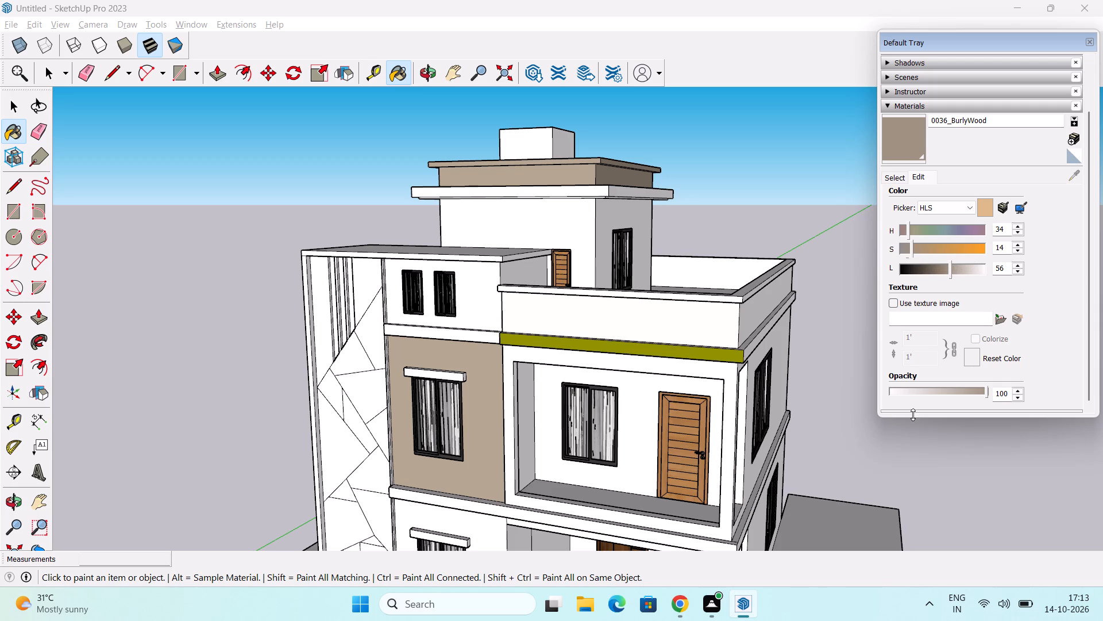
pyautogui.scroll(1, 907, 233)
# Check the recoloured walls from the front corner and set the 0036_BurlyWood material's saturation to 8.
pyautogui.moveTo(372, 417); pyautogui.dragTo(283, 400, button='middle')
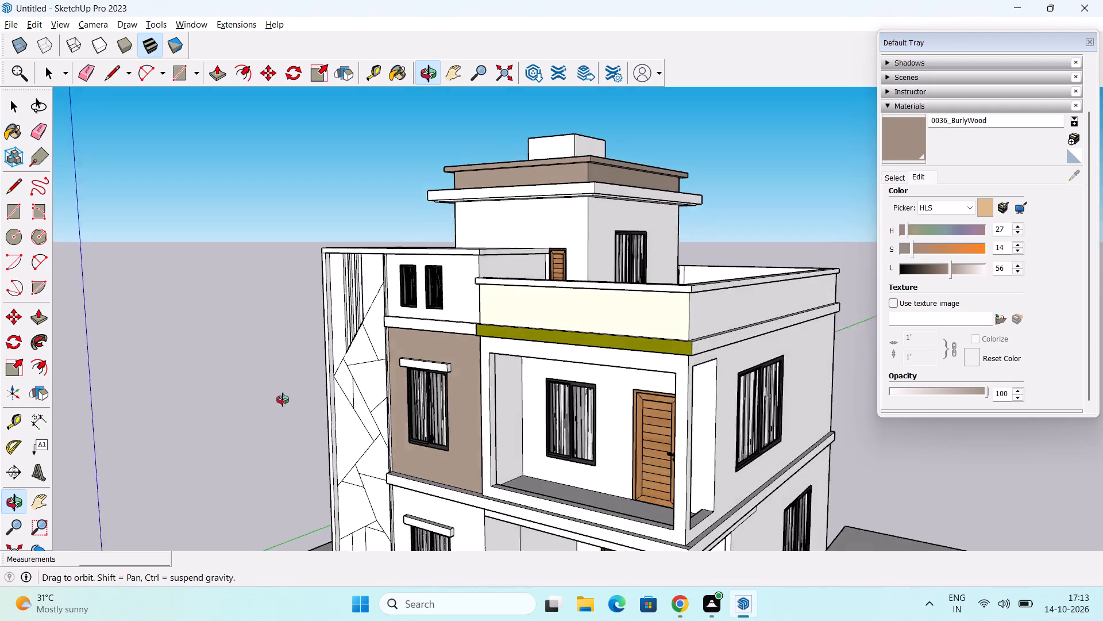
pyautogui.moveTo(283, 400); pyautogui.dragTo(256, 383, button='middle')
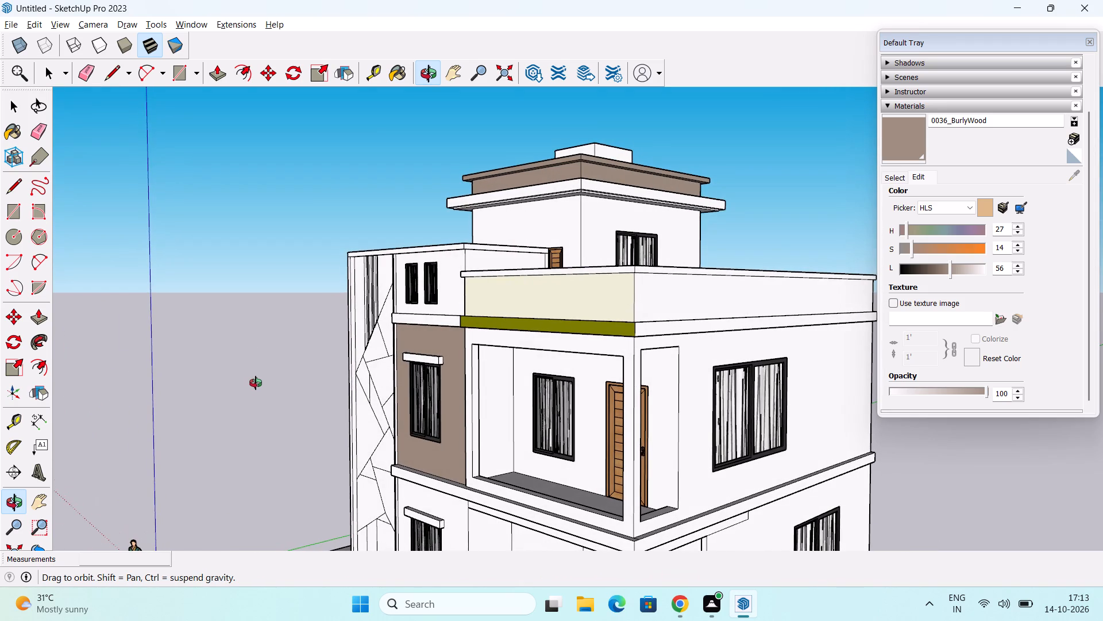
pyautogui.moveTo(256, 383); pyautogui.dragTo(391, 384, button='middle')
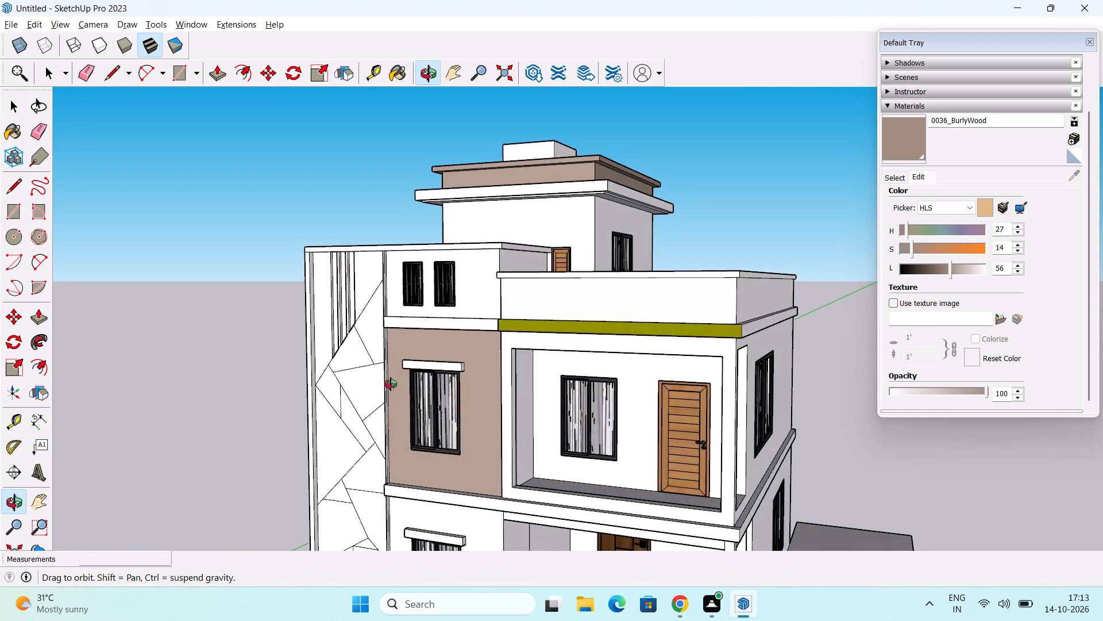
pyautogui.moveTo(391, 384); pyautogui.dragTo(416, 392, button='middle')
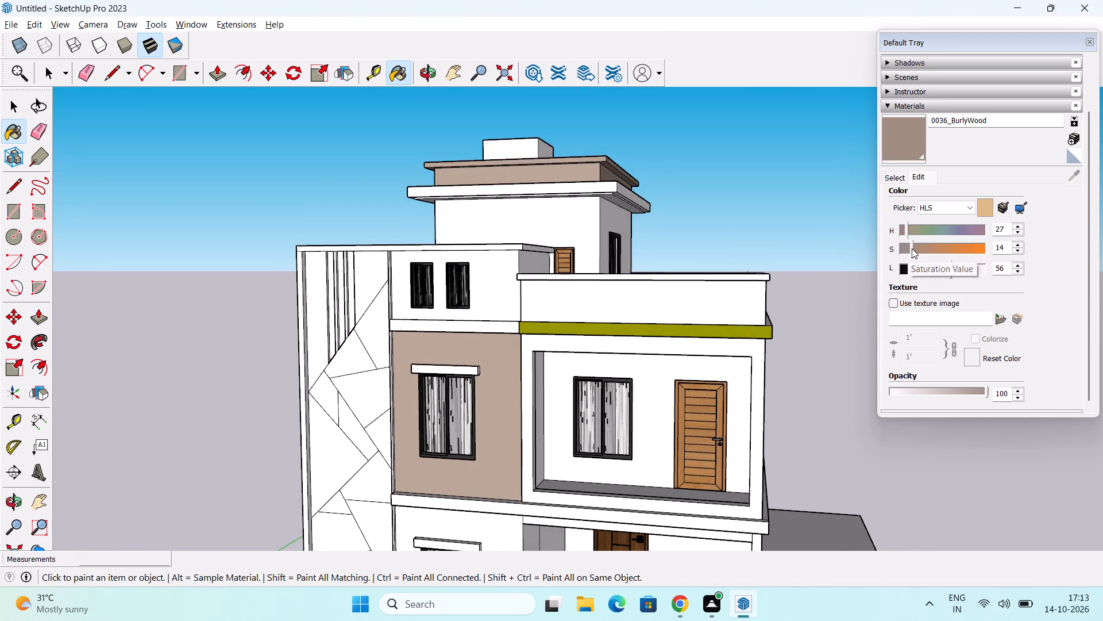
pyautogui.scroll(3, 912, 248)
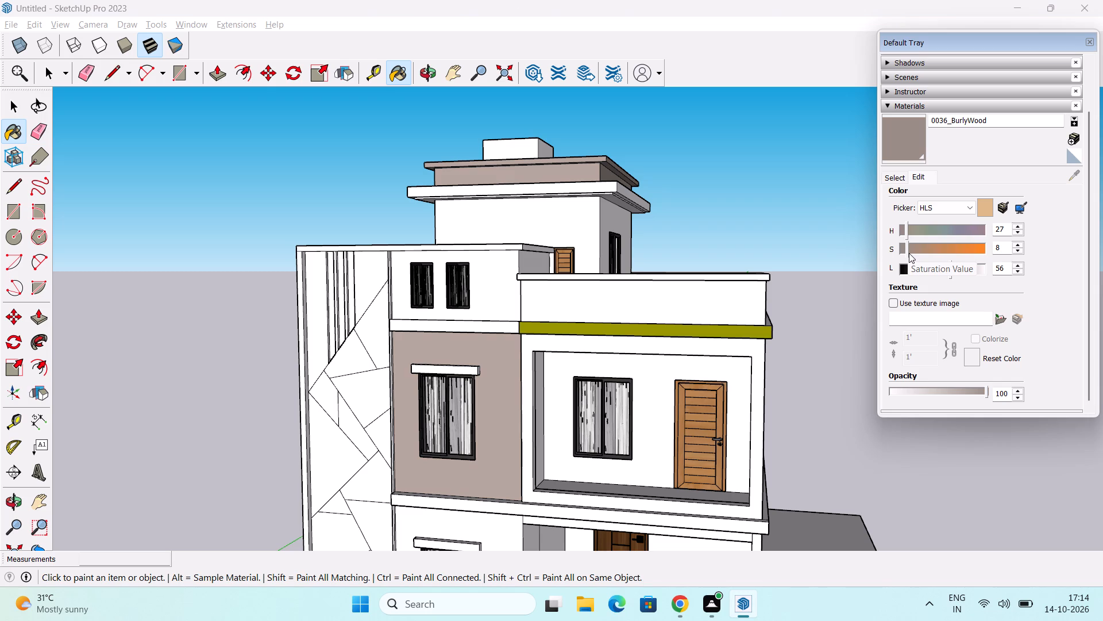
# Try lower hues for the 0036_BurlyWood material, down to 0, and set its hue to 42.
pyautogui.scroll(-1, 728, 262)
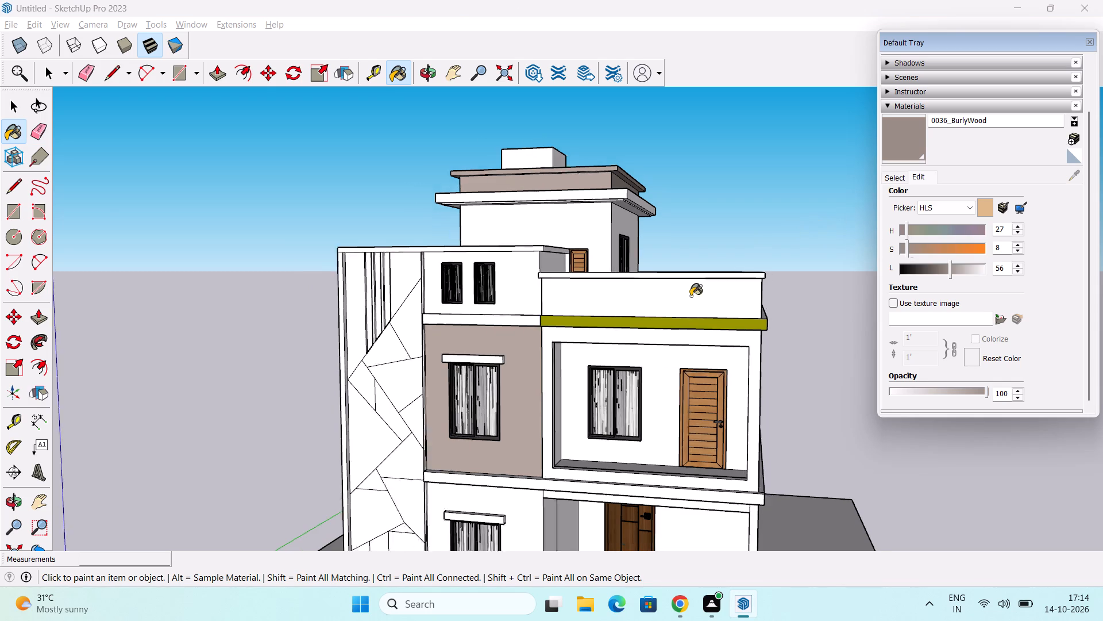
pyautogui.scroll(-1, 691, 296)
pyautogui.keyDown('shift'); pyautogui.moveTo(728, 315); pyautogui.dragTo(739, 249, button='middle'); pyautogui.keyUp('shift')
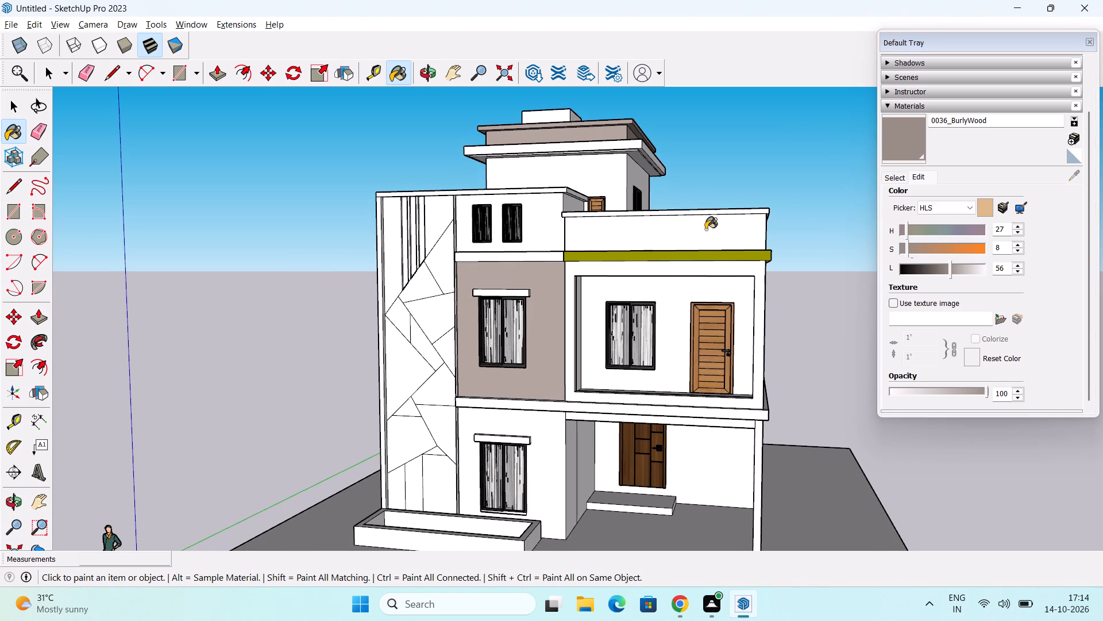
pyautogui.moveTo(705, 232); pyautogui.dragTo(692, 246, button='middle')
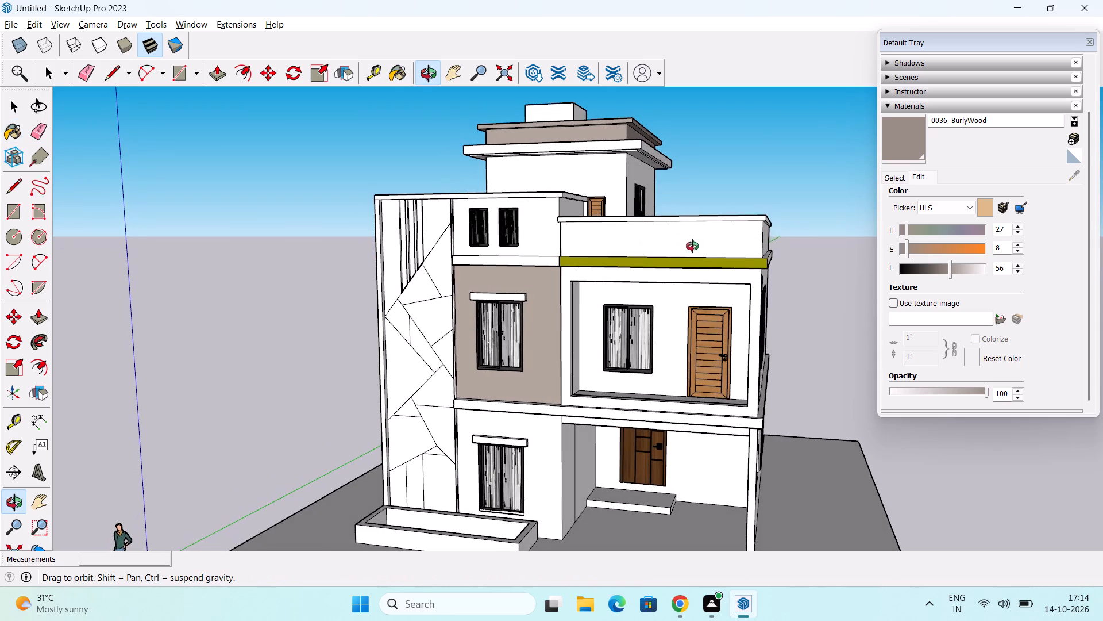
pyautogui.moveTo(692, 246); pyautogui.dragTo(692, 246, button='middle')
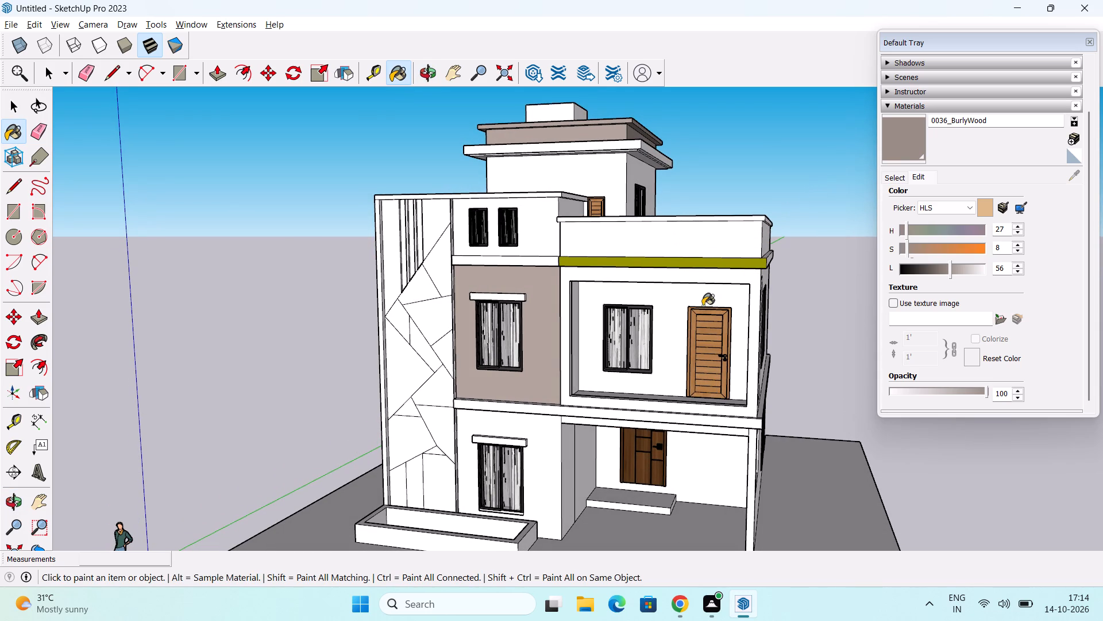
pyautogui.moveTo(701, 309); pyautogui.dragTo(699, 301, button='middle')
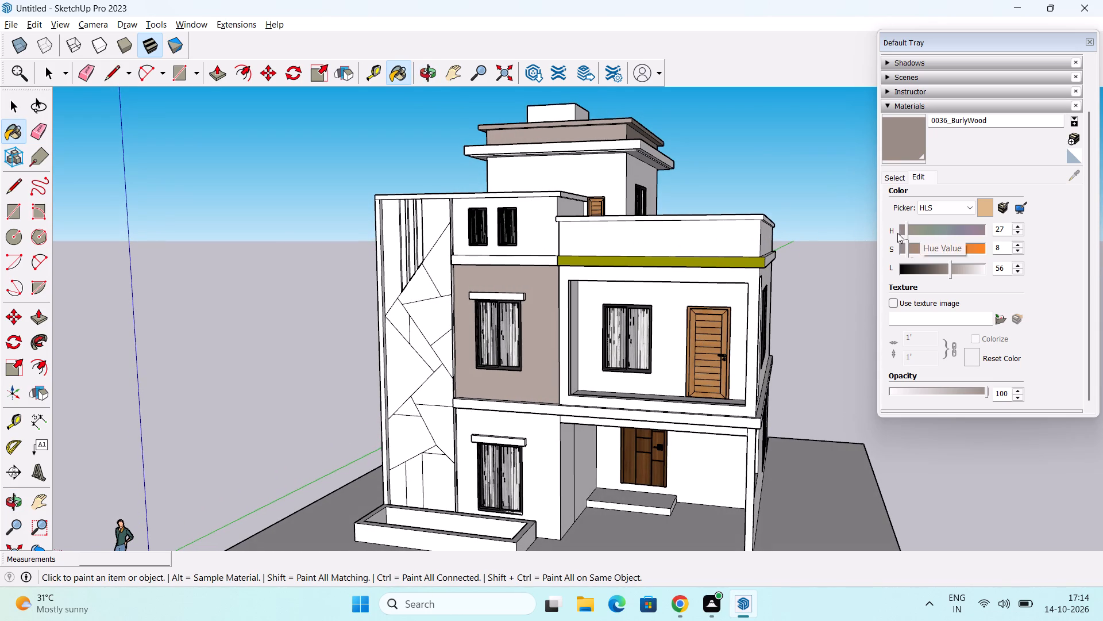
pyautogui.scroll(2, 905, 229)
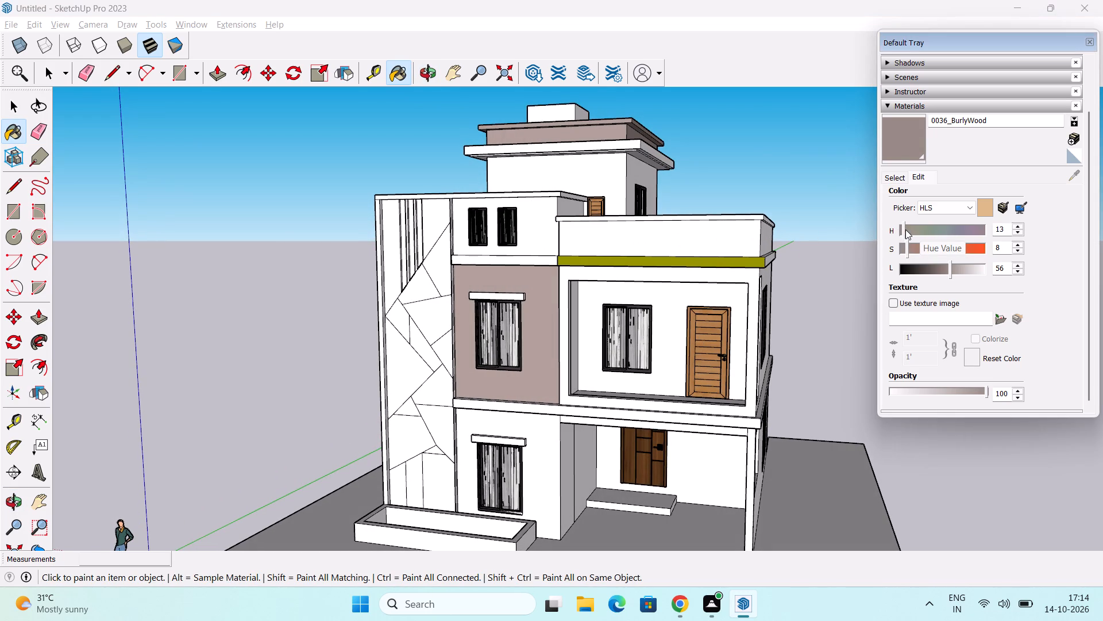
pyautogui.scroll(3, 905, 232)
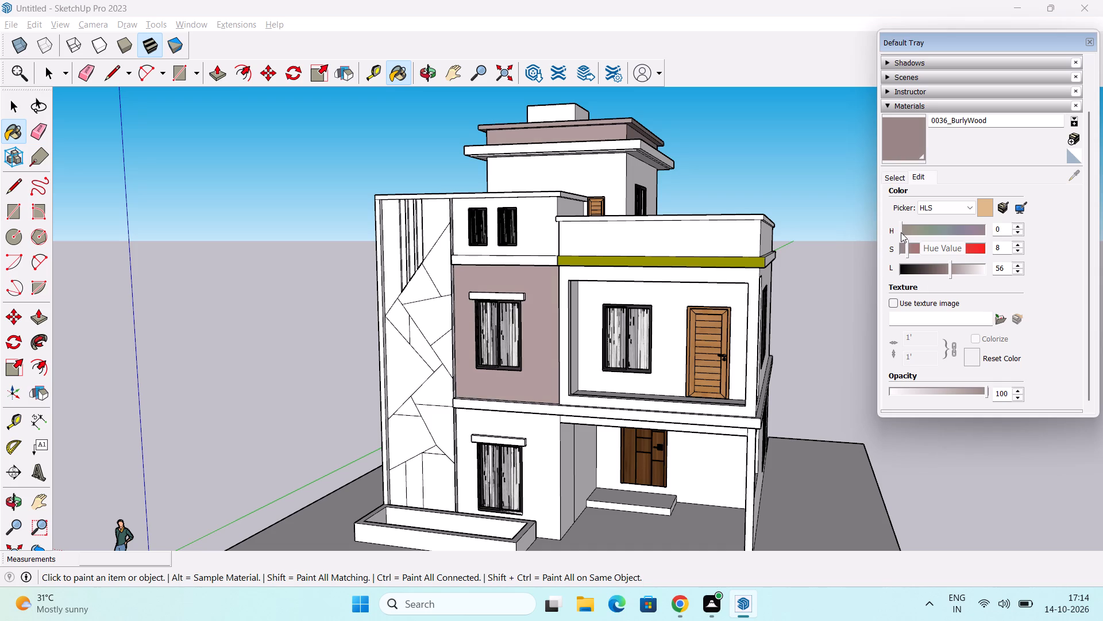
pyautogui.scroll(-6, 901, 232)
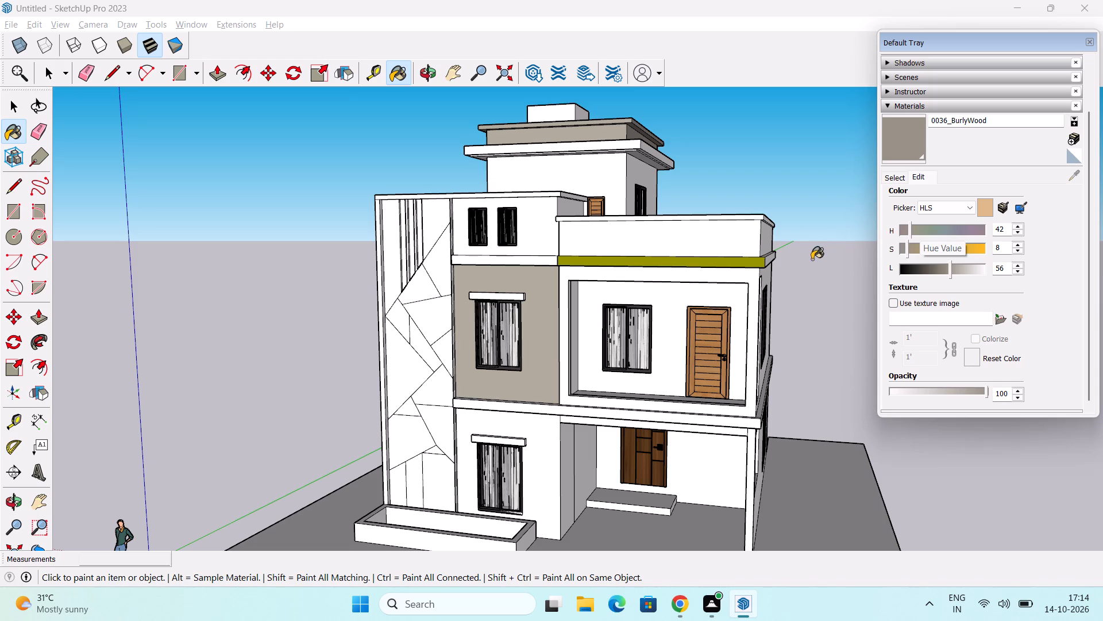
# Repaint the olive band below the balcony's roof parapet with the 0036_BurlyWood material.
pyautogui.click(734, 260)
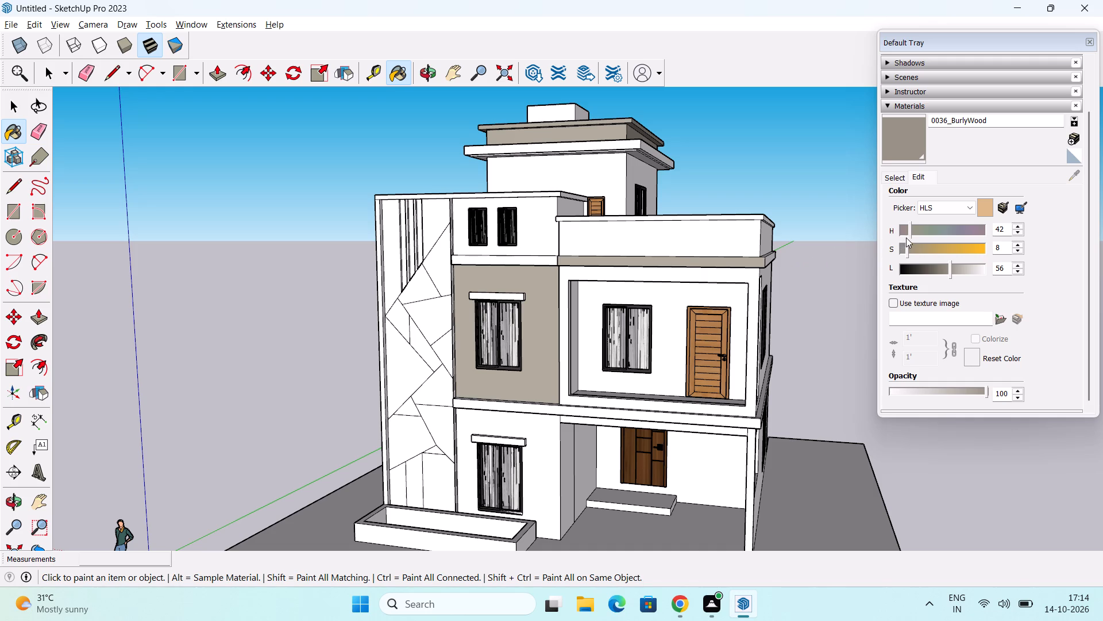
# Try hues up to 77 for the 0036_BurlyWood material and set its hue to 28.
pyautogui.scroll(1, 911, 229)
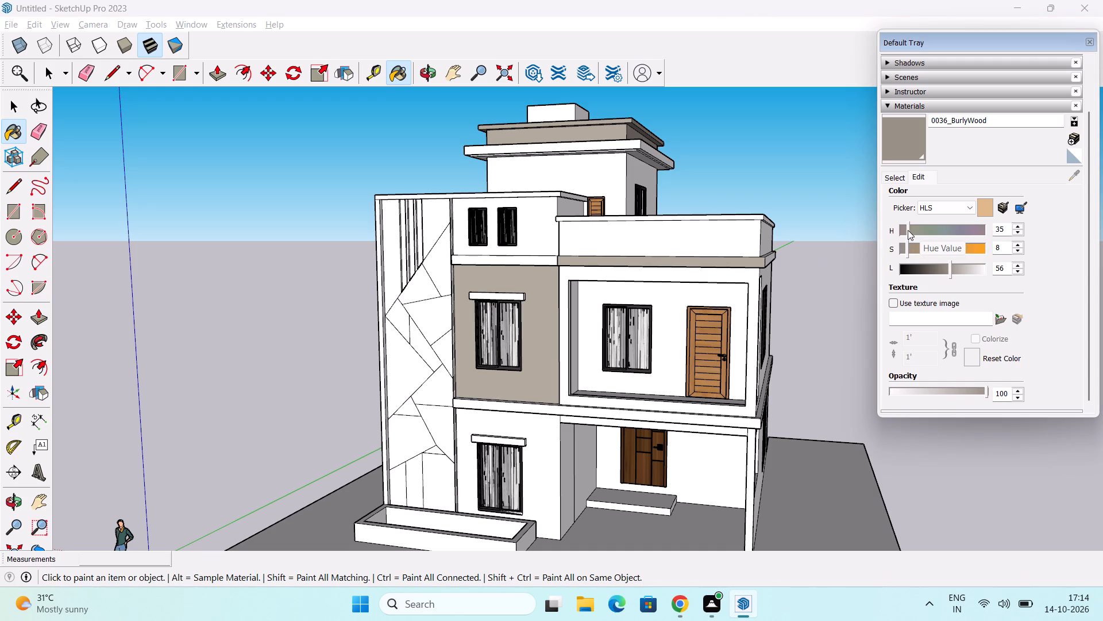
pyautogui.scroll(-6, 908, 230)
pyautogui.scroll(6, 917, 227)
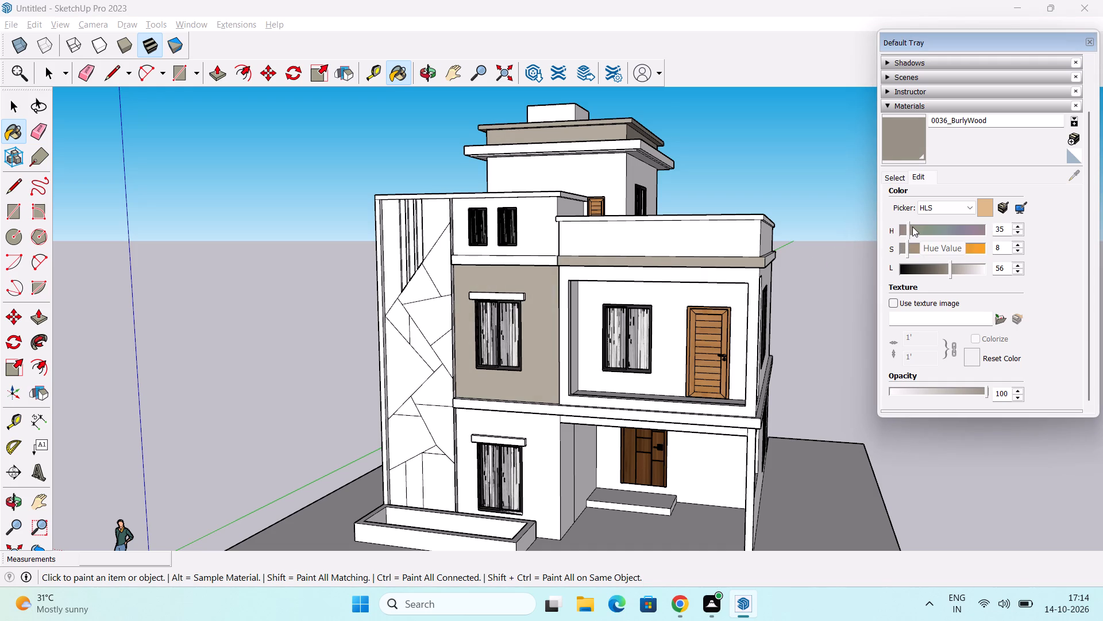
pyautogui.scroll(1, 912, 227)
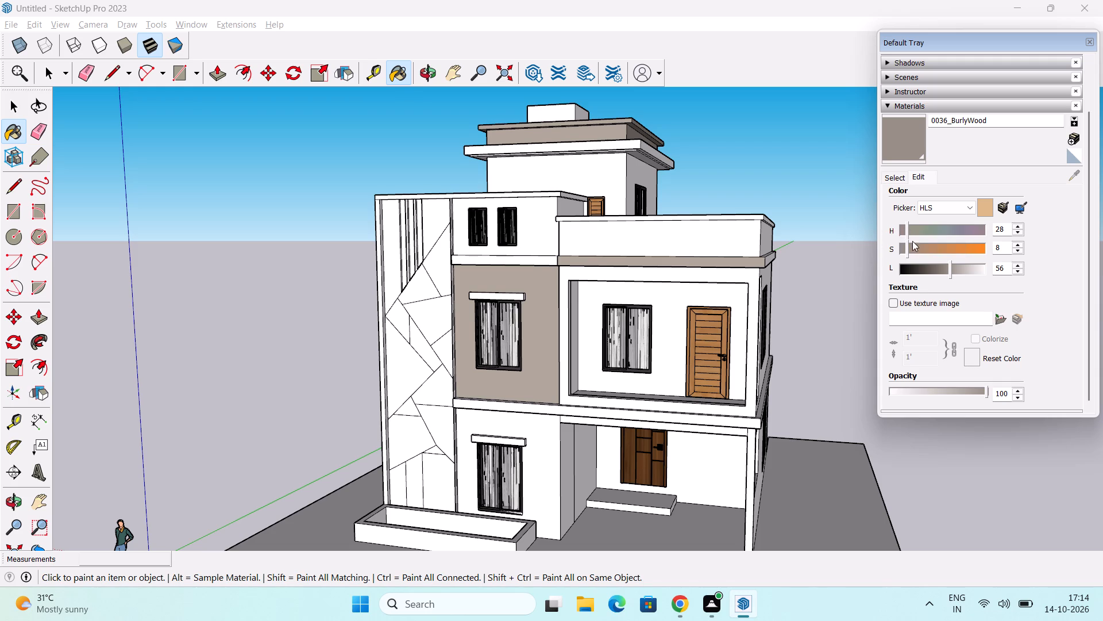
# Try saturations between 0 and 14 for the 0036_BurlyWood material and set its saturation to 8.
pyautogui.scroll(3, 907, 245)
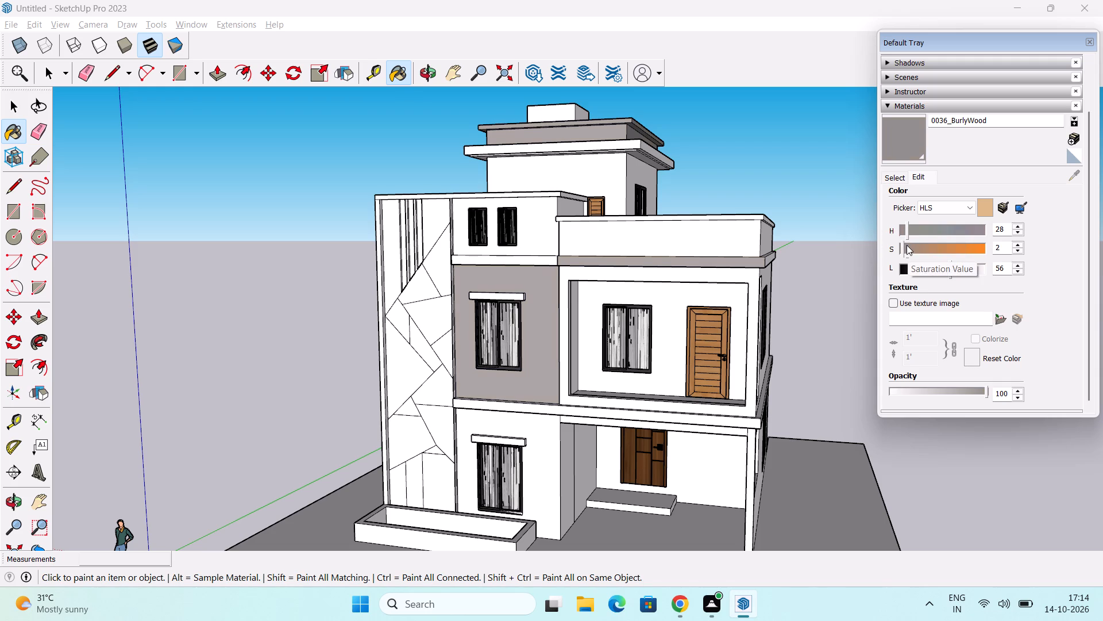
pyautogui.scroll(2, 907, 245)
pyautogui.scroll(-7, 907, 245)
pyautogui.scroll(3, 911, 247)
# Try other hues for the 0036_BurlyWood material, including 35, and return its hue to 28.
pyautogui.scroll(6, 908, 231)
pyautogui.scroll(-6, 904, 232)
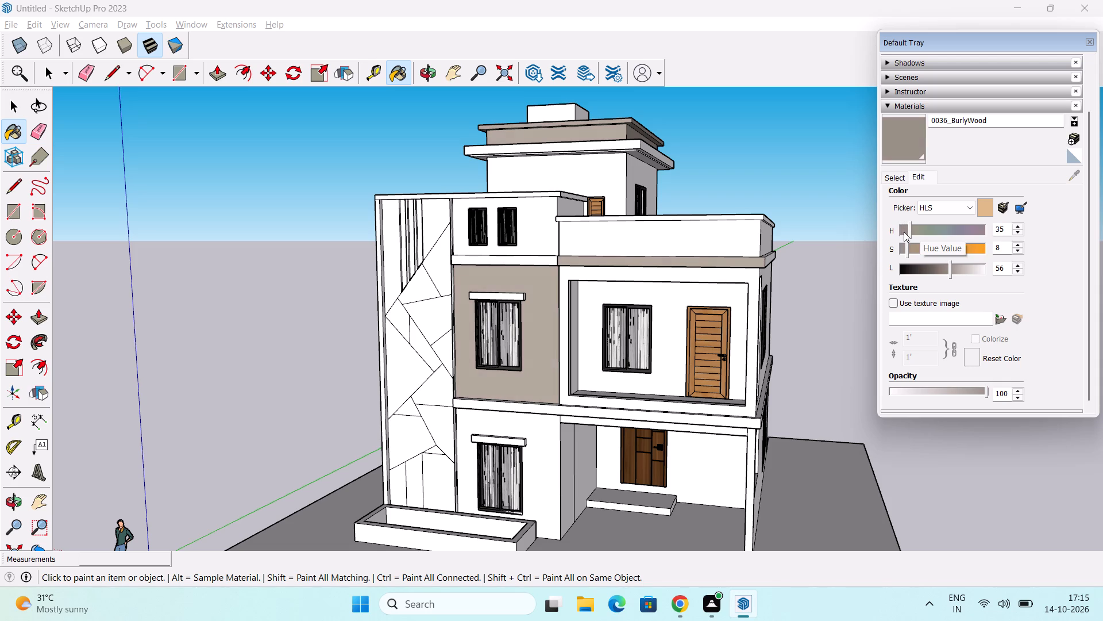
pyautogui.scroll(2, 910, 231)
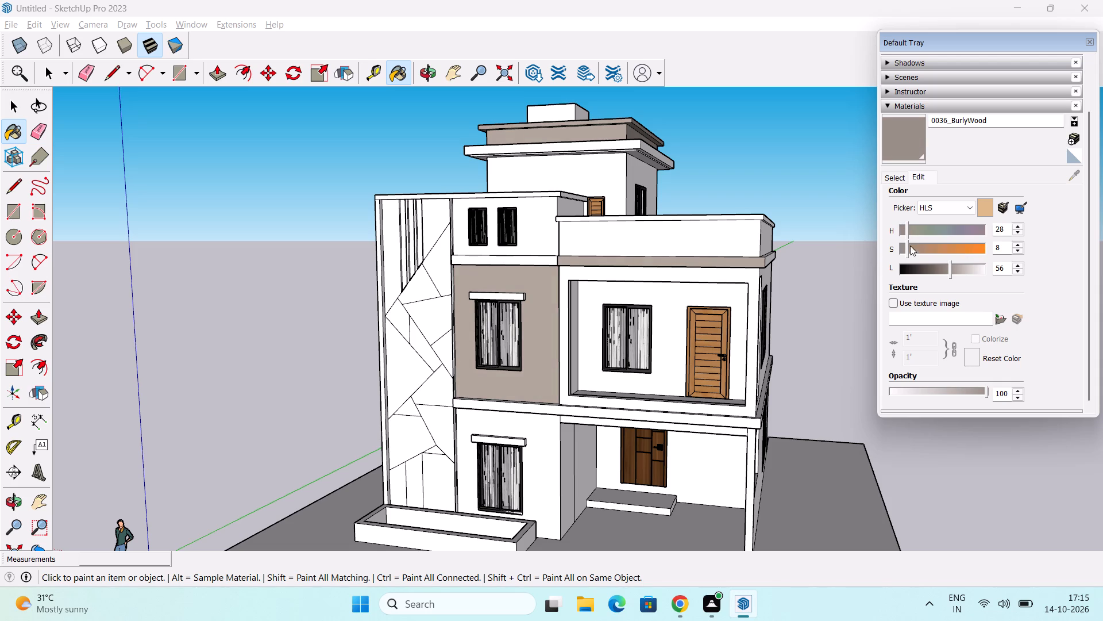
# Lower the 0036_BurlyWood material's saturation to 4, try lightness values down to 42, and set its lightness to 52.
pyautogui.scroll(2, 909, 251)
pyautogui.scroll(5, 948, 275)
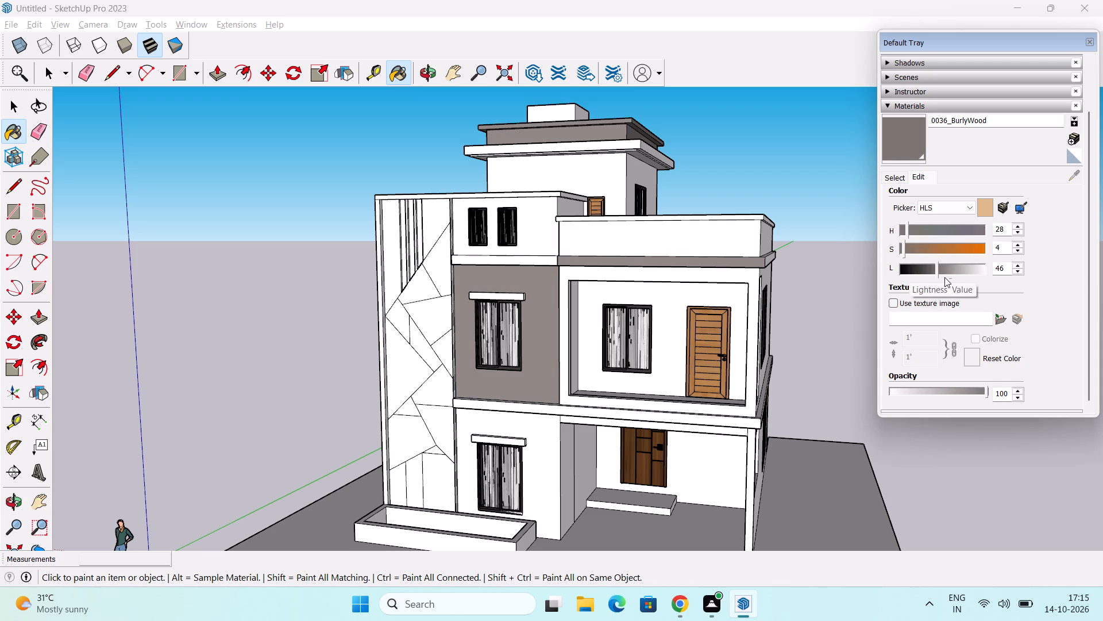
pyautogui.scroll(2, 944, 277)
pyautogui.scroll(-5, 947, 277)
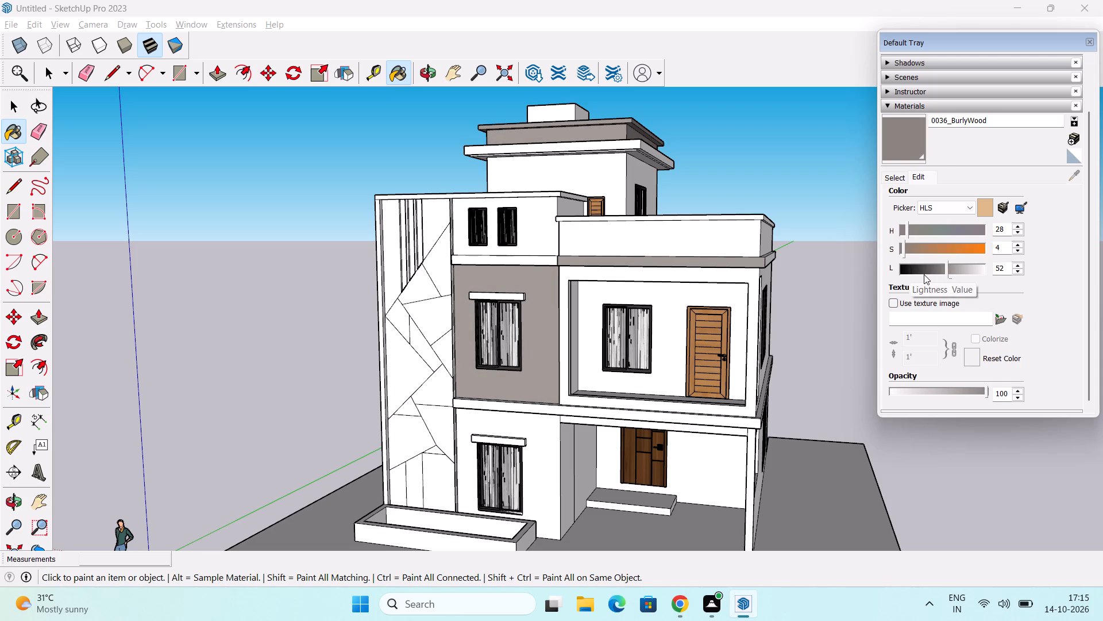
# Try saturations up to 10 for the 0036_BurlyWood material, then set its saturation to 6 and its hue to 42.
pyautogui.scroll(-2, 907, 247)
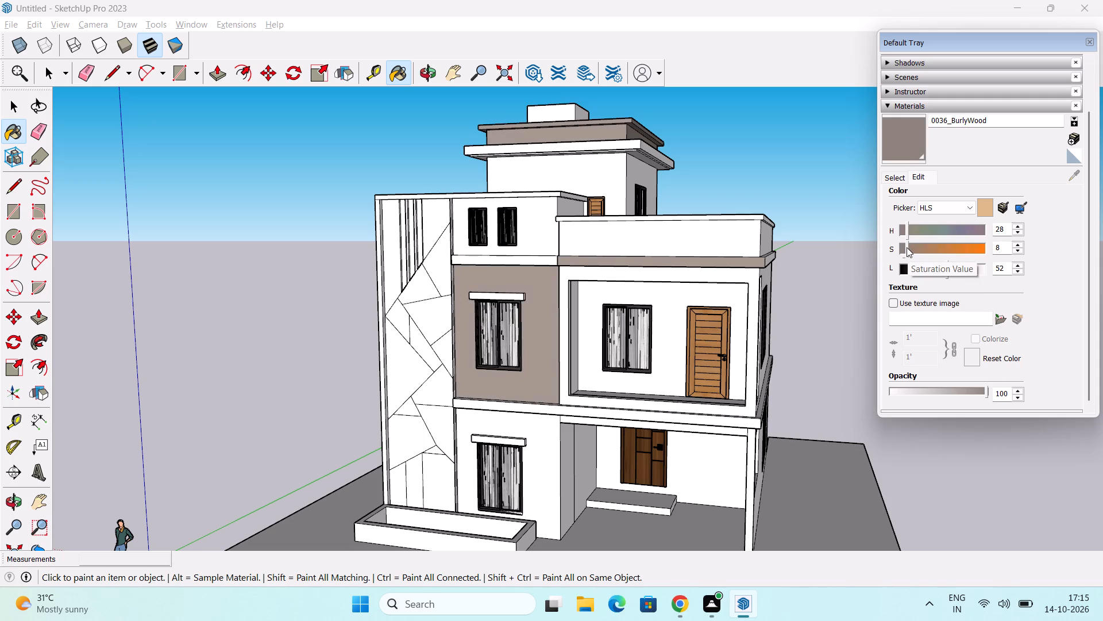
pyautogui.scroll(1, 910, 247)
pyautogui.scroll(-5, 910, 247)
pyautogui.scroll(6, 910, 247)
pyautogui.scroll(-3, 910, 247)
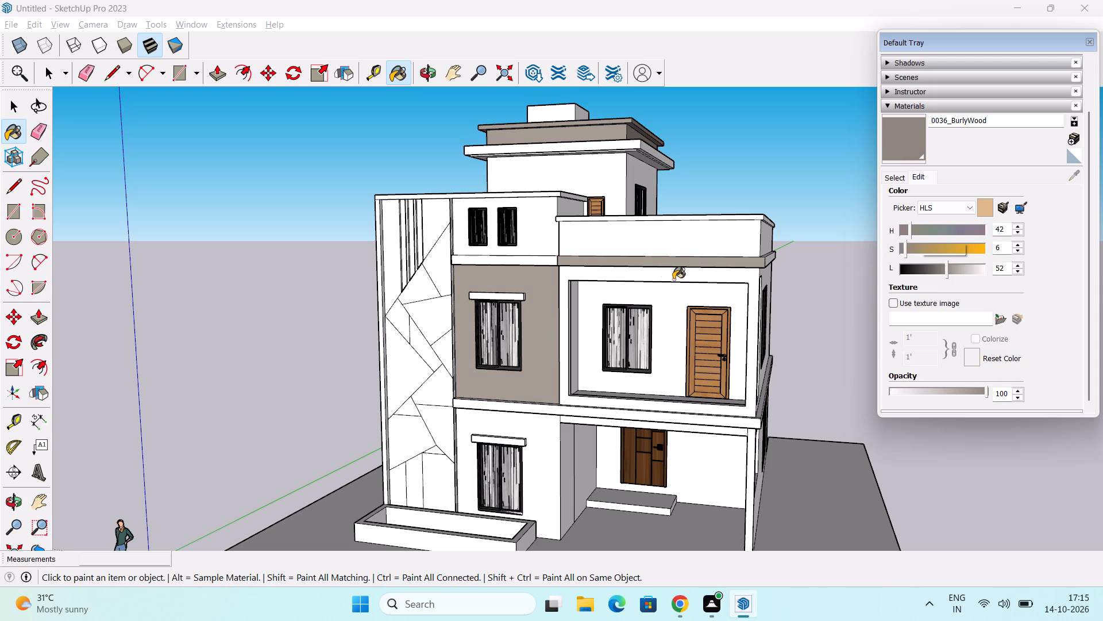
# Browse the Colors-Named materials for a contrasting colour for the band below the balcony's roof parapet.
pyautogui.moveTo(556, 236); pyautogui.dragTo(536, 270, button='middle')
pyautogui.click(891, 178)
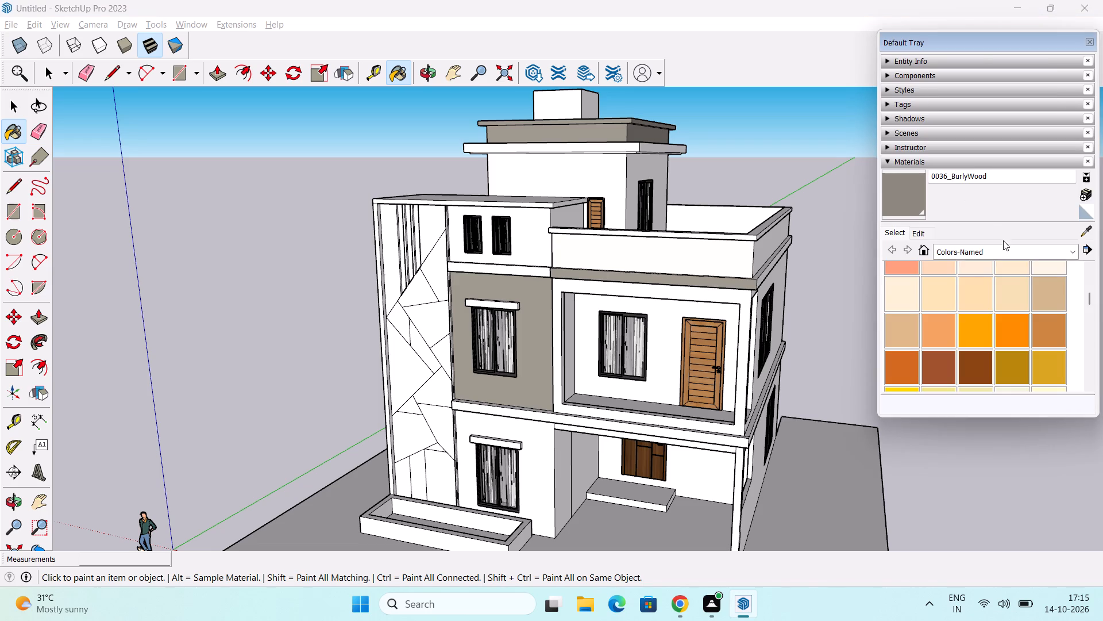
pyautogui.scroll(-5, 986, 274)
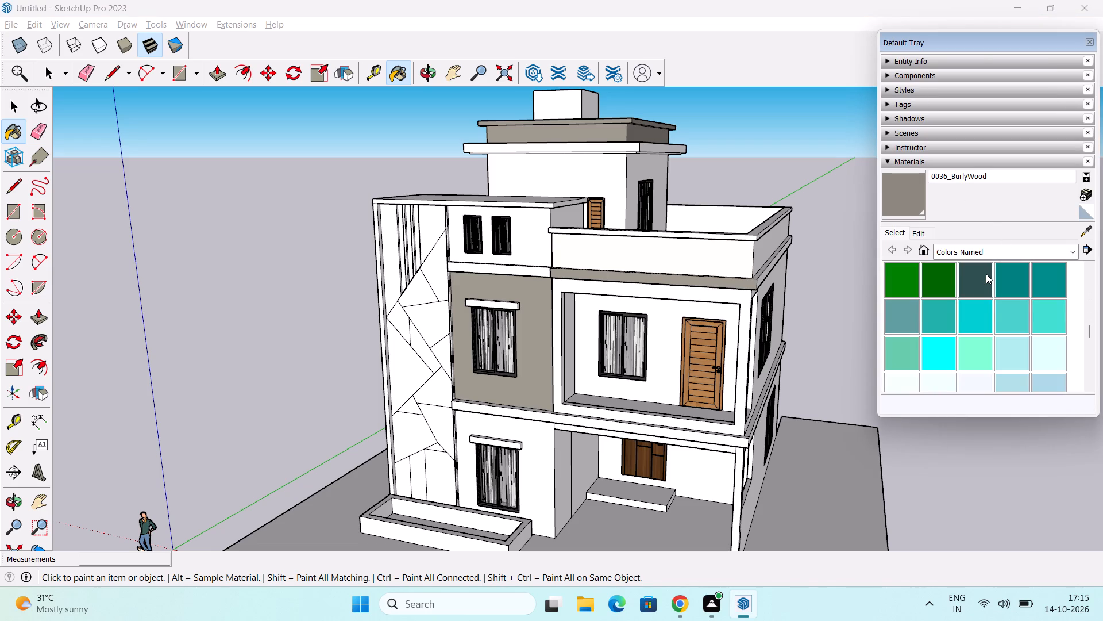
pyautogui.scroll(-3, 986, 274)
pyautogui.scroll(8, 985, 307)
pyautogui.scroll(-2, 985, 307)
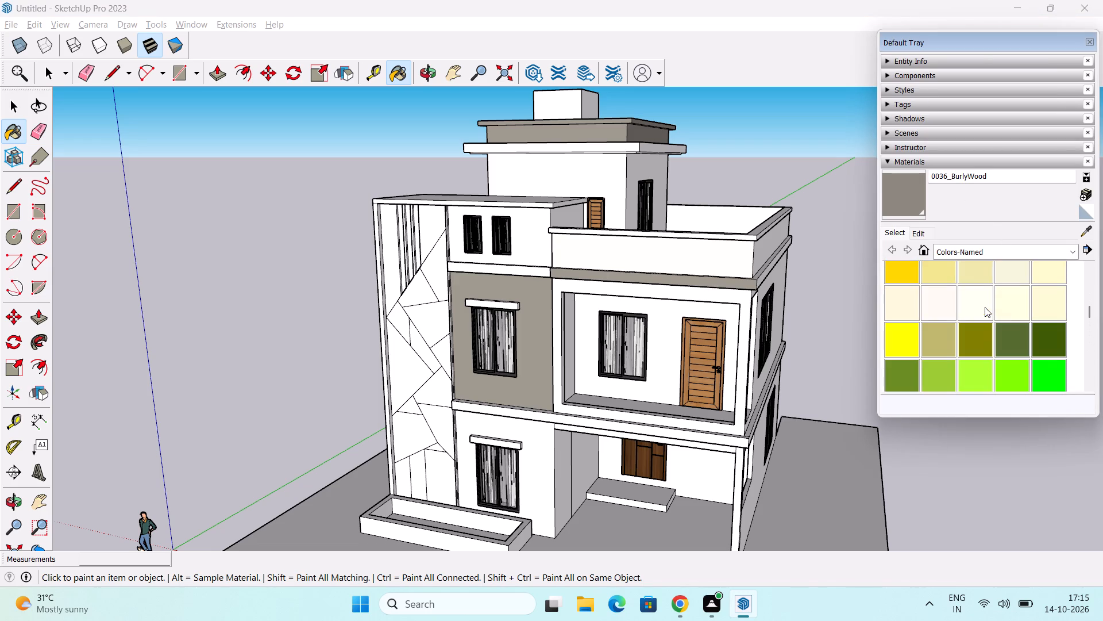
pyautogui.click(908, 204)
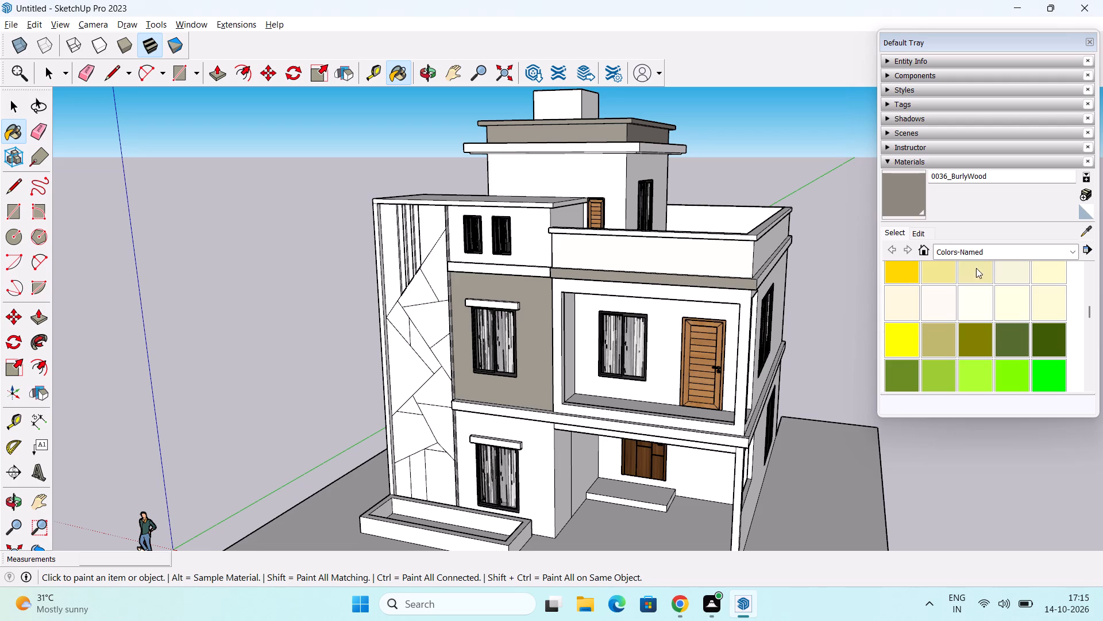
pyautogui.scroll(-1, 979, 312)
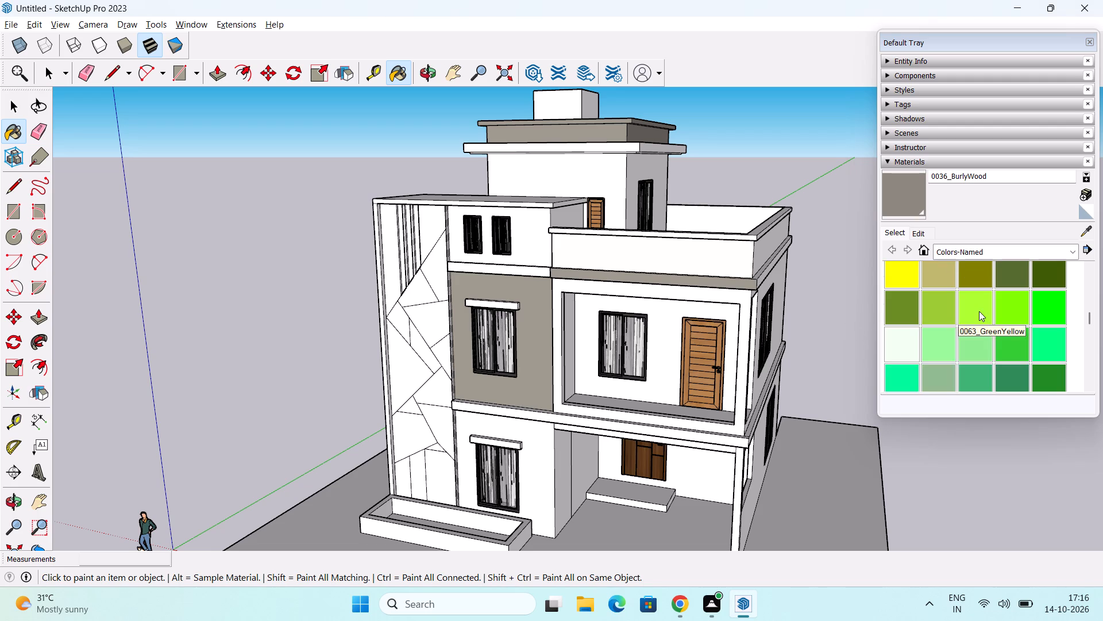
pyautogui.scroll(-1, 957, 316)
pyautogui.scroll(2, 965, 310)
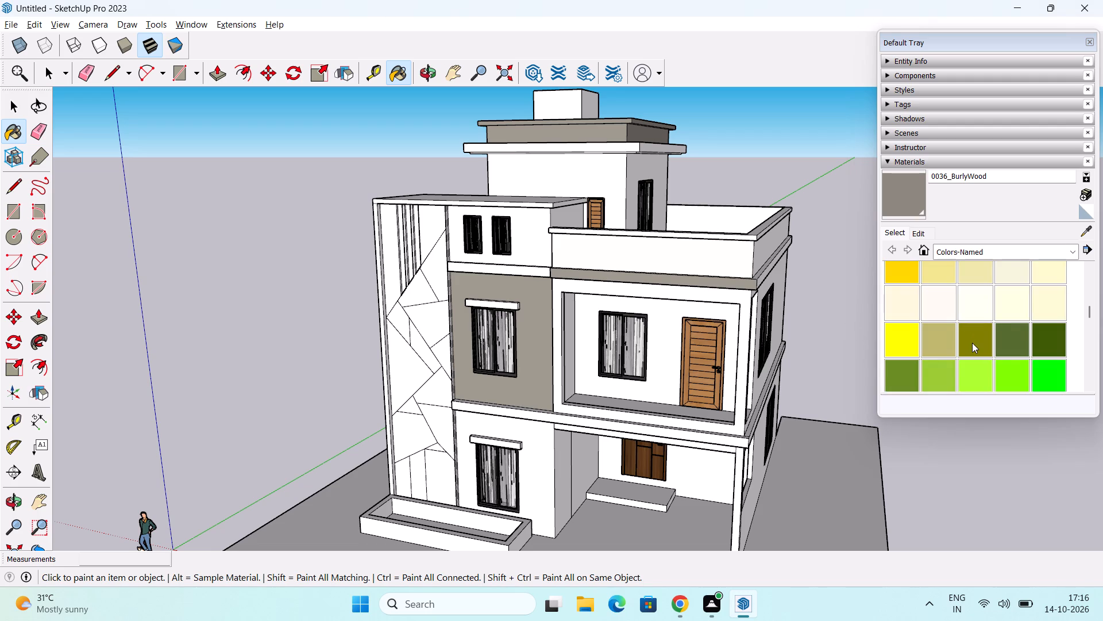
# Paint the band below the balcony's roof parapet with the 0057_DarkKhaki material.
pyautogui.moveTo(747, 344); pyautogui.dragTo(748, 347, button='middle')
pyautogui.moveTo(748, 347); pyautogui.dragTo(709, 315, button='middle')
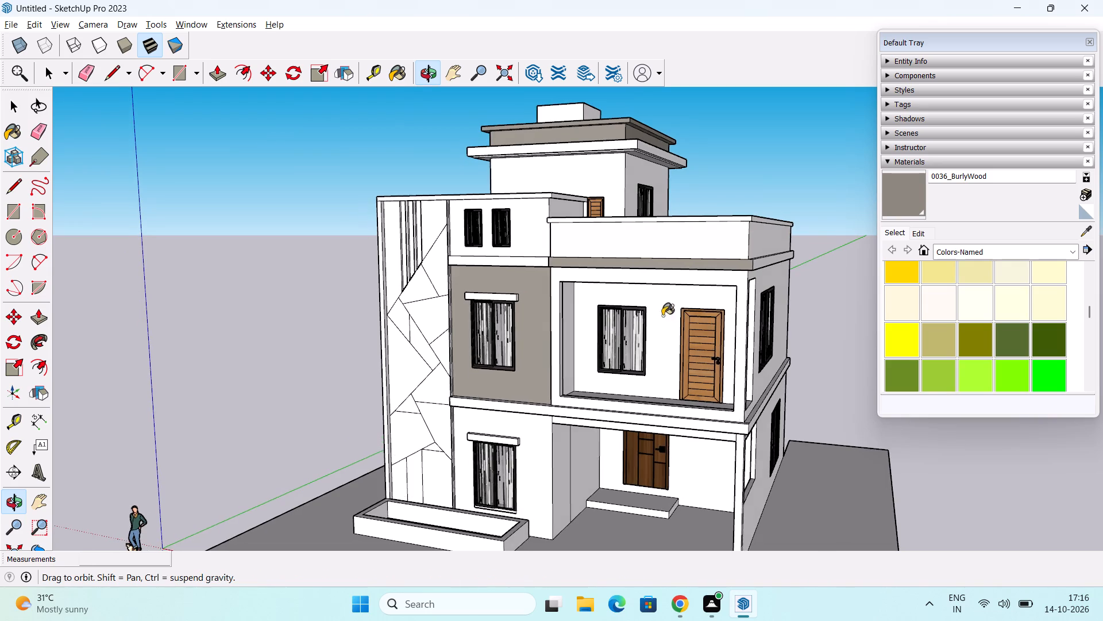
pyautogui.scroll(3, 557, 293)
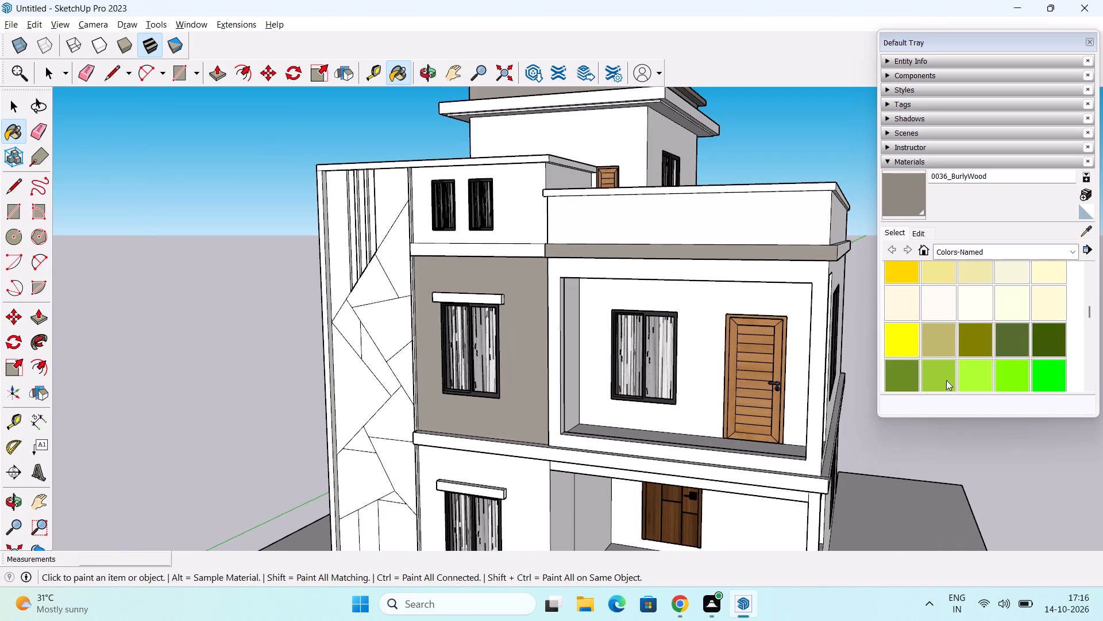
pyautogui.click(946, 346)
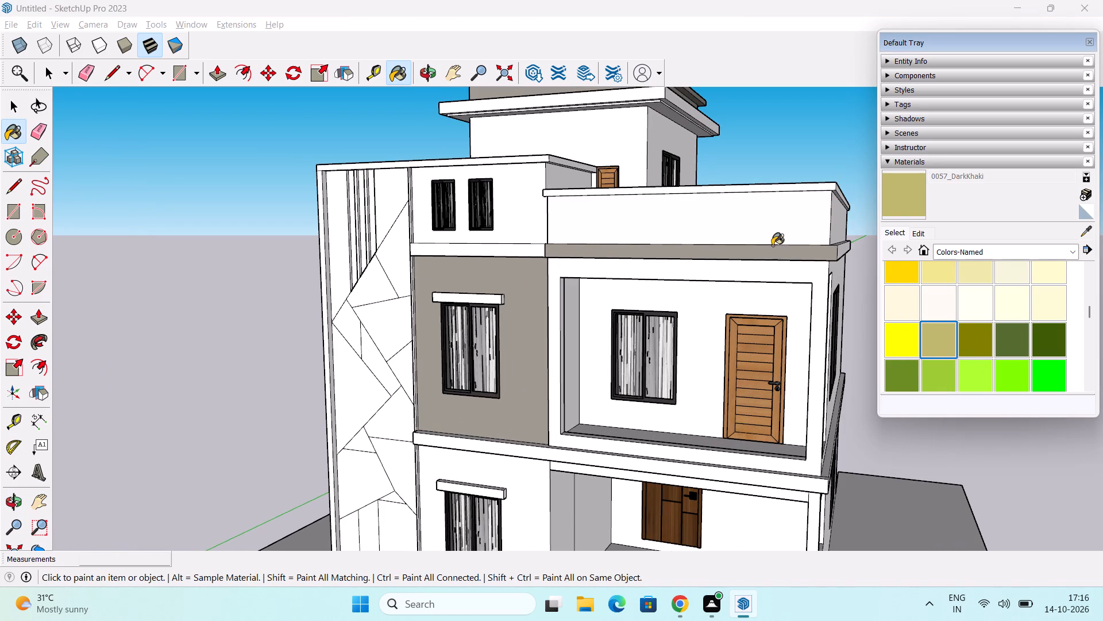
pyautogui.click(773, 249)
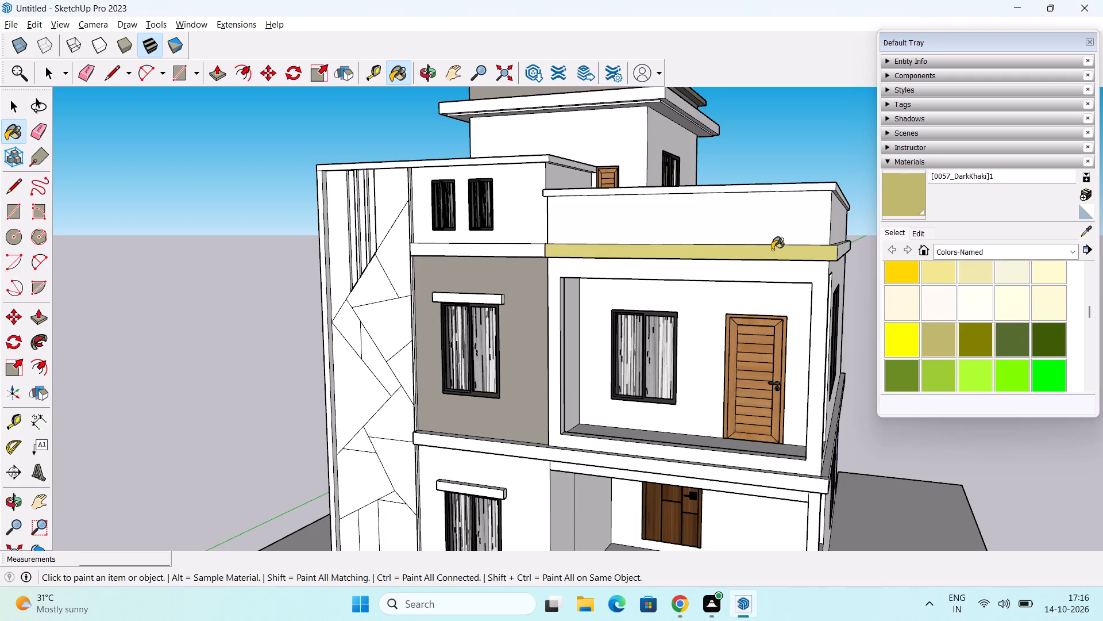
# Set the saturation of the band's DarkKhaki material to 24.
pyautogui.click(919, 231)
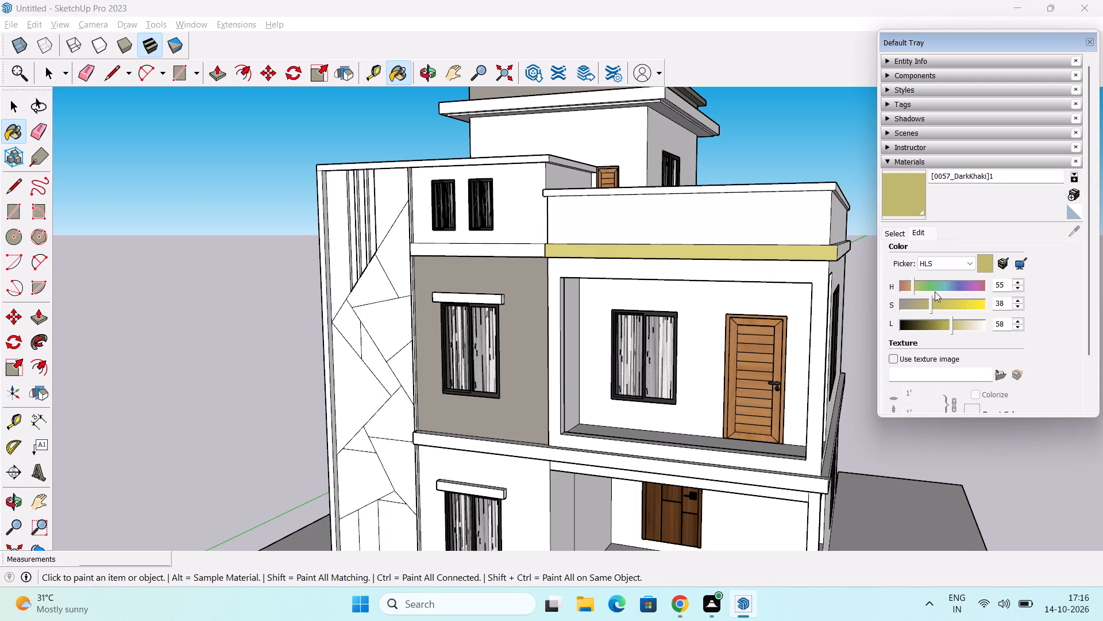
pyautogui.scroll(-1, 931, 301)
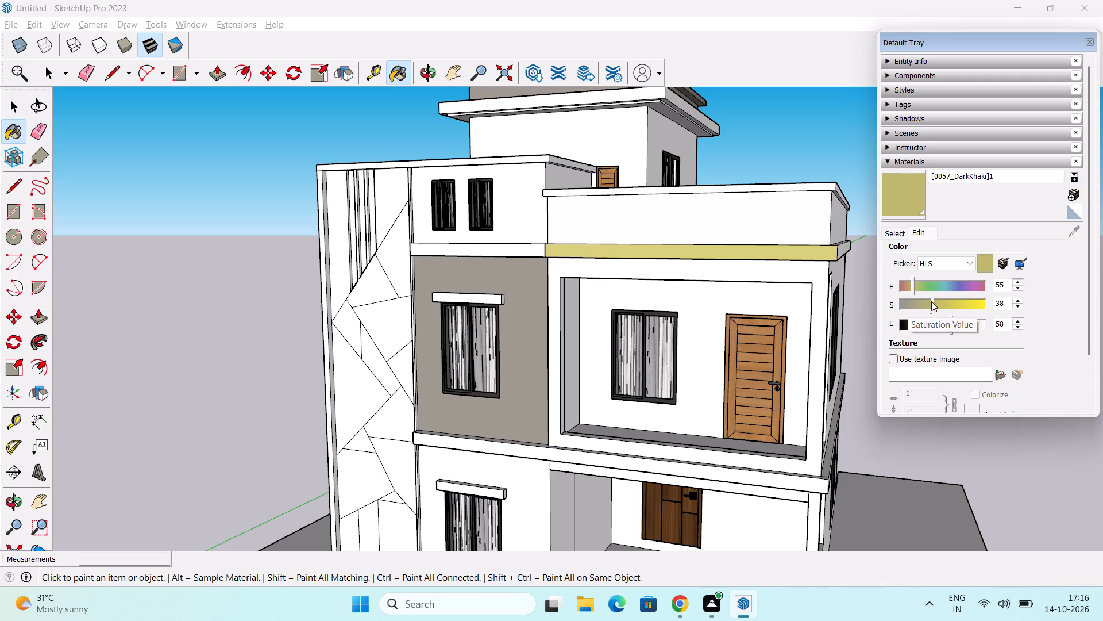
pyautogui.scroll(-1, 931, 301)
pyautogui.scroll(9, 931, 301)
# Set the saturation of the upper band's 0057_DarkKhaki material to 22 and its lightness to 42.
pyautogui.scroll(1, 931, 301)
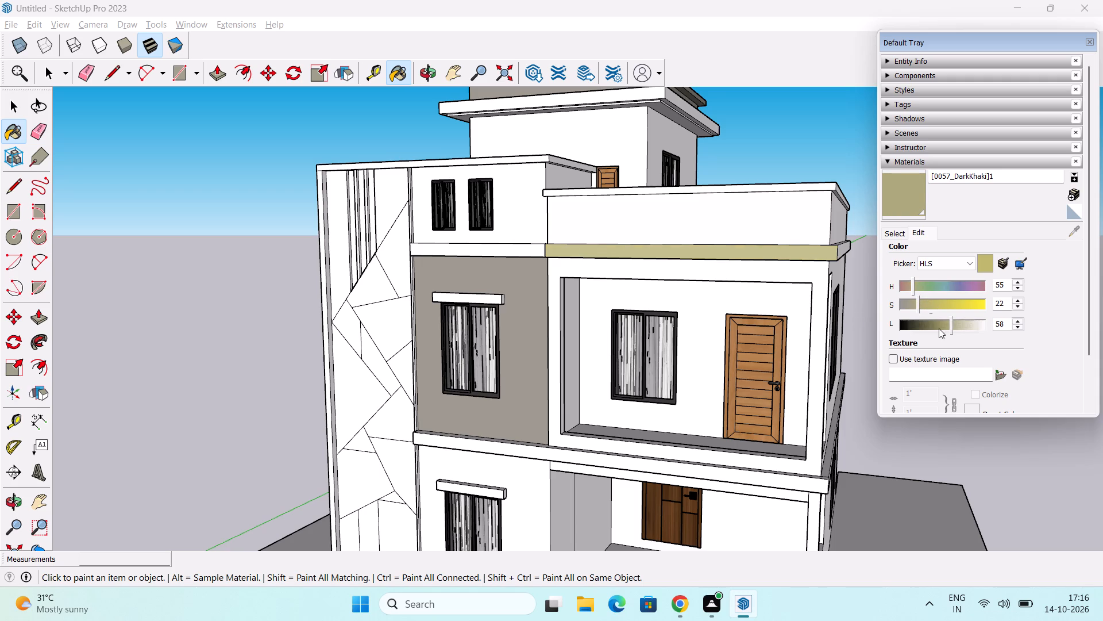
pyautogui.scroll(7, 951, 325)
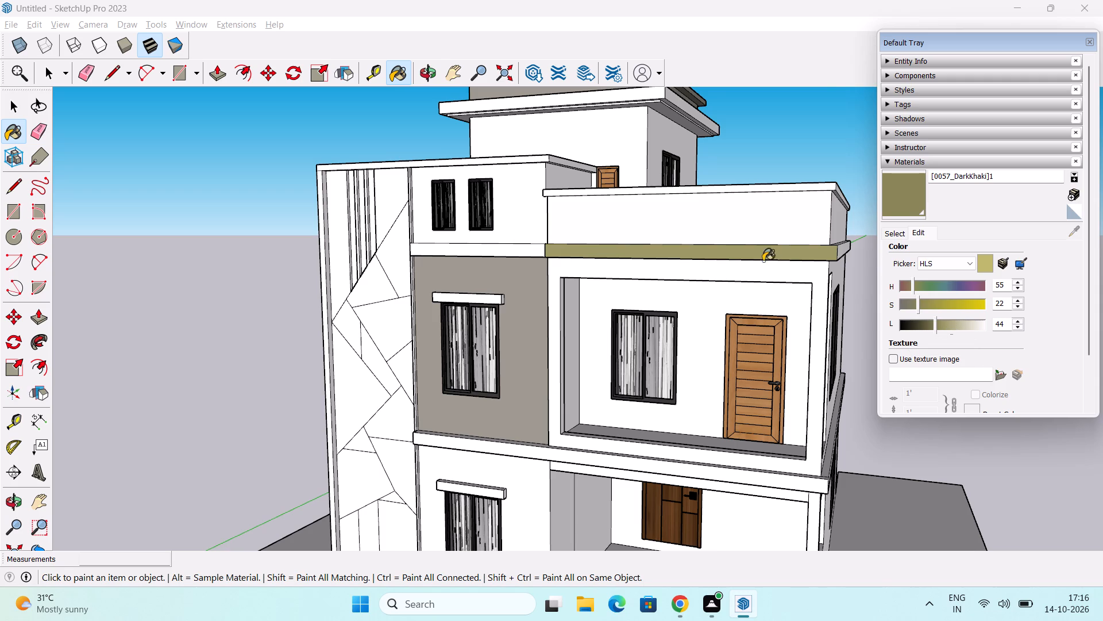
pyautogui.moveTo(763, 261); pyautogui.dragTo(778, 282, button='middle')
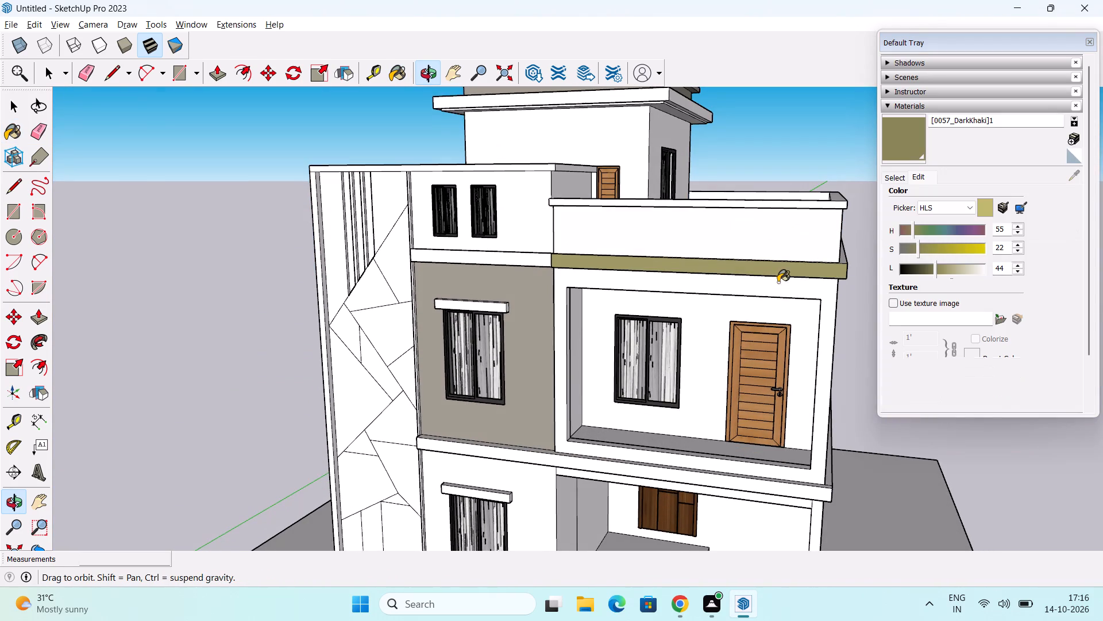
pyautogui.scroll(3, 940, 268)
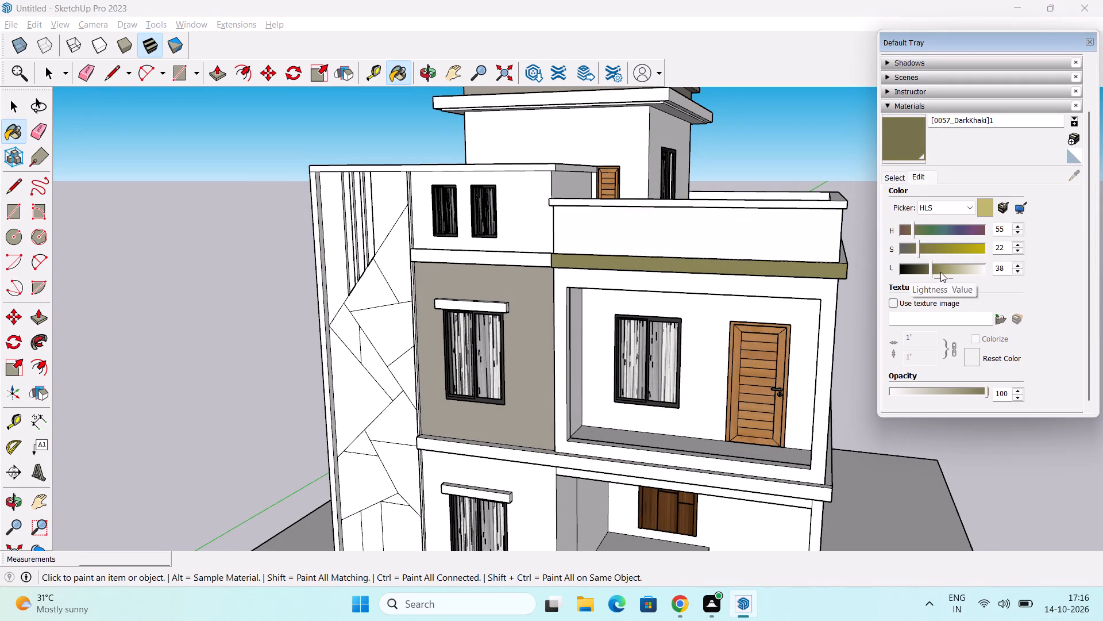
pyautogui.scroll(-2, 937, 274)
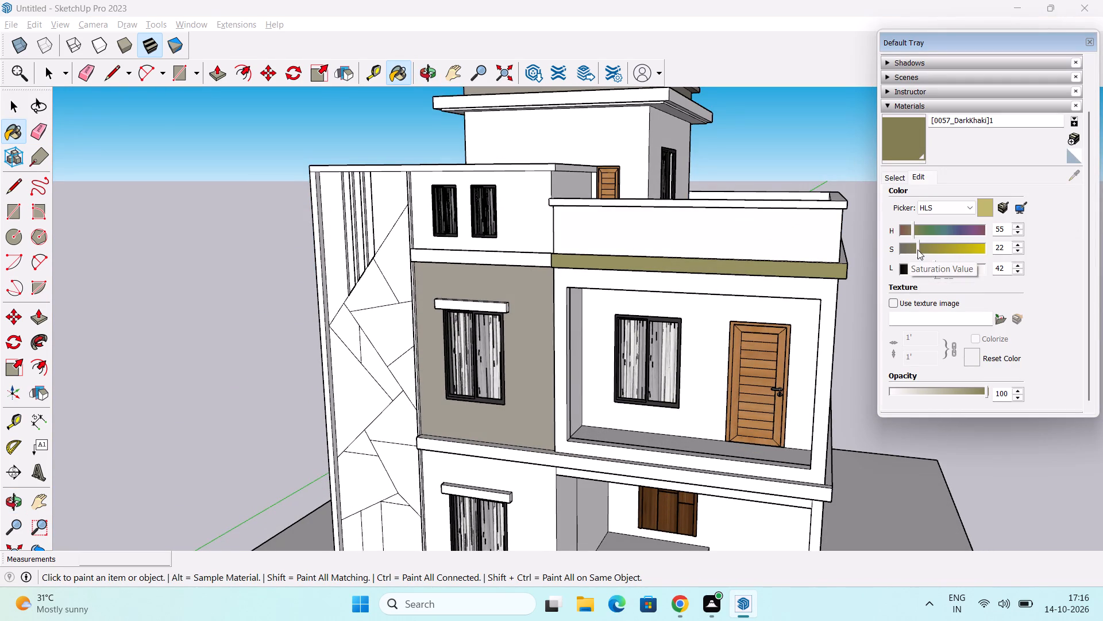
# Try saturations between 42 and 8 for the band's DarkKhaki material, then set its saturation to 14.
pyautogui.scroll(-13, 917, 250)
pyautogui.scroll(14, 930, 244)
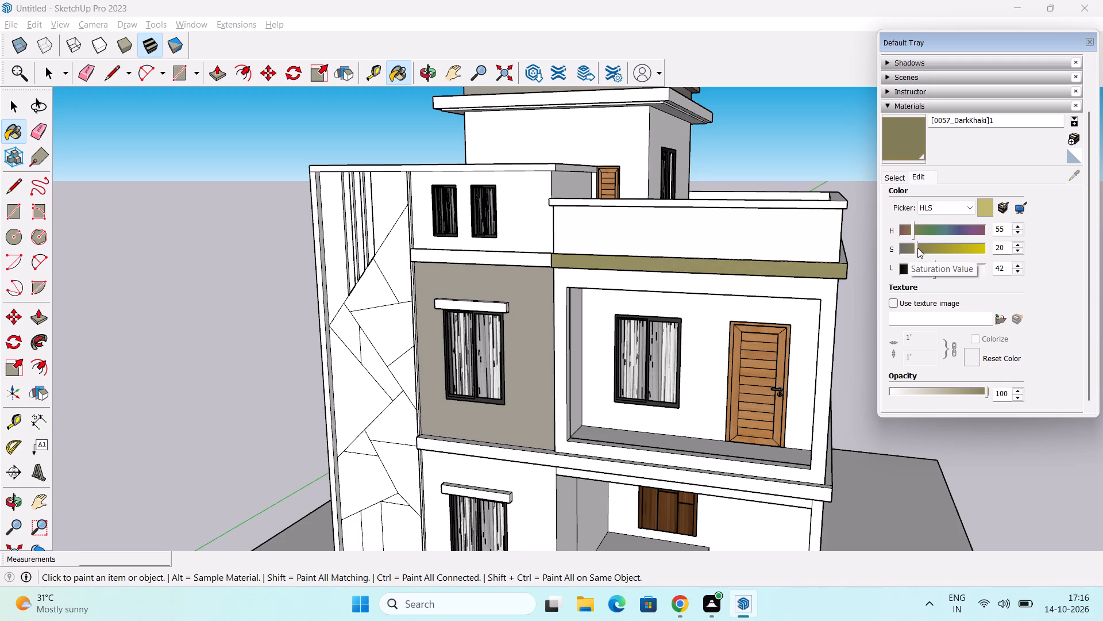
pyautogui.scroll(3, 917, 248)
pyautogui.moveTo(726, 388); pyautogui.dragTo(726, 373, button='middle')
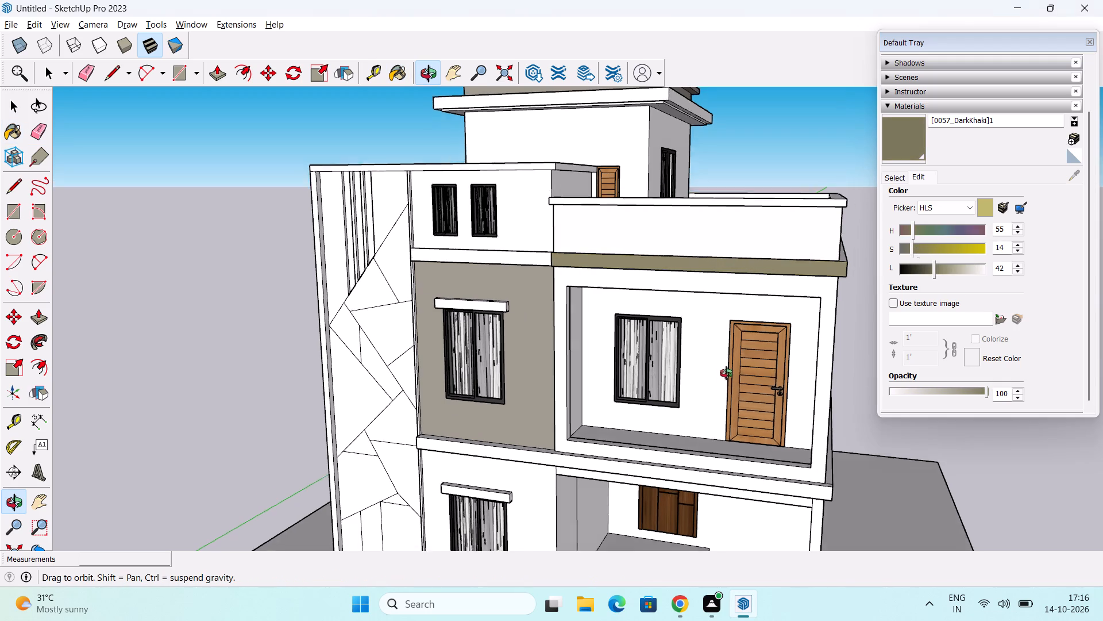
pyautogui.moveTo(726, 373); pyautogui.dragTo(711, 326, button='middle')
pyautogui.scroll(3, 912, 246)
pyautogui.moveTo(687, 264); pyautogui.dragTo(786, 254, button='middle')
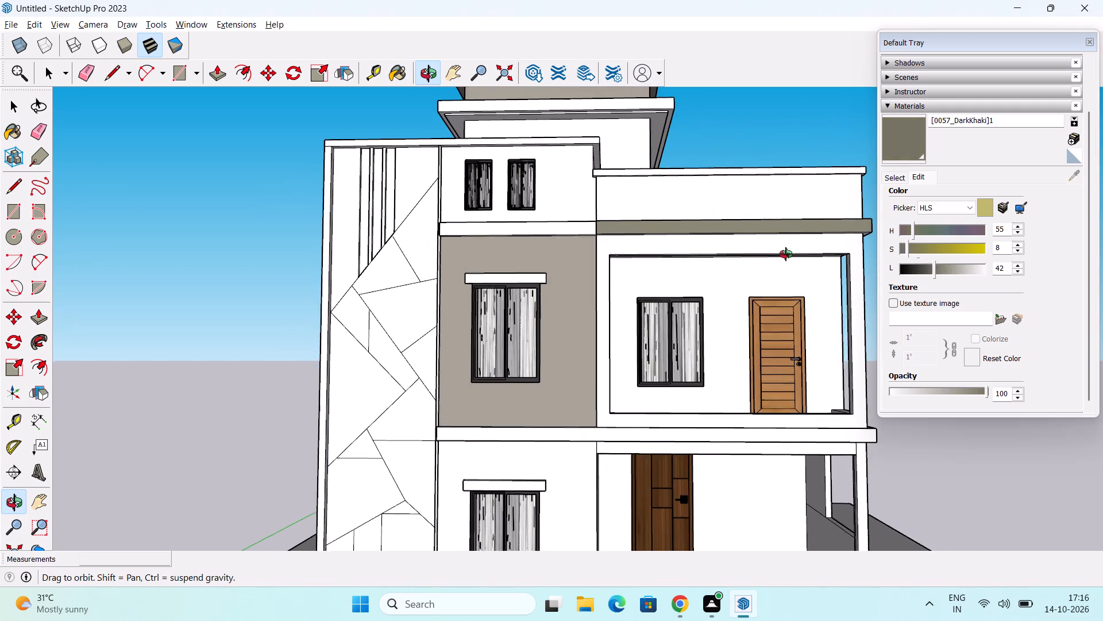
pyautogui.moveTo(786, 254); pyautogui.dragTo(751, 300, button='middle')
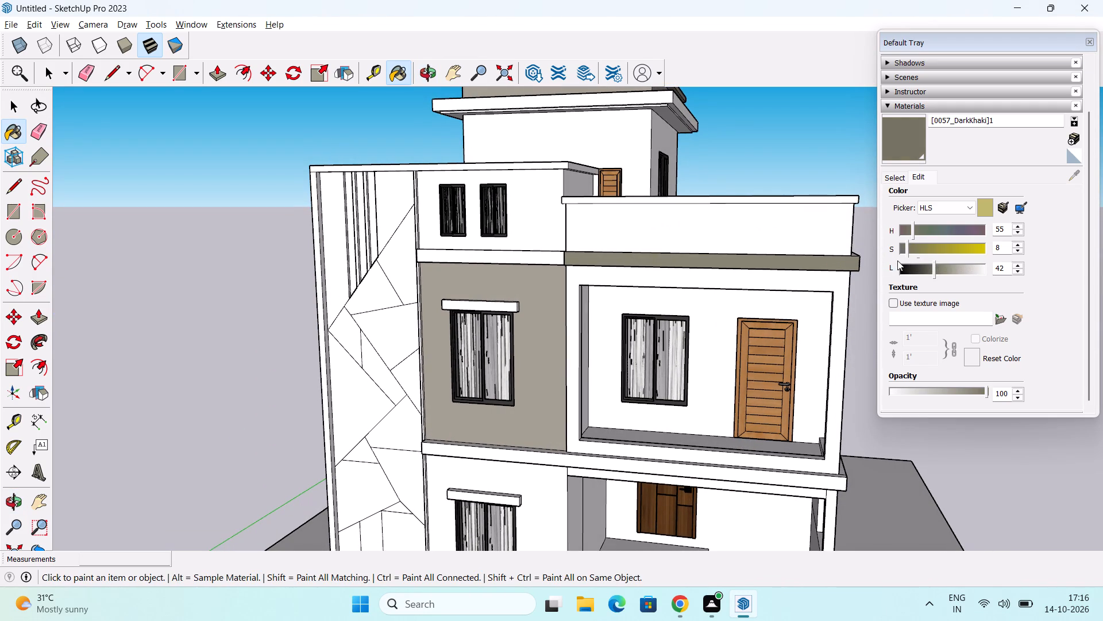
pyautogui.scroll(-1, 907, 252)
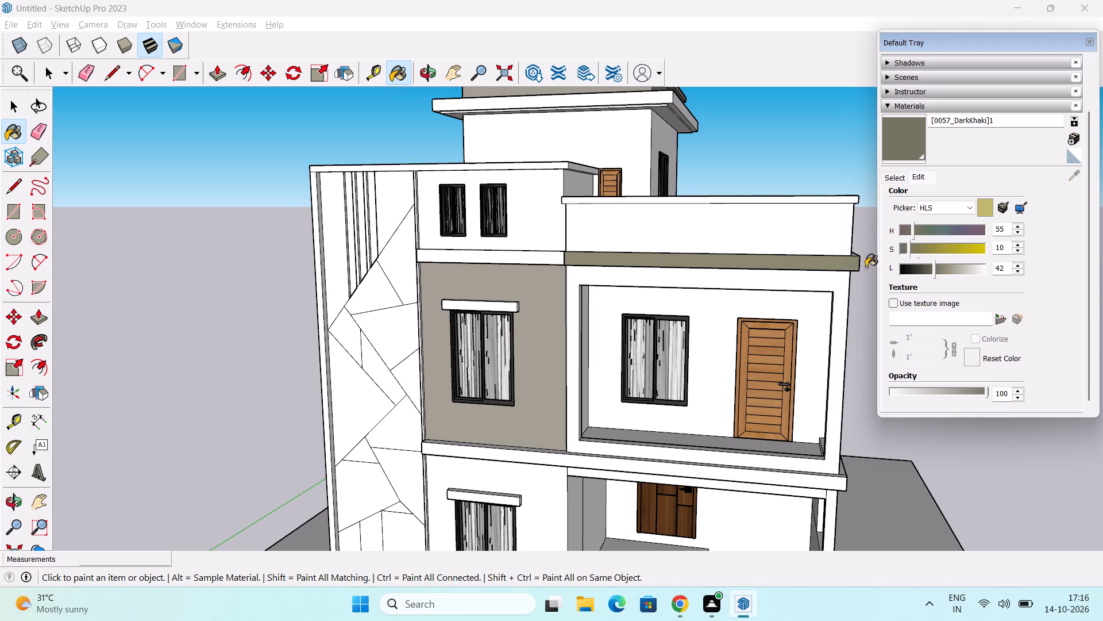
pyautogui.moveTo(677, 315); pyautogui.dragTo(650, 312, button='middle')
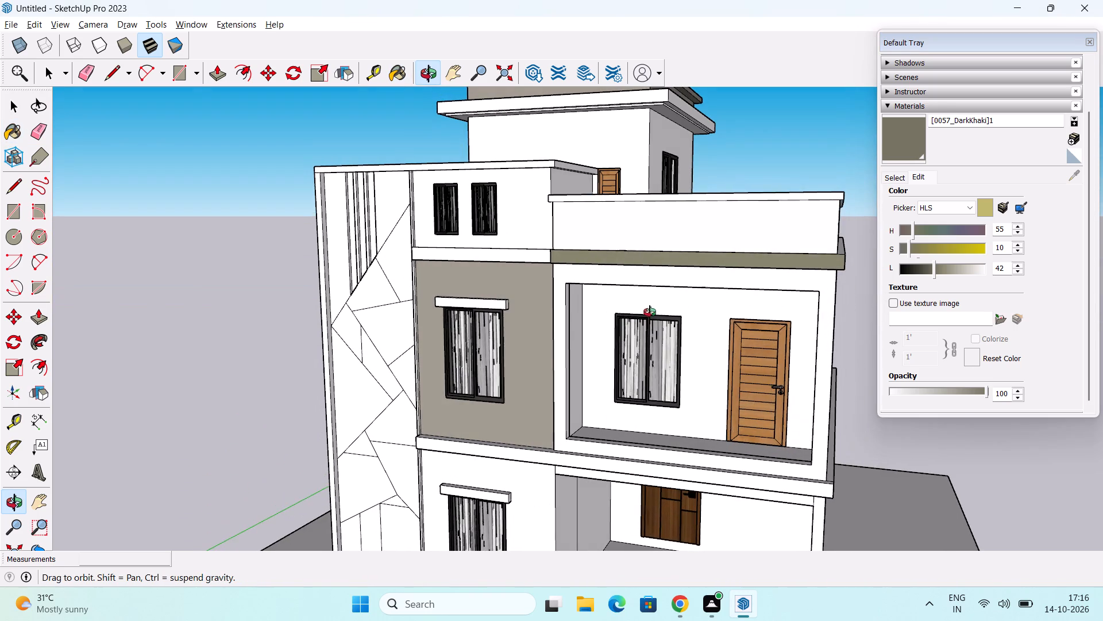
pyautogui.moveTo(650, 312); pyautogui.dragTo(651, 305, button='middle')
pyautogui.scroll(-2, 908, 250)
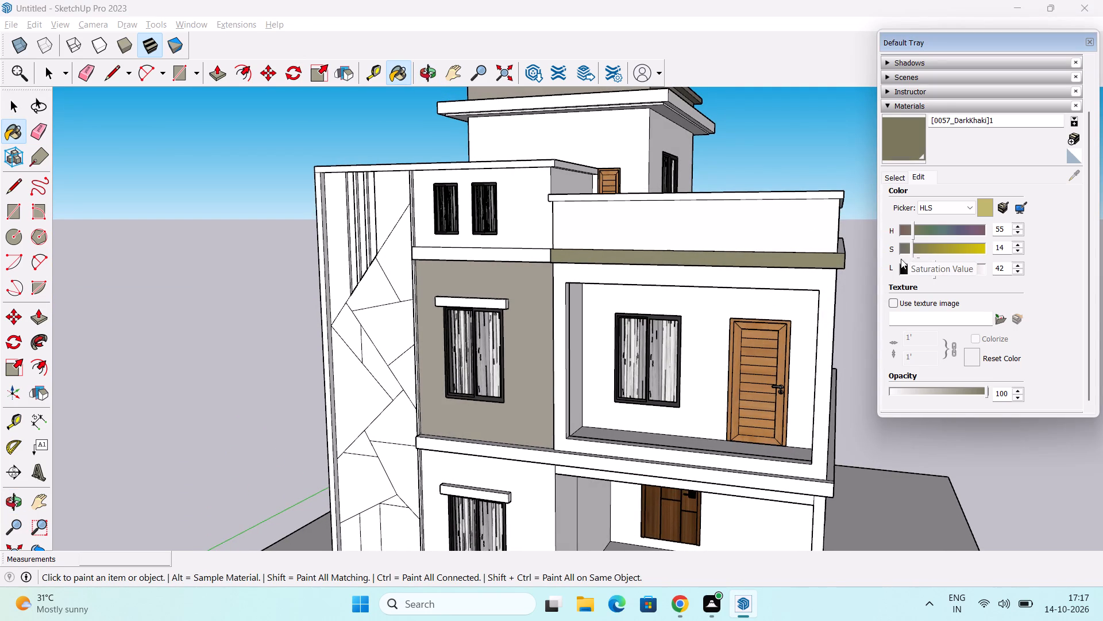
pyautogui.scroll(2, 718, 245)
# Paint the side of the upper band and the front and side of the band below the balcony with the DarkKhaki material.
pyautogui.moveTo(768, 260); pyautogui.dragTo(769, 303, button='middle')
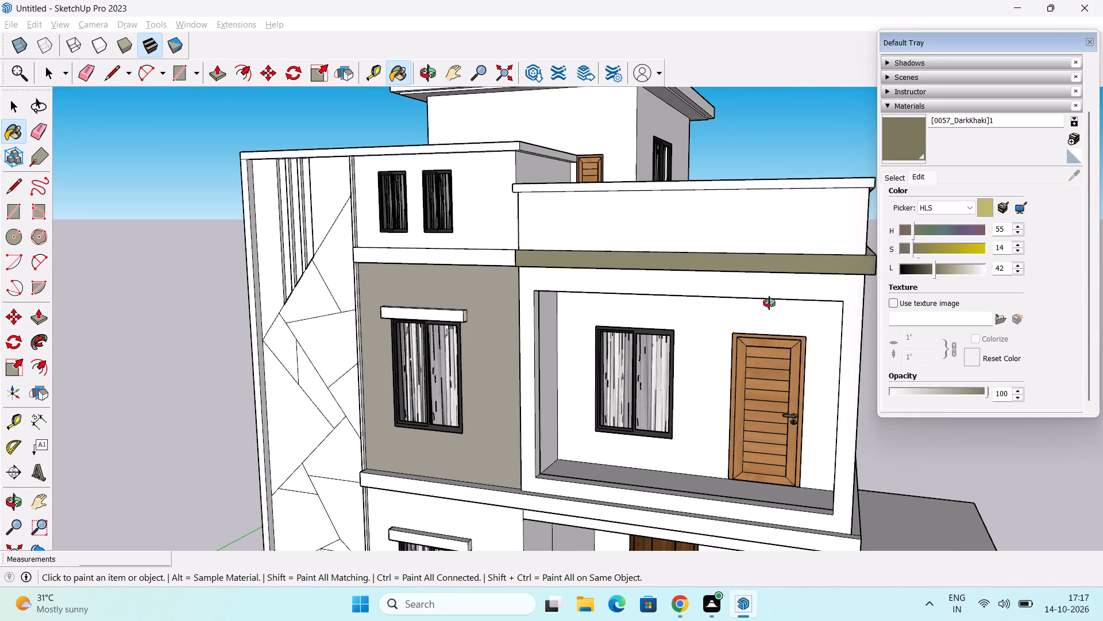
pyautogui.moveTo(769, 303); pyautogui.dragTo(670, 282, button='middle')
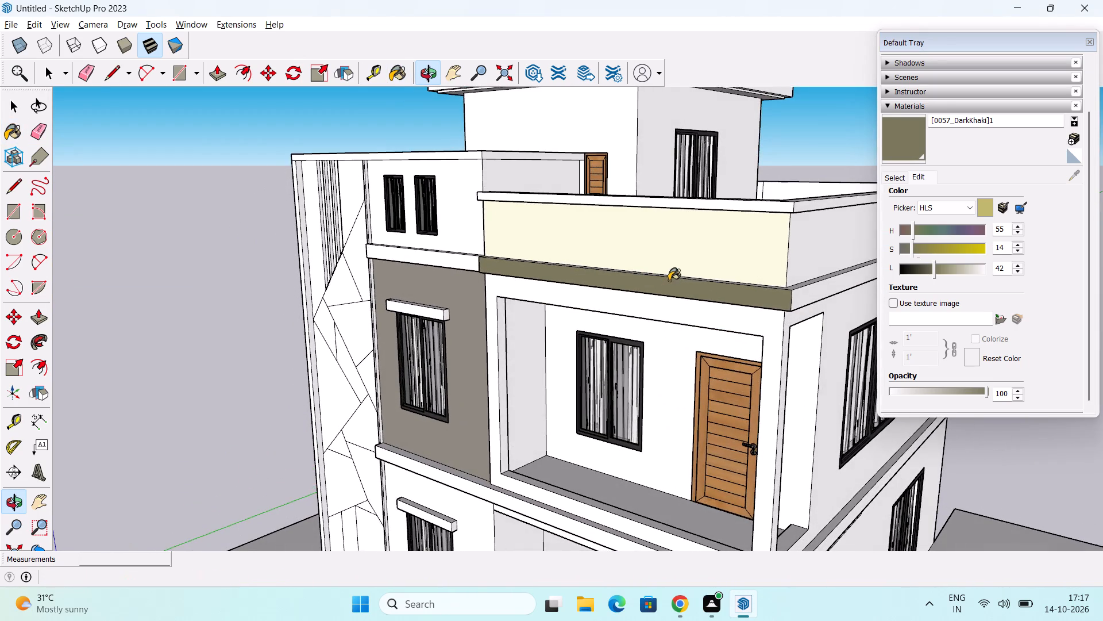
pyautogui.scroll(-6, 668, 278)
pyautogui.moveTo(716, 308); pyautogui.dragTo(732, 272, button='middle')
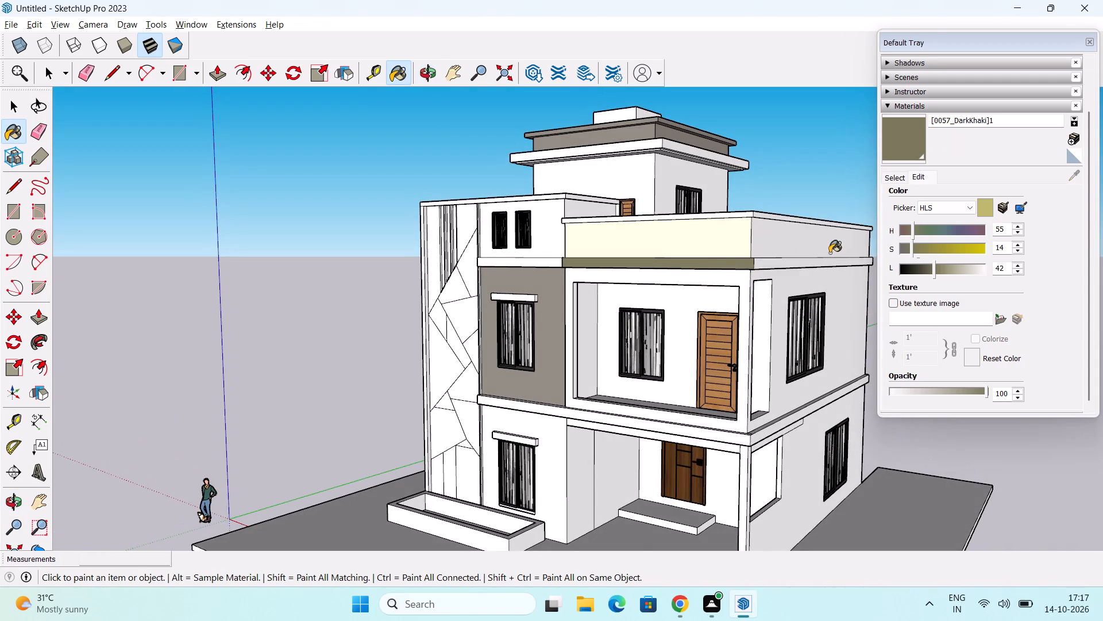
pyautogui.click(773, 267)
pyautogui.moveTo(668, 313); pyautogui.dragTo(679, 283, button='middle')
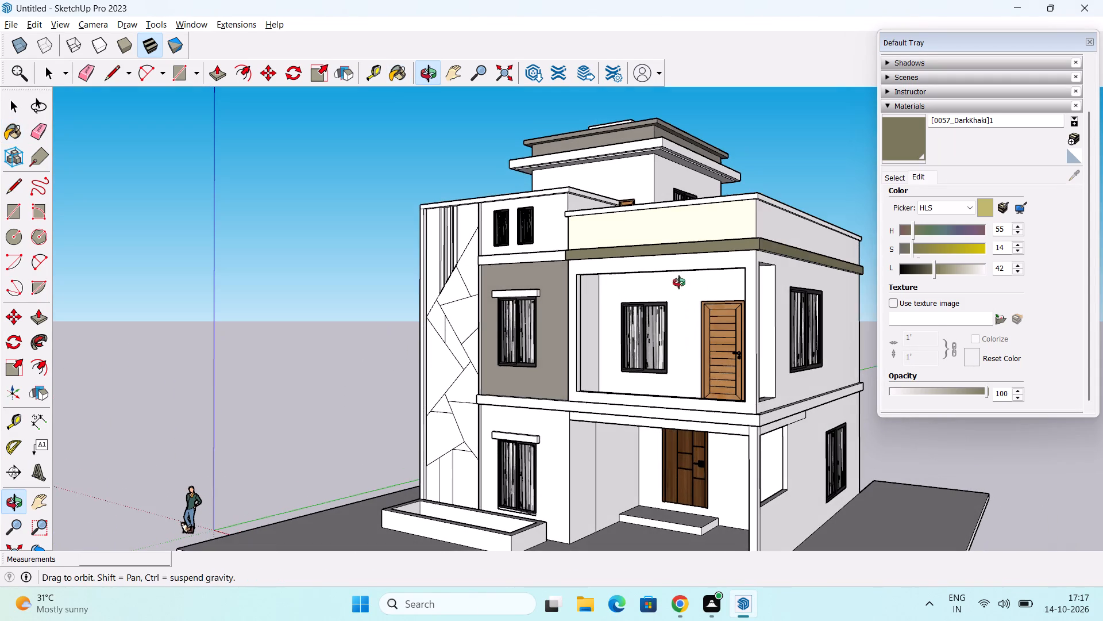
pyautogui.click(689, 412)
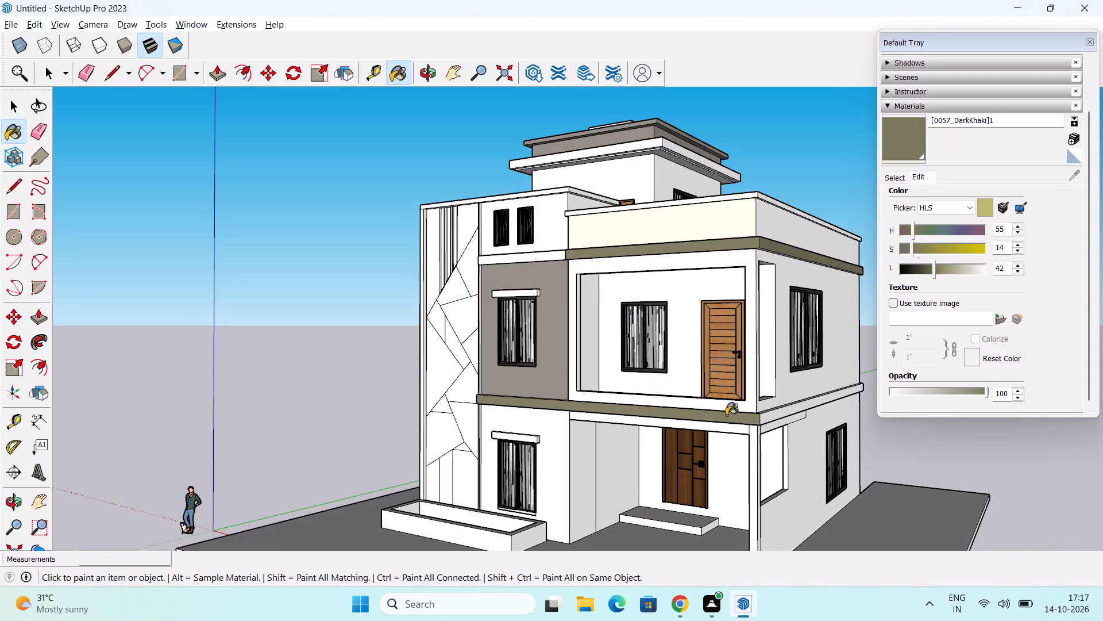
pyautogui.click(780, 413)
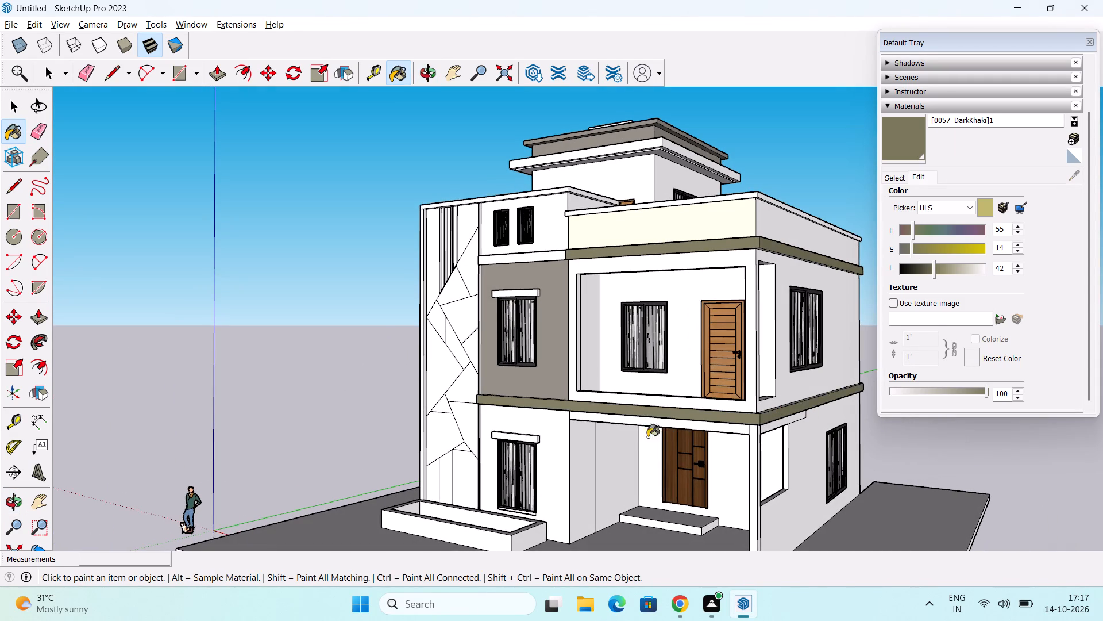
# Set the hue of the bands' DarkKhaki material to 41.
pyautogui.moveTo(595, 454); pyautogui.dragTo(642, 436, button='middle')
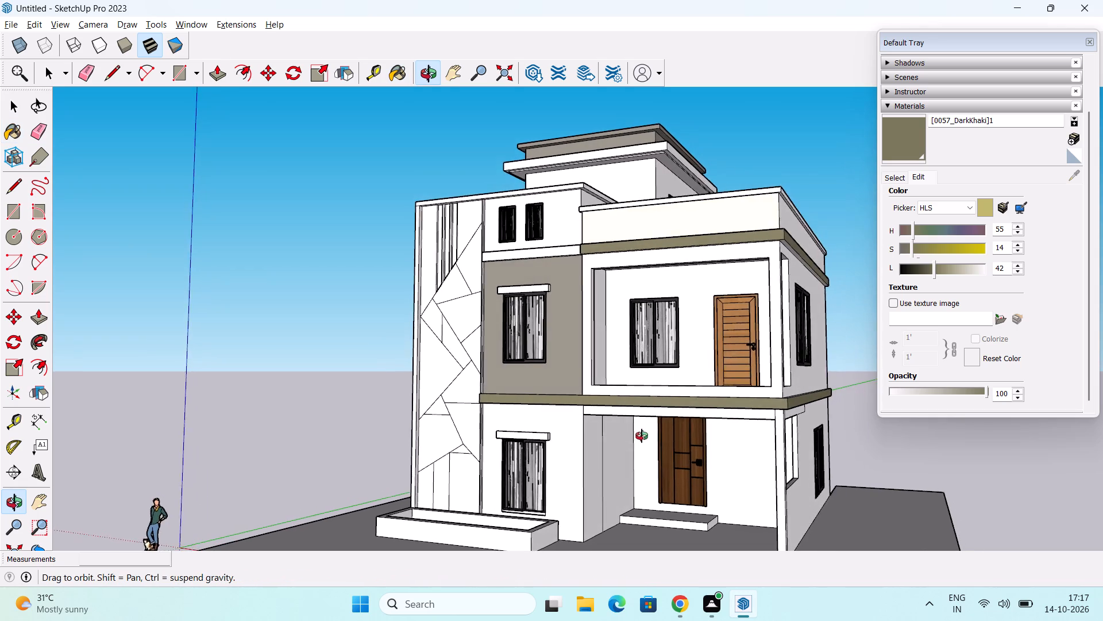
pyautogui.moveTo(642, 436); pyautogui.dragTo(630, 450, button='middle')
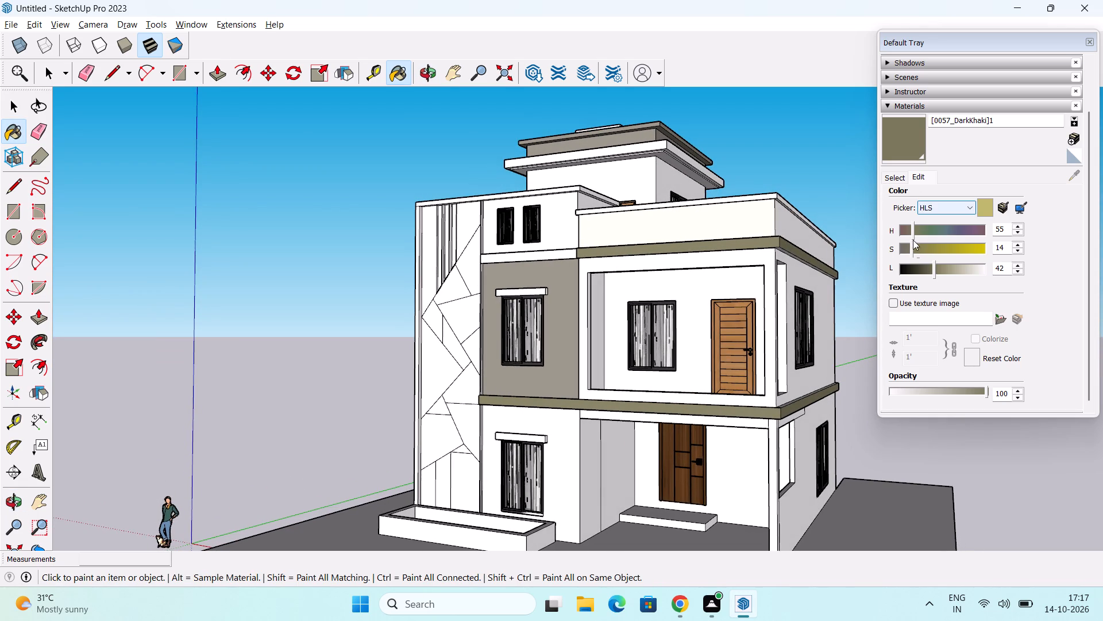
pyautogui.scroll(2, 913, 229)
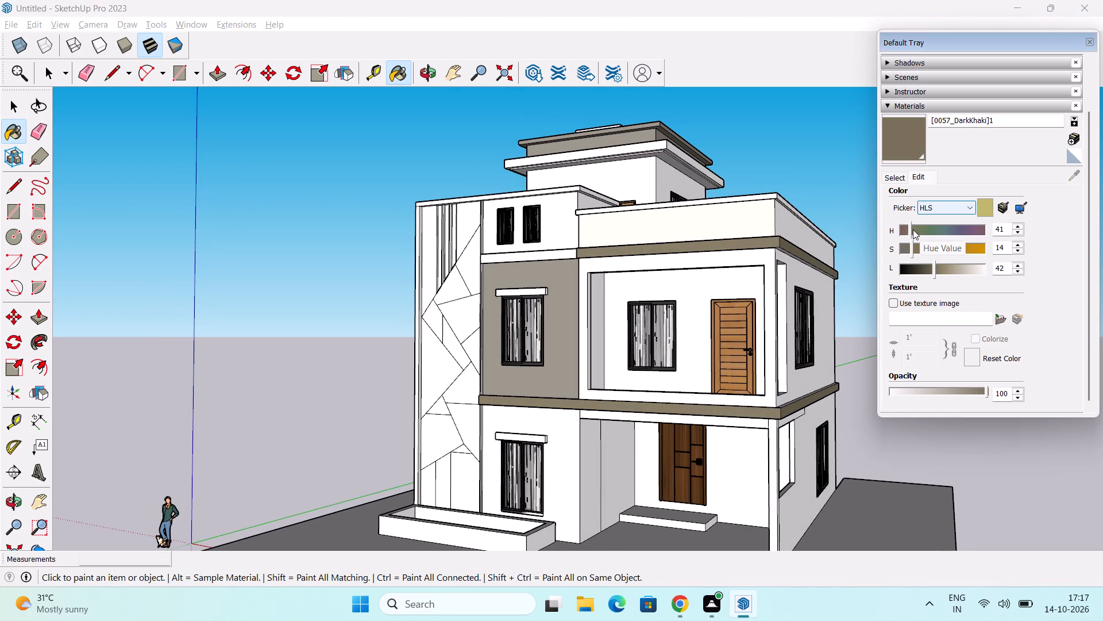
# Paint the underside of the band below the roof parapet with the adjusted DarkKhaki material.
pyautogui.moveTo(660, 331); pyautogui.dragTo(690, 249, button='middle')
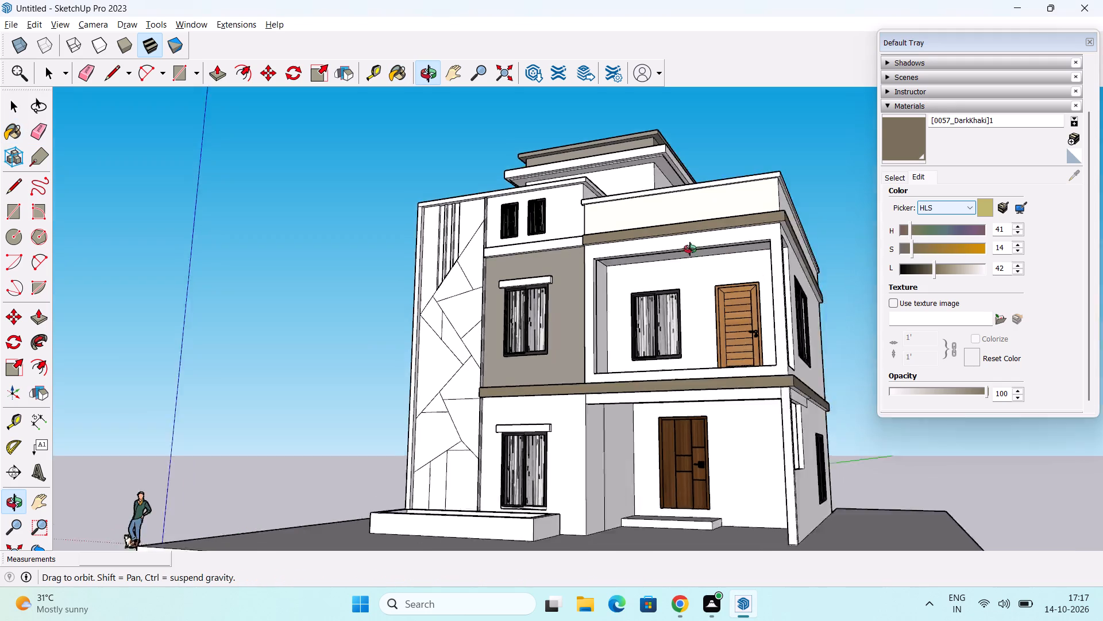
pyautogui.moveTo(690, 249); pyautogui.dragTo(695, 243, button='middle')
pyautogui.scroll(3, 726, 208)
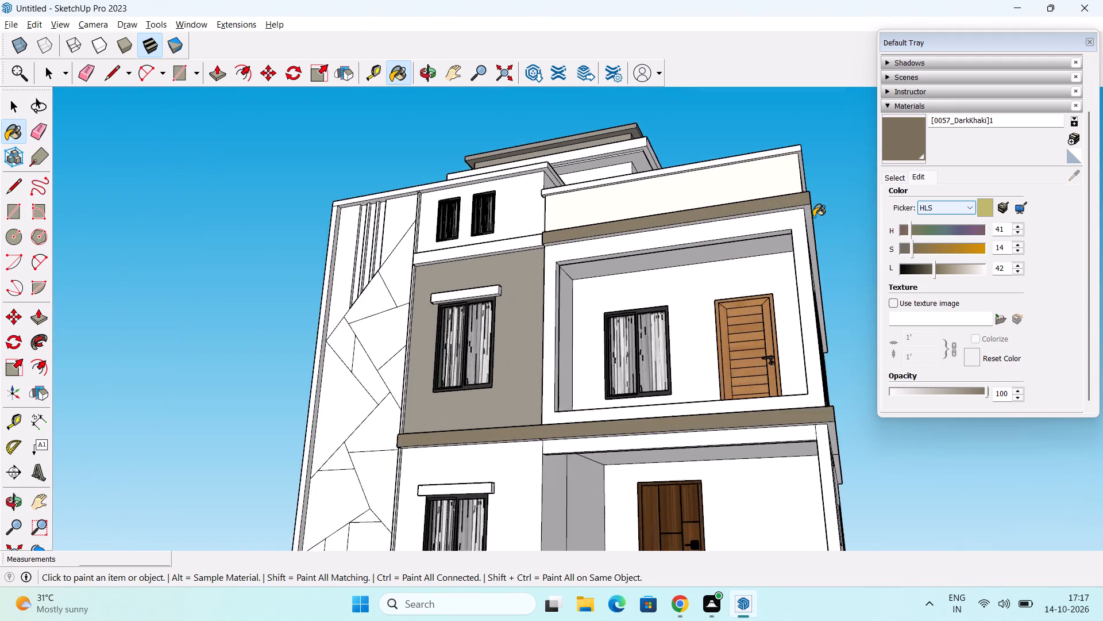
pyautogui.scroll(5, 813, 217)
pyautogui.moveTo(804, 231); pyautogui.dragTo(768, 215, button='middle')
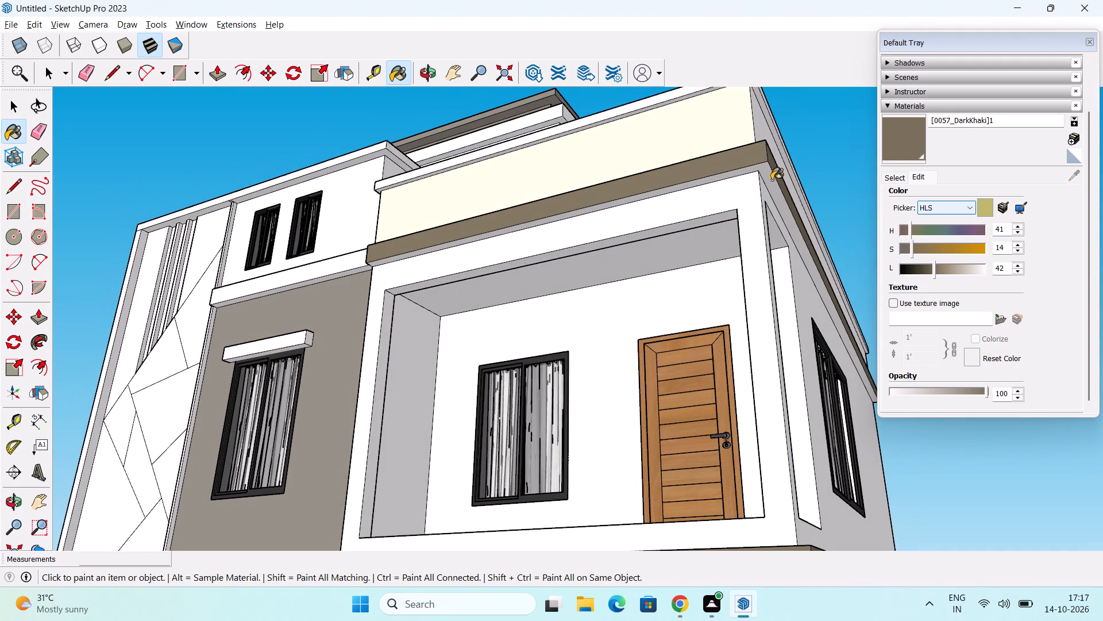
pyautogui.click(768, 176)
pyautogui.scroll(-6, 771, 176)
# Paint the underside of the projecting band below the balcony with the DarkKhaki material.
pyautogui.moveTo(716, 210); pyautogui.dragTo(744, 264, button='middle')
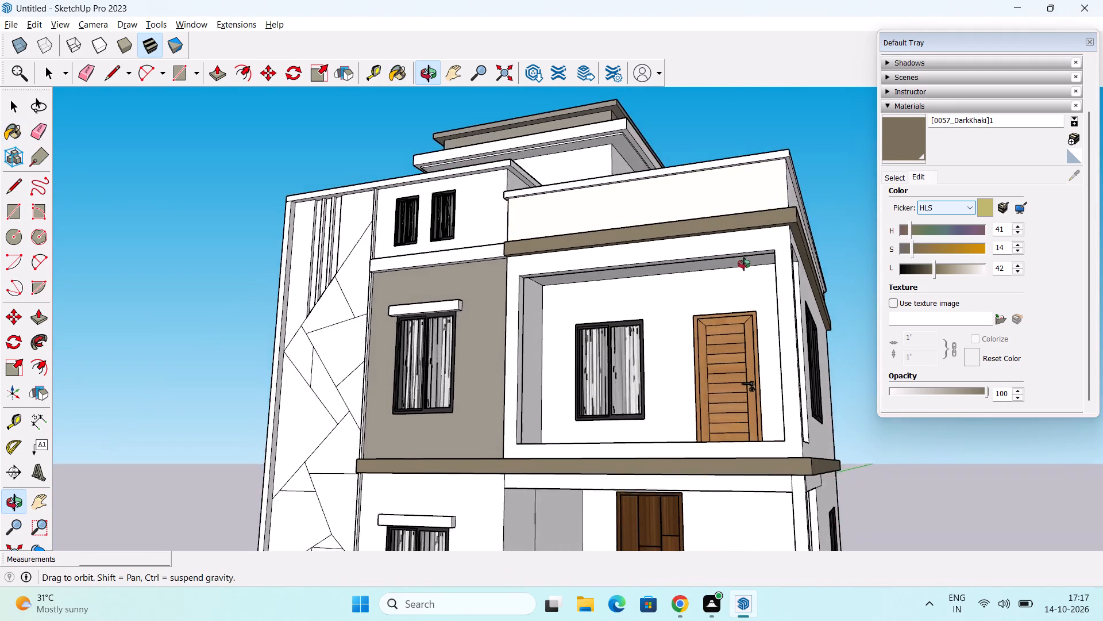
pyautogui.moveTo(744, 264); pyautogui.dragTo(709, 229, button='middle')
pyautogui.moveTo(736, 390); pyautogui.dragTo(742, 338, button='middle')
pyautogui.scroll(2, 801, 389)
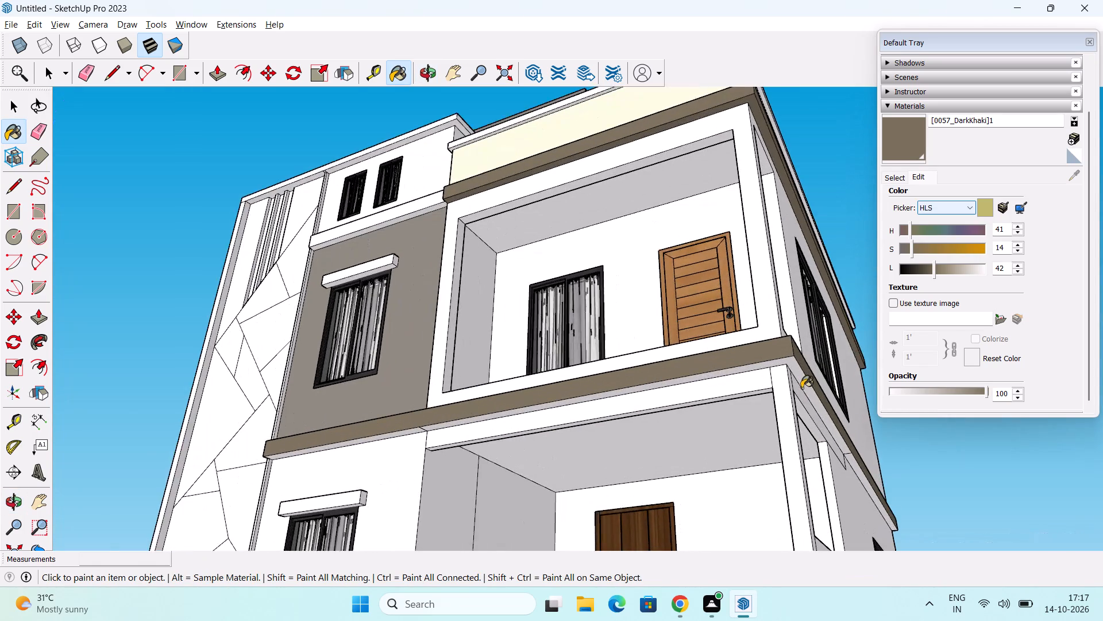
pyautogui.scroll(2, 801, 386)
pyautogui.click(795, 358)
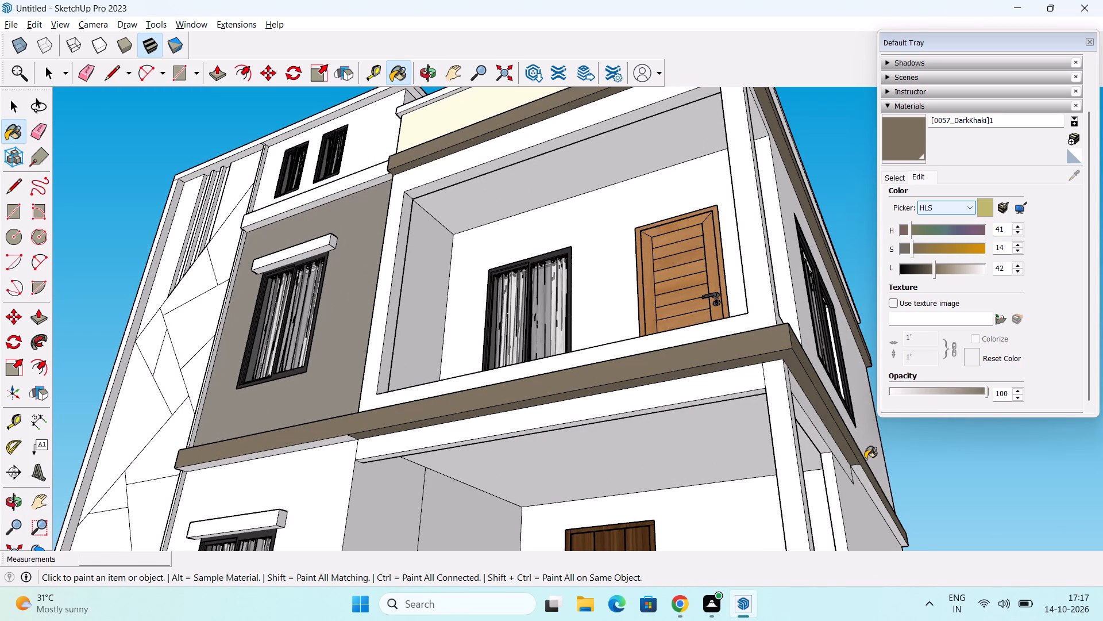
pyautogui.scroll(2, 877, 476)
pyautogui.click(866, 488)
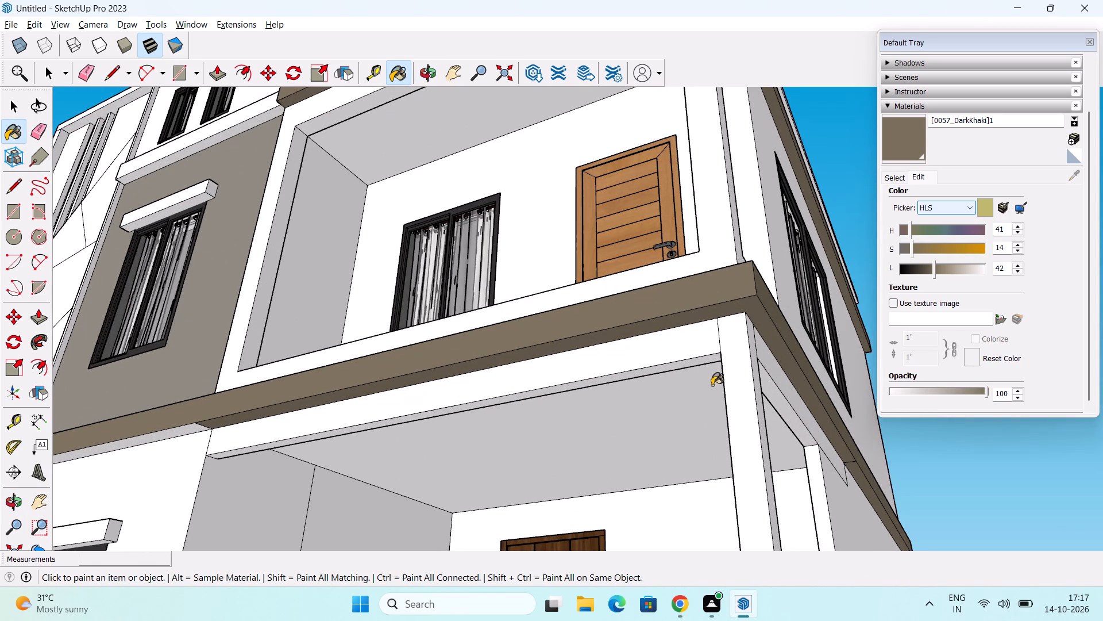
# Set the lightness of the bands' DarkKhaki material to 48.
pyautogui.scroll(-3, 712, 385)
pyautogui.moveTo(655, 347); pyautogui.dragTo(694, 517, button='middle')
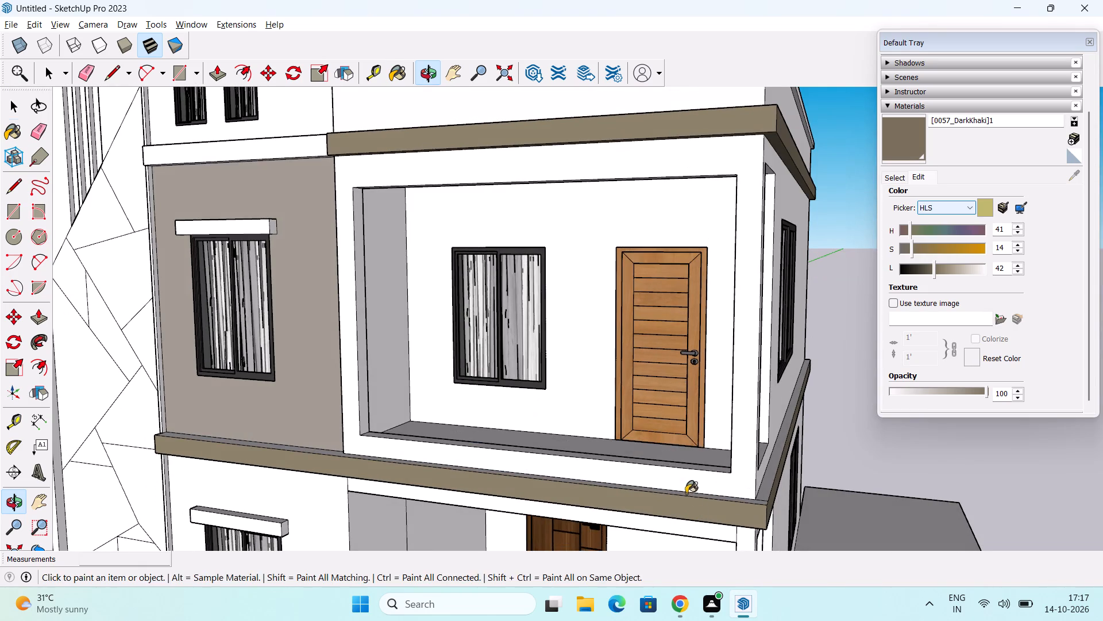
pyautogui.moveTo(686, 493); pyautogui.dragTo(686, 505, button='middle')
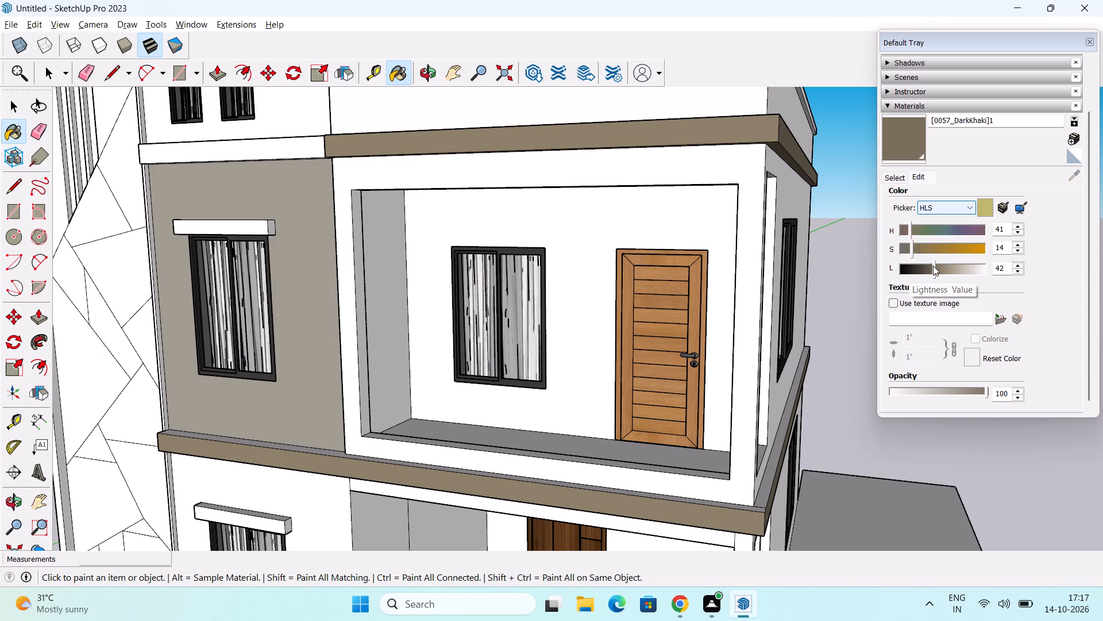
pyautogui.scroll(-3, 935, 264)
pyautogui.scroll(-4, 541, 264)
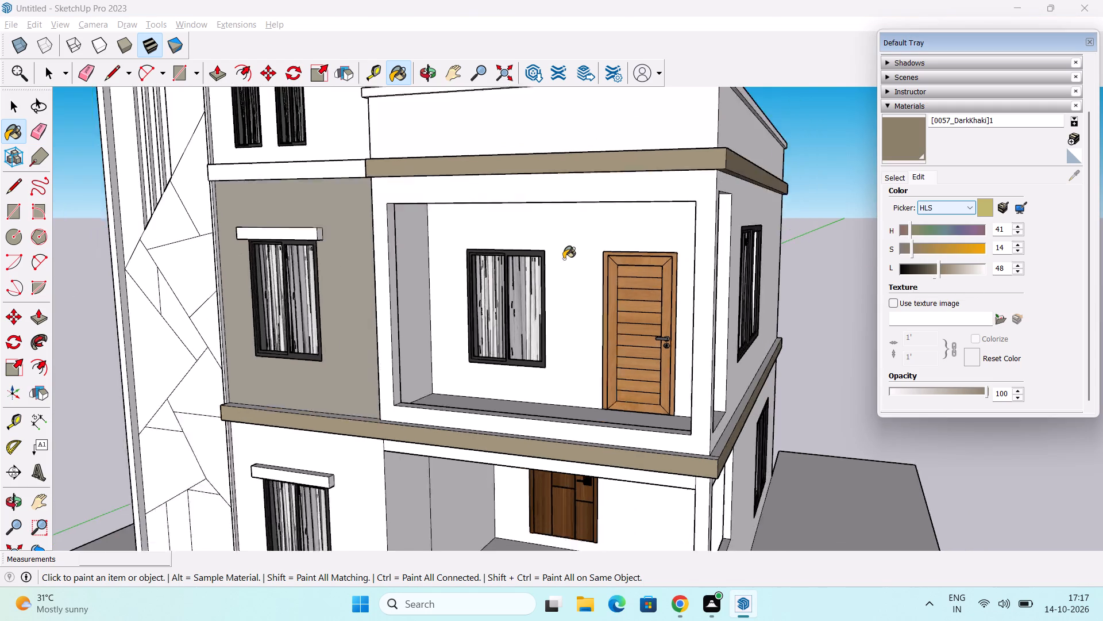
pyautogui.scroll(-3, 564, 259)
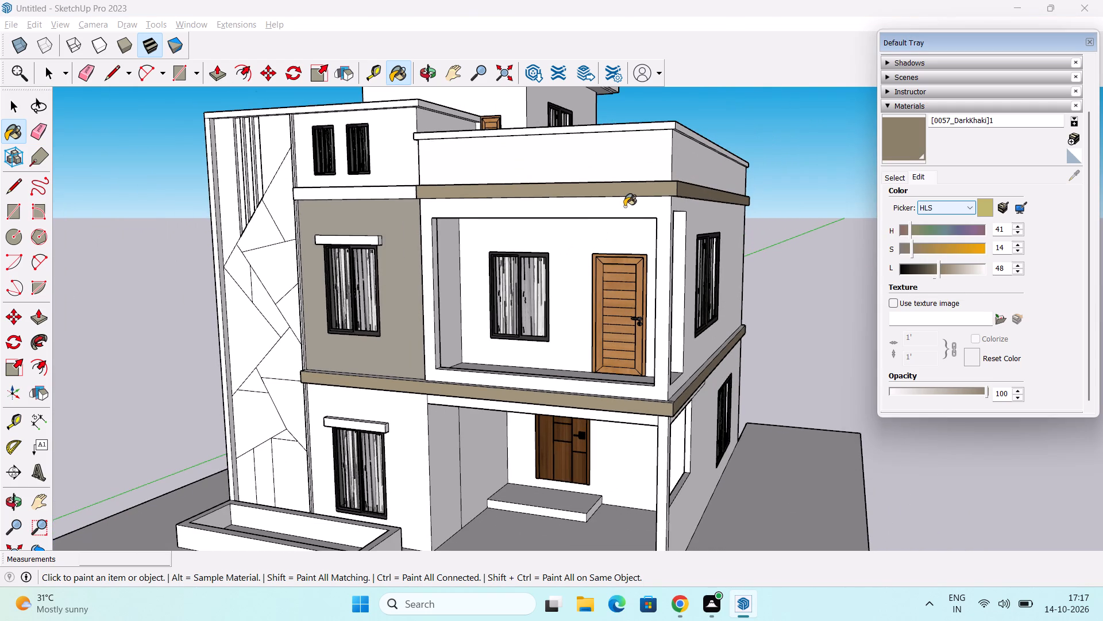
pyautogui.moveTo(606, 213); pyautogui.dragTo(590, 206, button='middle')
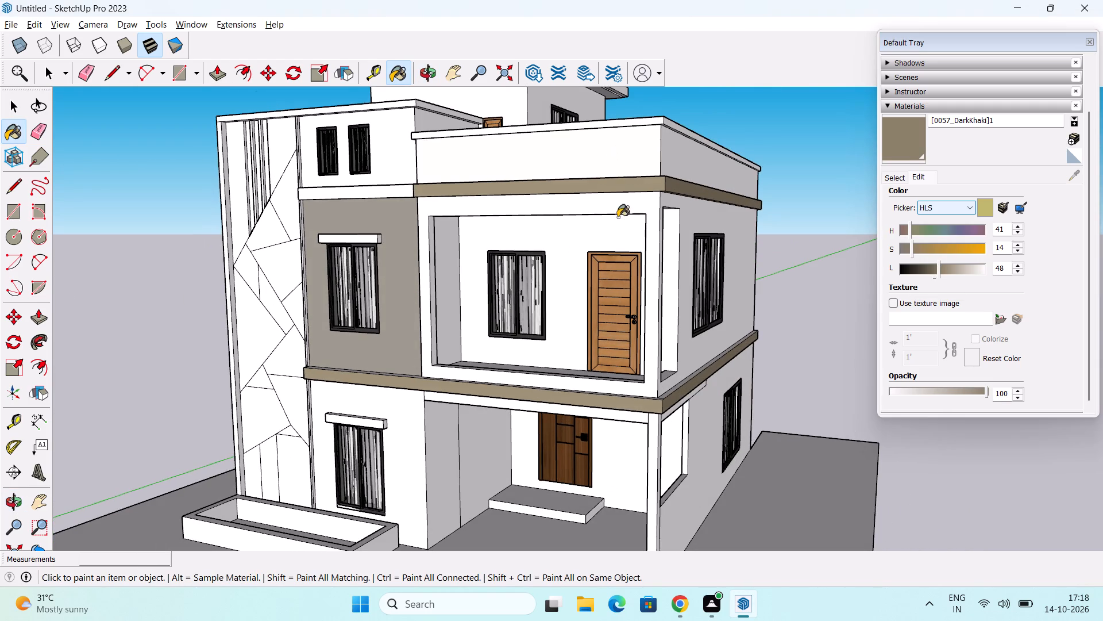
# Set the hue of the bands' DarkKhaki material to 55.
pyautogui.scroll(-2, 615, 232)
pyautogui.moveTo(592, 287); pyautogui.dragTo(627, 263, button='middle')
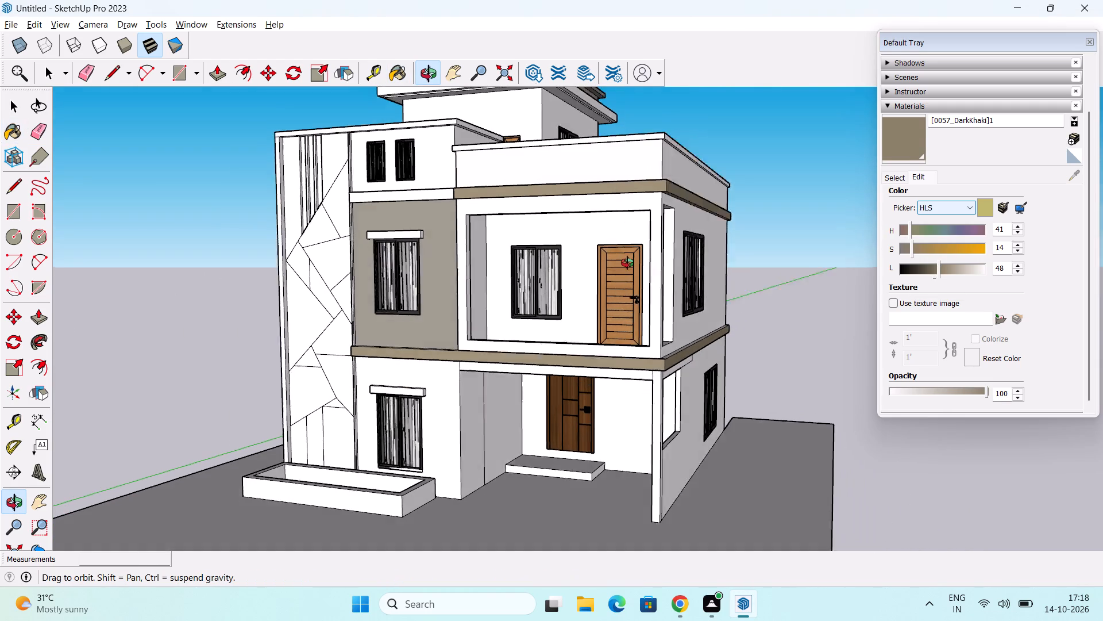
pyautogui.moveTo(627, 263); pyautogui.dragTo(628, 303, button='middle')
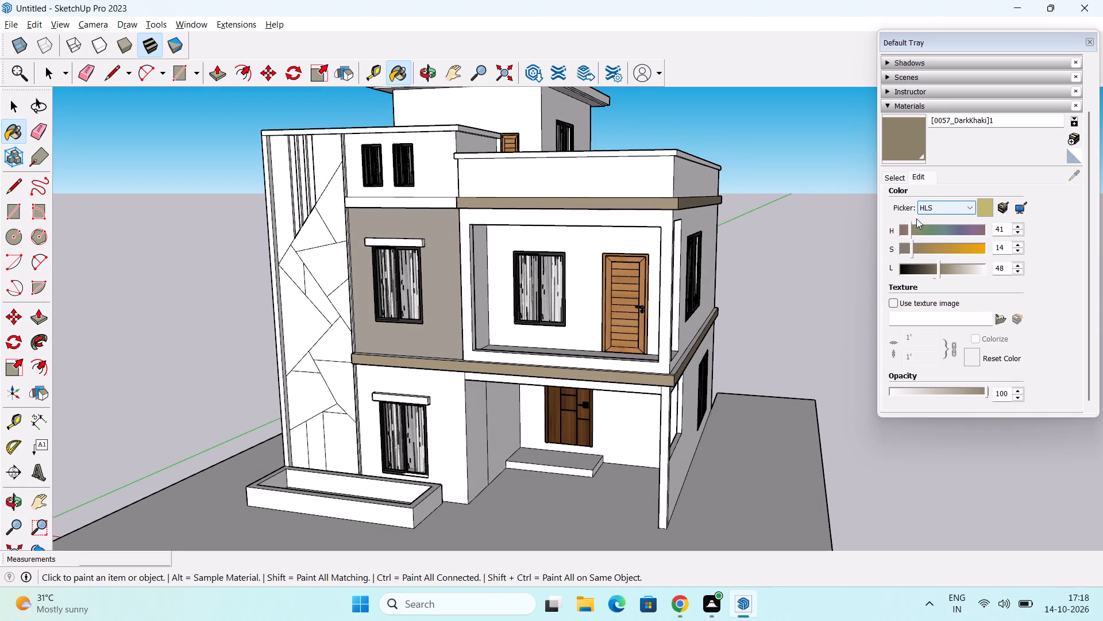
pyautogui.scroll(2, 909, 232)
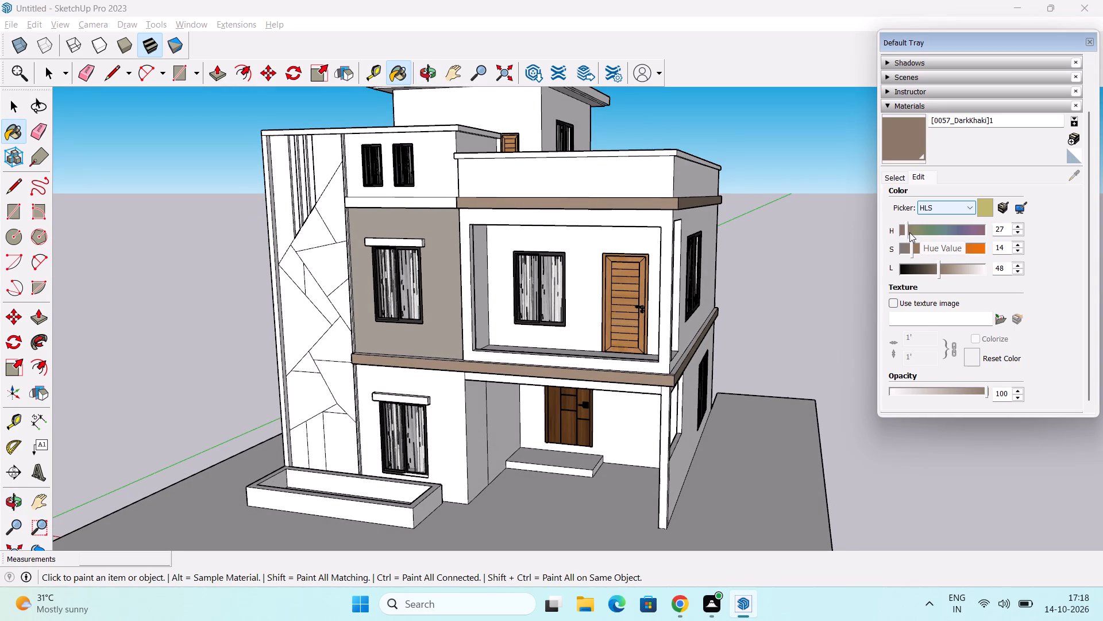
pyautogui.scroll(-4, 909, 232)
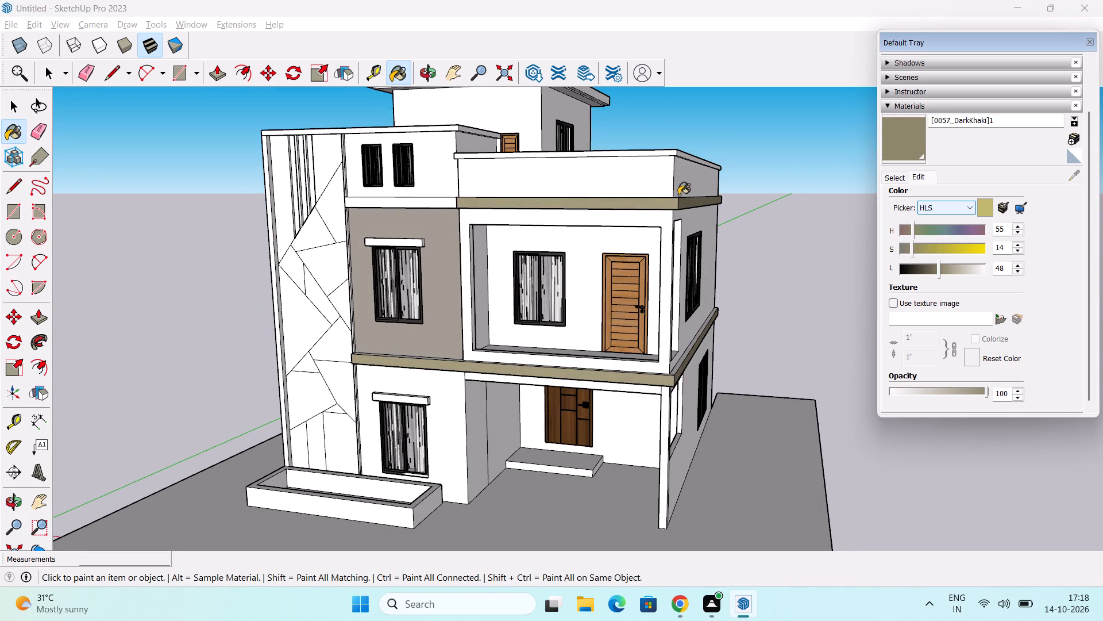
# Set the lightness of the bands' DarkKhaki material to 52.
pyautogui.scroll(4, 675, 187)
pyautogui.moveTo(674, 187); pyautogui.dragTo(608, 144, button='middle')
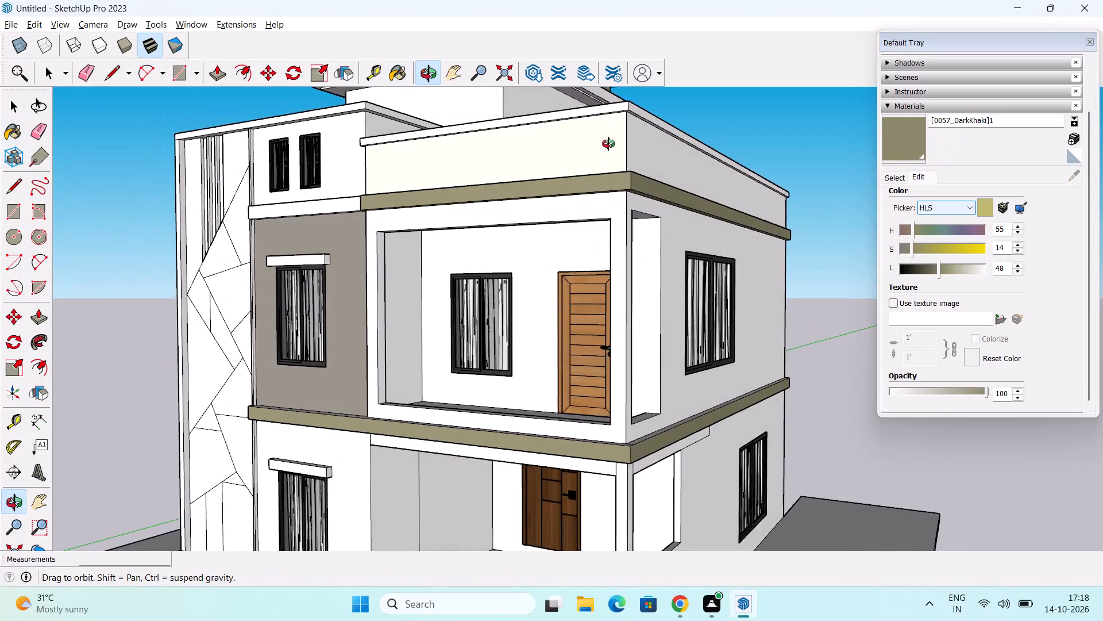
pyautogui.moveTo(608, 144); pyautogui.dragTo(607, 142, button='middle')
pyautogui.scroll(-3, 581, 197)
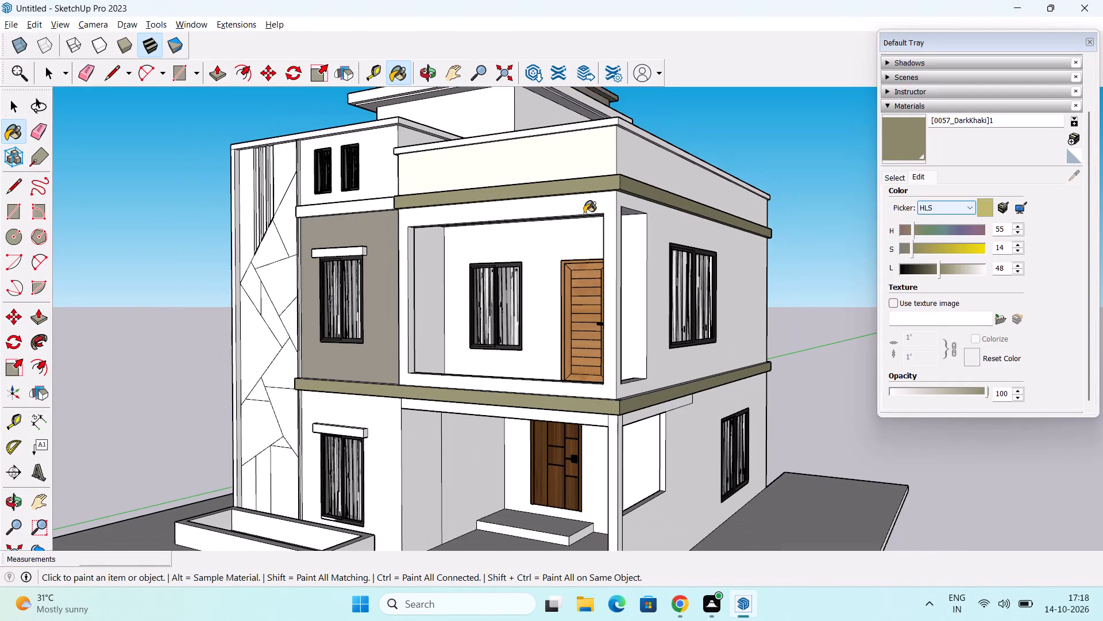
pyautogui.moveTo(584, 213); pyautogui.dragTo(624, 265, button='middle')
pyautogui.scroll(-7, 630, 254)
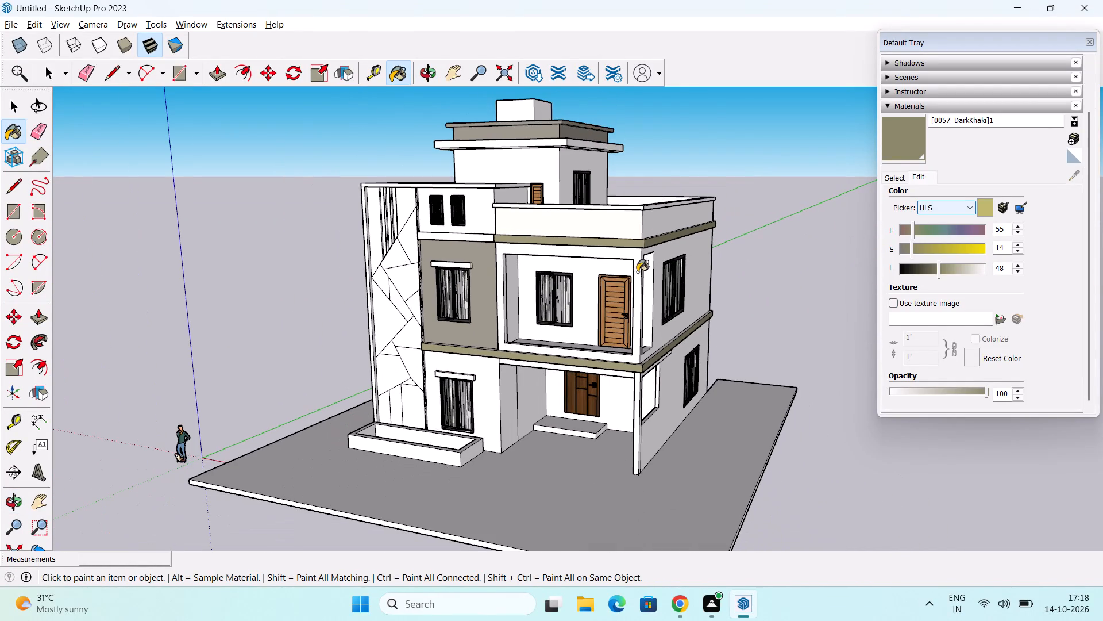
pyautogui.moveTo(633, 320); pyautogui.dragTo(639, 298, button='middle')
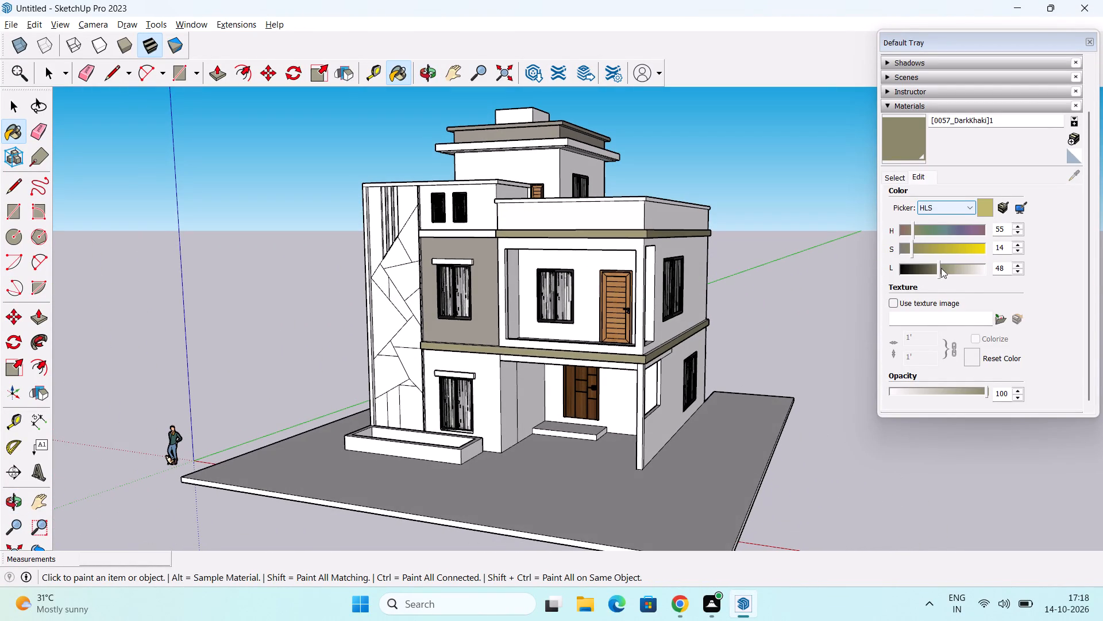
pyautogui.scroll(2, 937, 273)
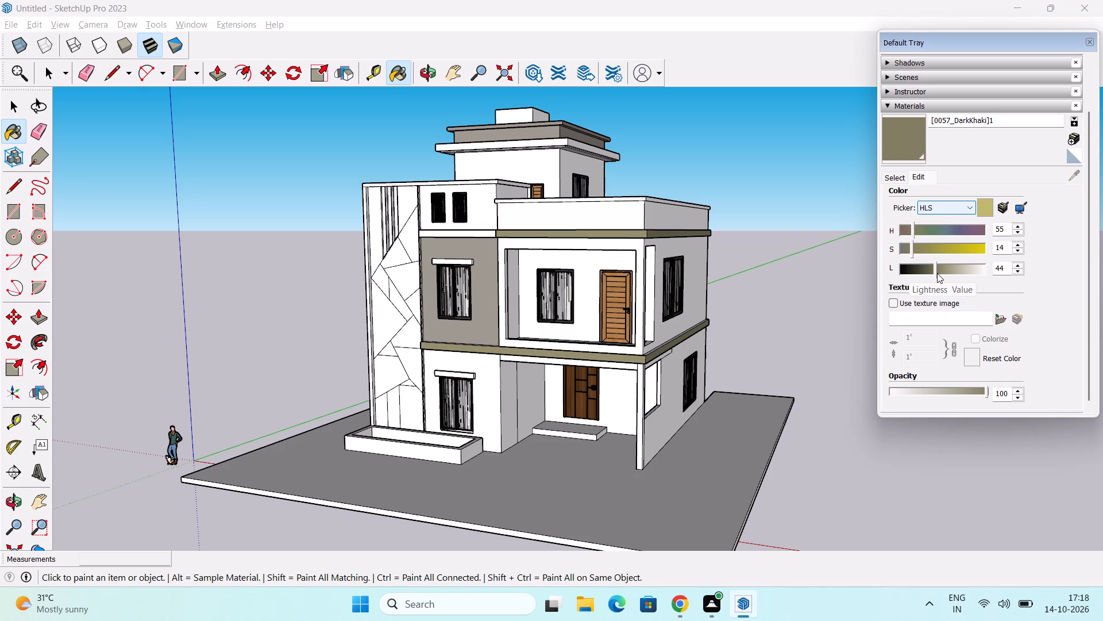
pyautogui.scroll(-3, 937, 273)
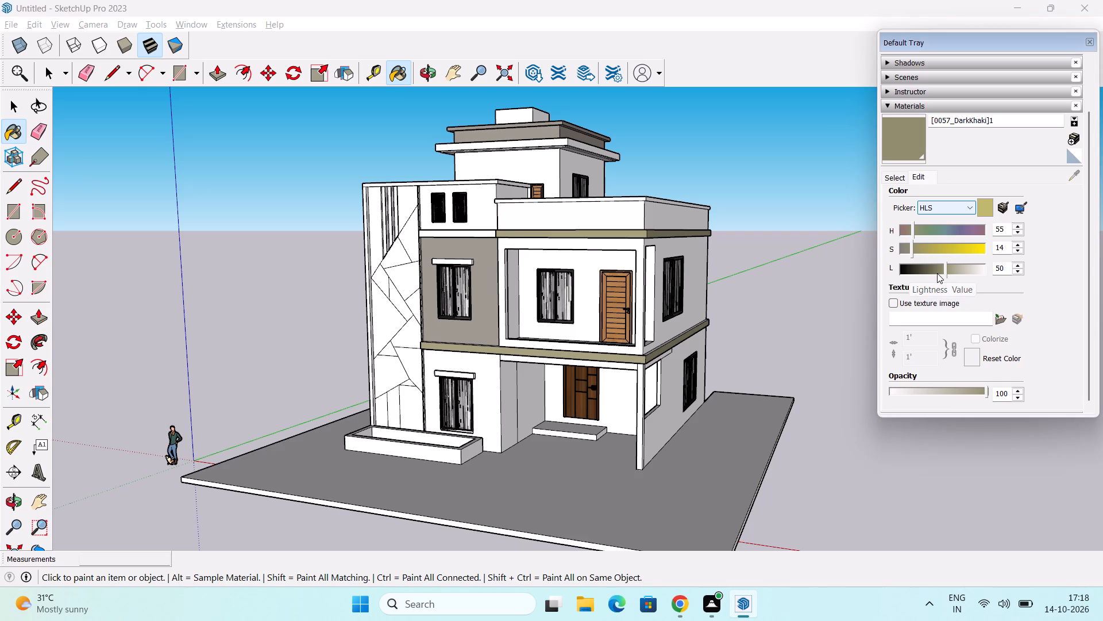
pyautogui.scroll(-1, 937, 273)
# Set the saturation of the bands' DarkKhaki material to 10.
pyautogui.scroll(-2, 912, 248)
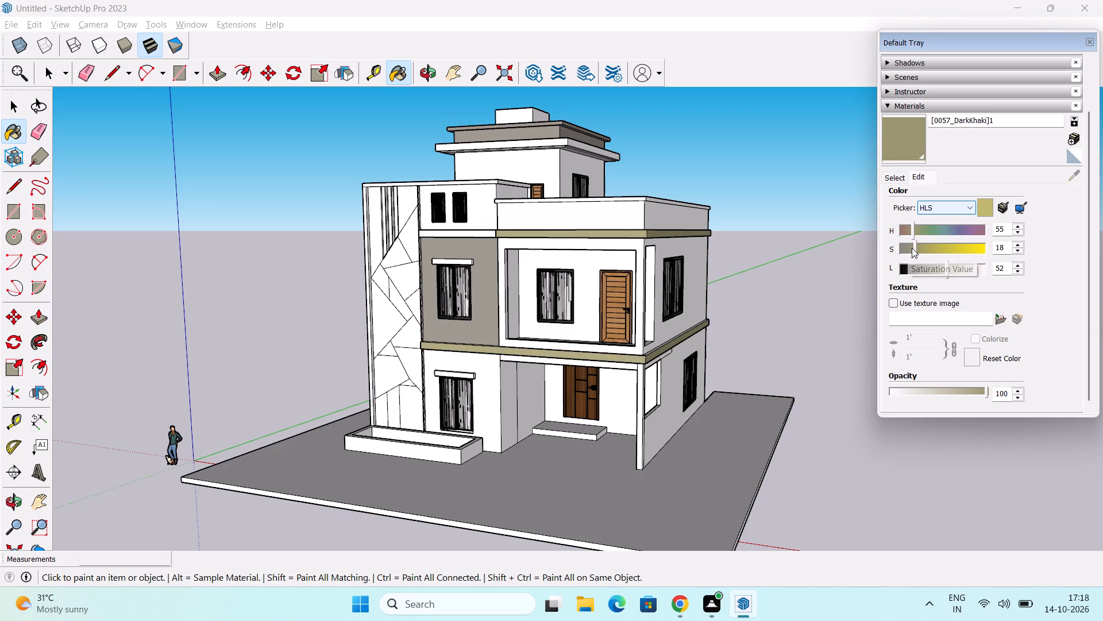
pyautogui.scroll(4, 915, 247)
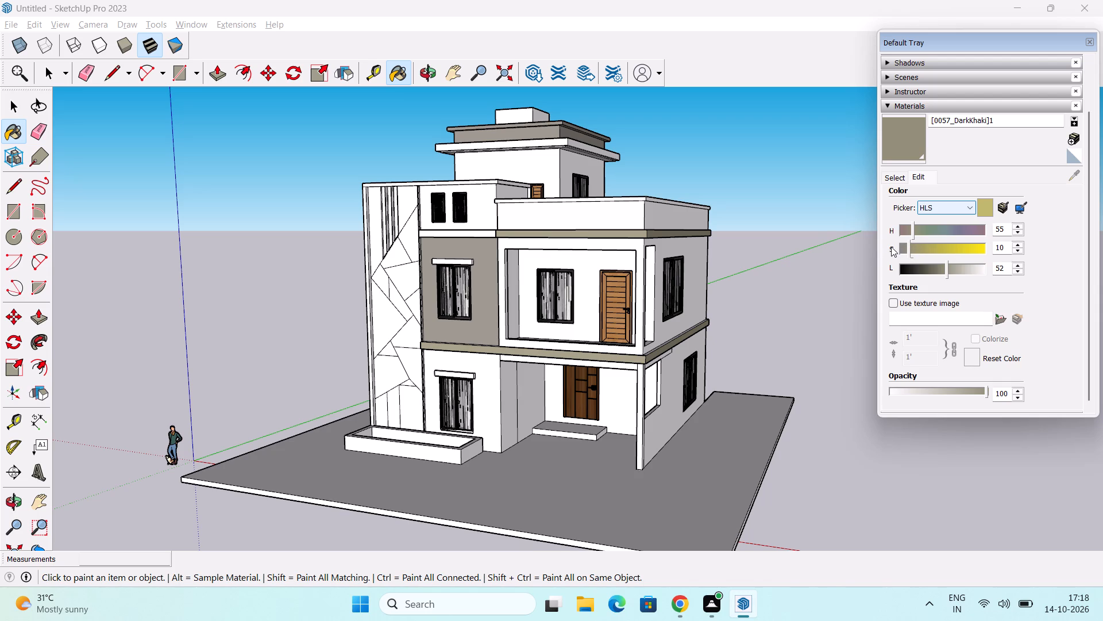
# Paint the balcony block's parapet coping and the roof slab edges above the two small windows with the adjusted DarkKhaki material.
pyautogui.scroll(2, 517, 221)
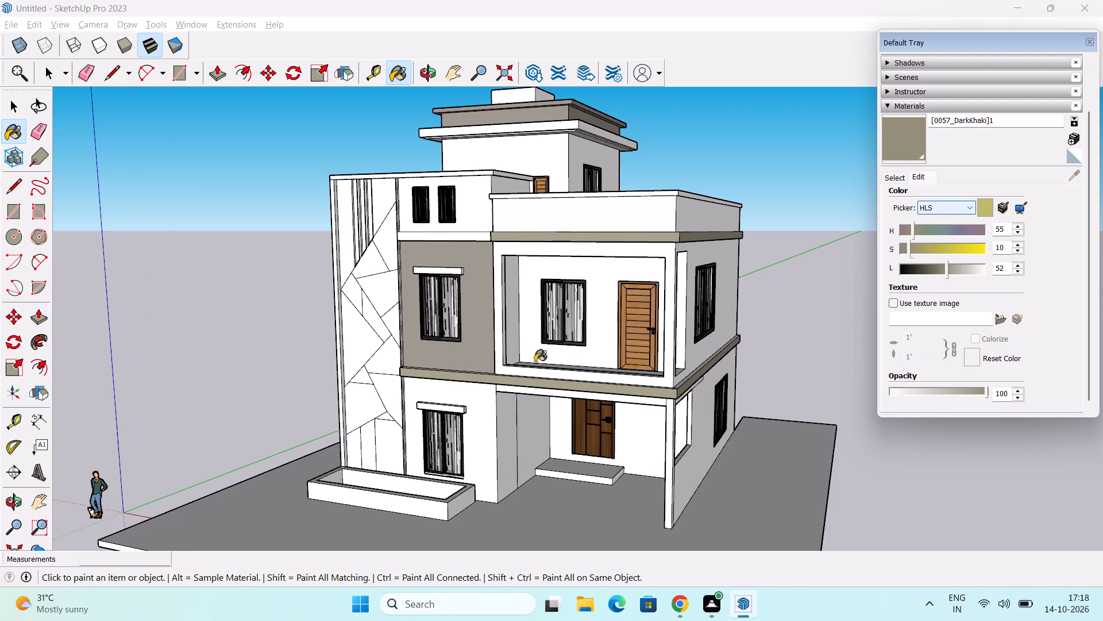
pyautogui.moveTo(535, 361); pyautogui.dragTo(611, 324, button='middle')
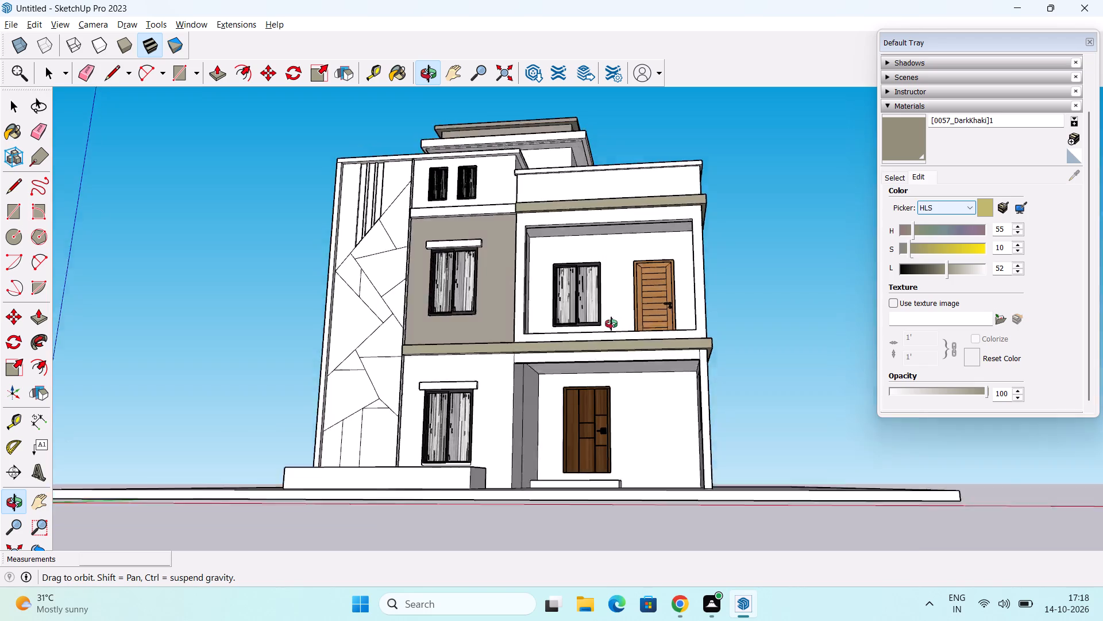
pyautogui.moveTo(611, 324); pyautogui.dragTo(579, 378, button='middle')
pyautogui.scroll(2, 647, 224)
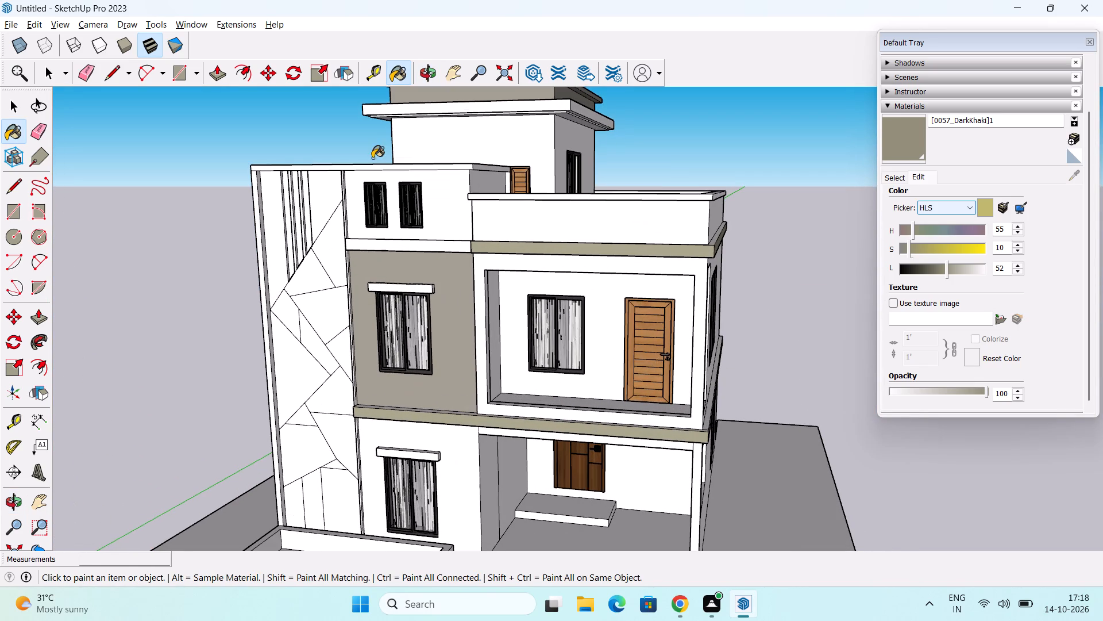
pyautogui.click(427, 166)
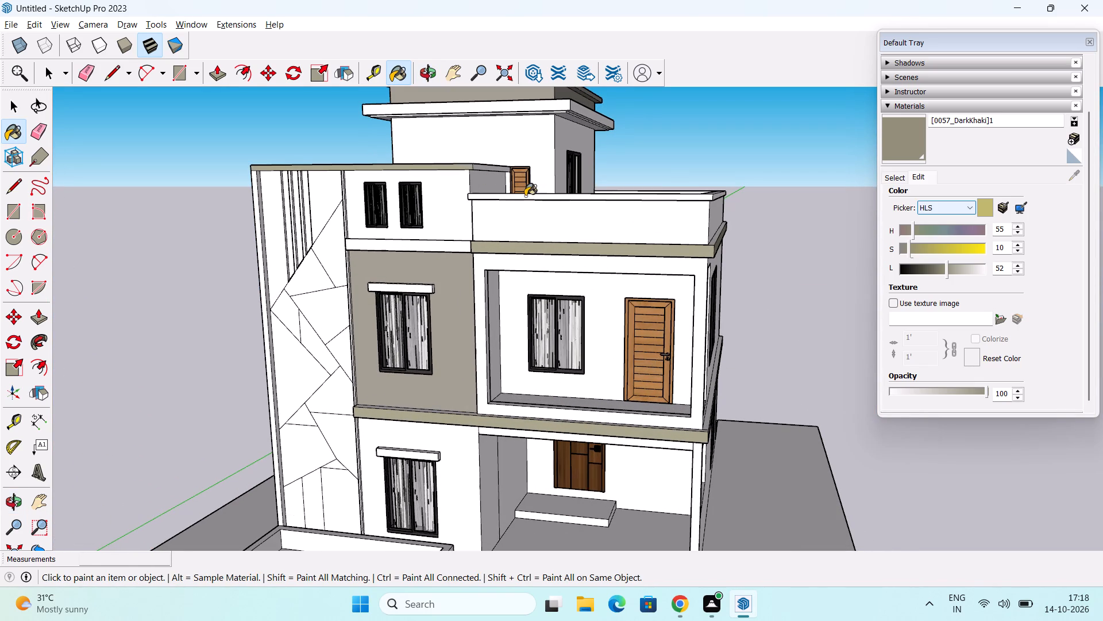
pyautogui.click(522, 198)
pyautogui.moveTo(630, 230); pyautogui.dragTo(487, 278, button='middle')
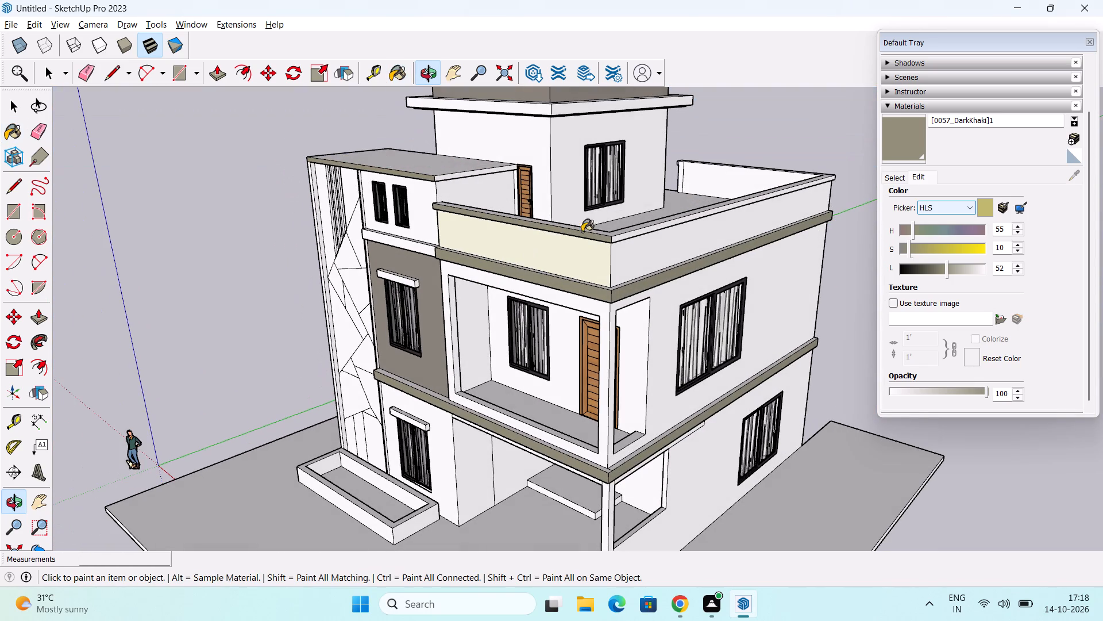
pyautogui.click(627, 235)
pyautogui.click(628, 228)
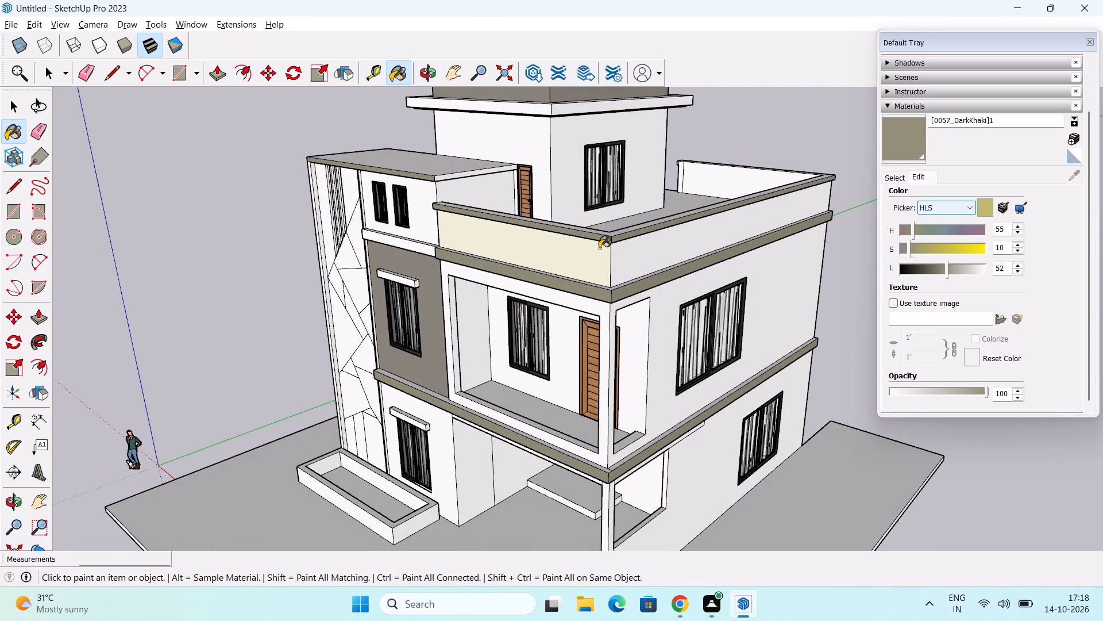
pyautogui.scroll(5, 606, 244)
pyautogui.click(620, 227)
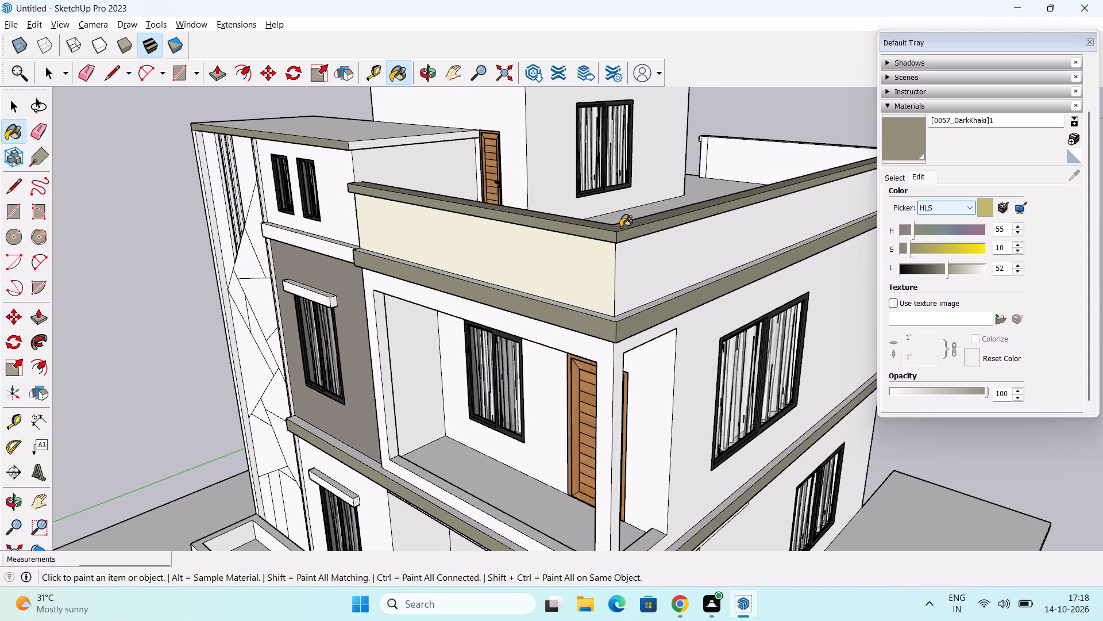
pyautogui.scroll(-3, 620, 227)
pyautogui.click(403, 154)
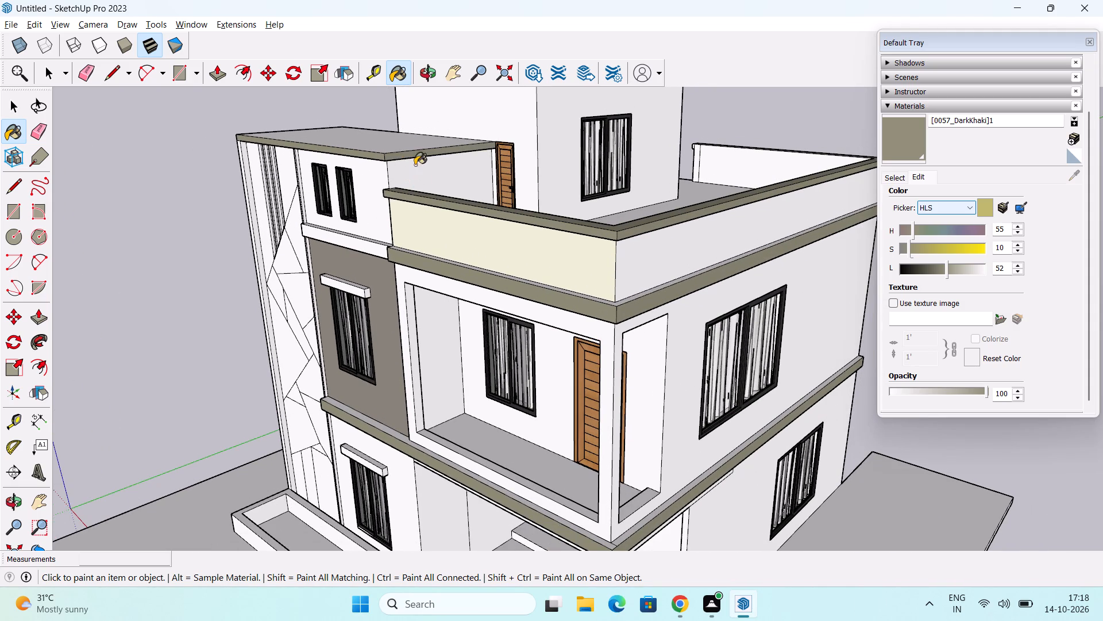
# Paint the top ledge of the band below the roof parapet with the DarkKhaki material.
pyautogui.moveTo(495, 333); pyautogui.dragTo(580, 416, button='middle')
pyautogui.scroll(4, 579, 383)
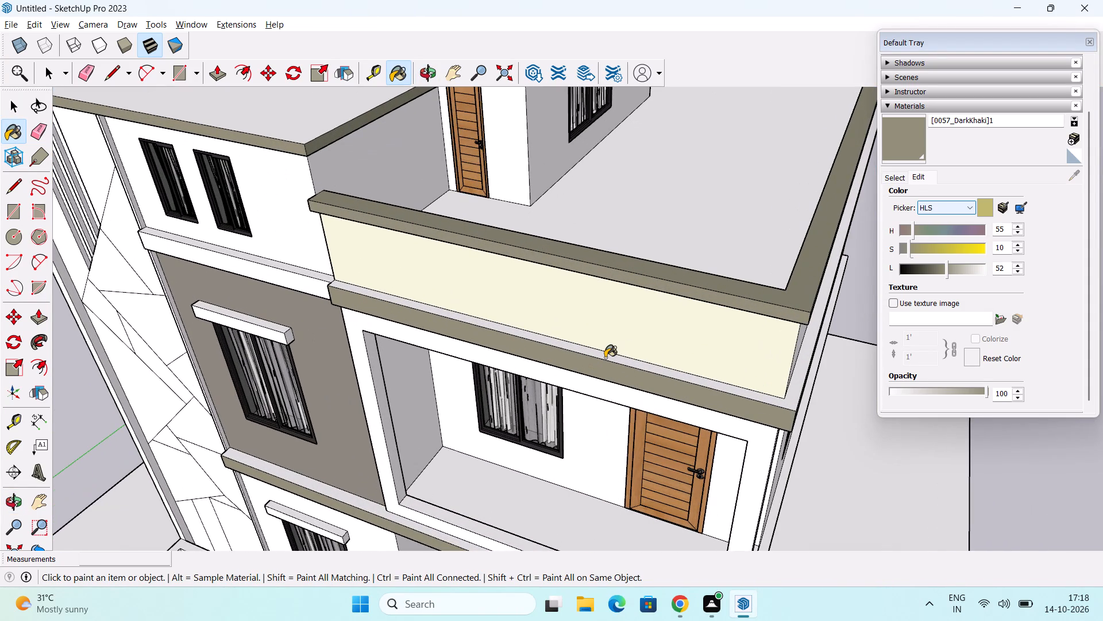
pyautogui.click(607, 358)
# Paint the underside of the roof parapet's coping with the DarkKhaki material.
pyautogui.moveTo(696, 381); pyautogui.dragTo(655, 339, button='middle')
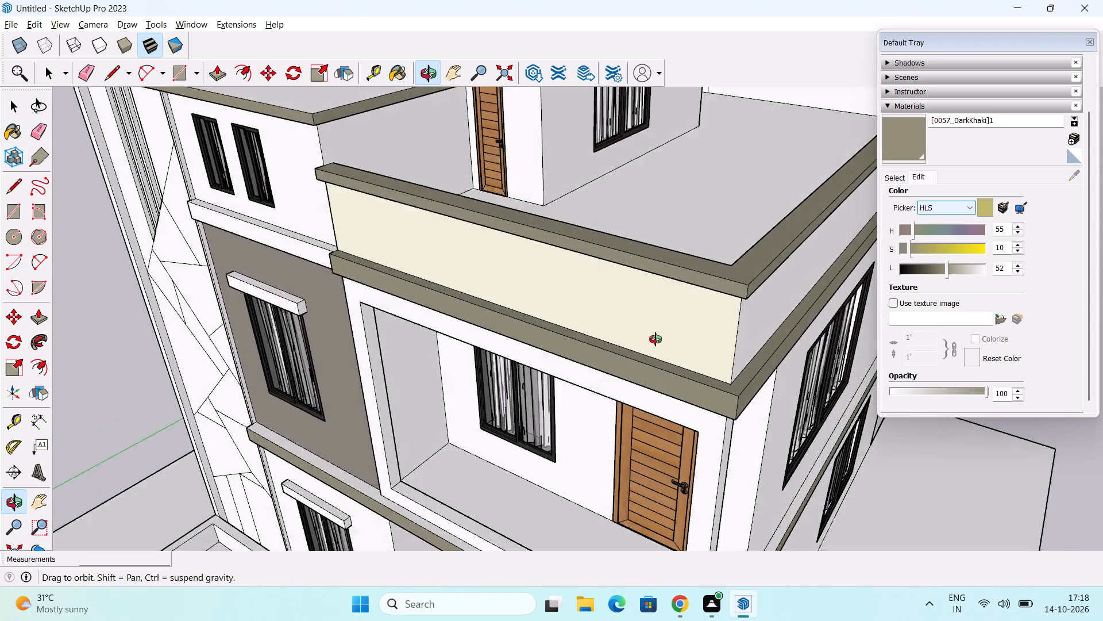
pyautogui.moveTo(655, 339); pyautogui.dragTo(664, 311, button='middle')
pyautogui.scroll(-3, 674, 304)
pyautogui.moveTo(669, 412); pyautogui.dragTo(670, 283, button='middle')
pyautogui.moveTo(678, 283); pyautogui.dragTo(688, 239, button='middle')
pyautogui.scroll(3, 734, 147)
pyautogui.scroll(-3, 729, 179)
pyautogui.scroll(-3, 711, 244)
pyautogui.moveTo(671, 308); pyautogui.dragTo(619, 292, button='middle')
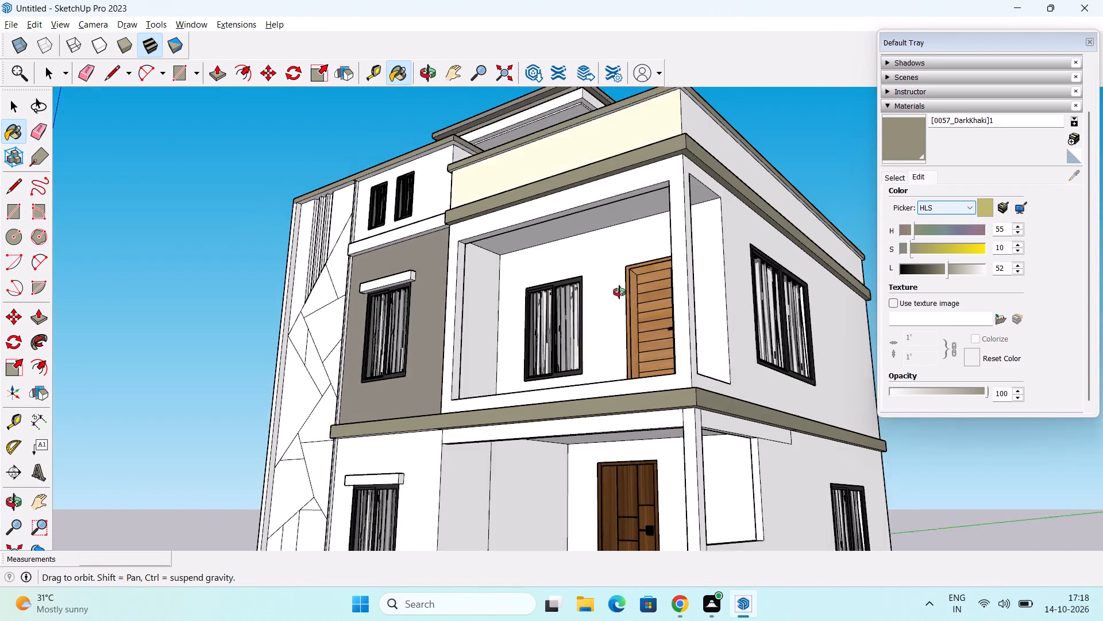
pyautogui.moveTo(619, 292); pyautogui.dragTo(607, 289, button='middle')
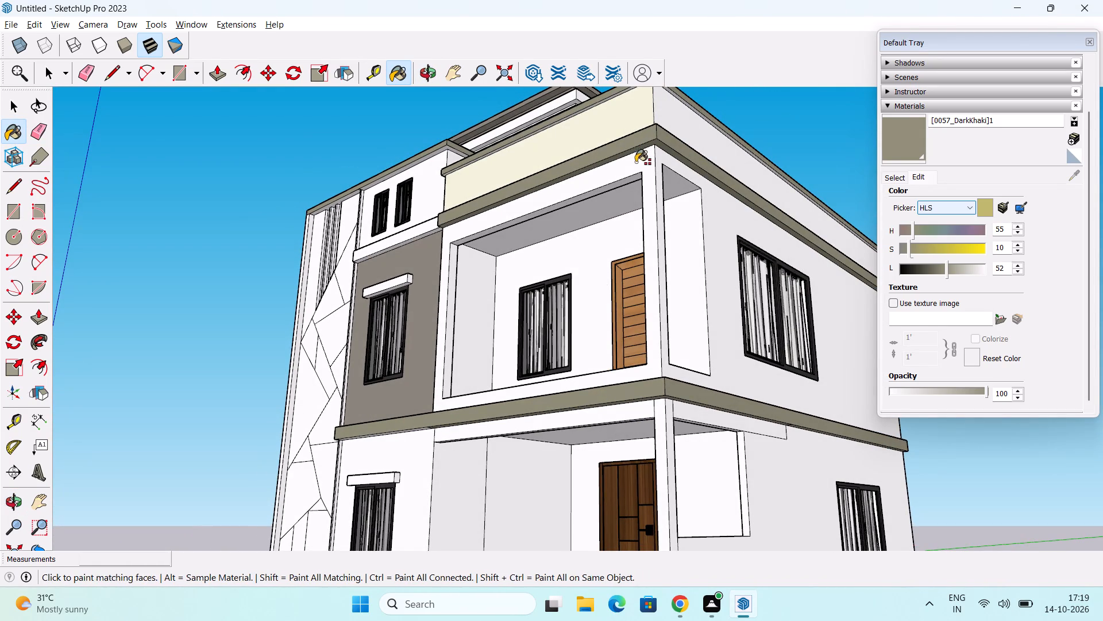
pyautogui.keyDown('shift'); pyautogui.moveTo(637, 163); pyautogui.dragTo(635, 262, button='middle'); pyautogui.keyUp('shift')
pyautogui.scroll(9, 658, 205)
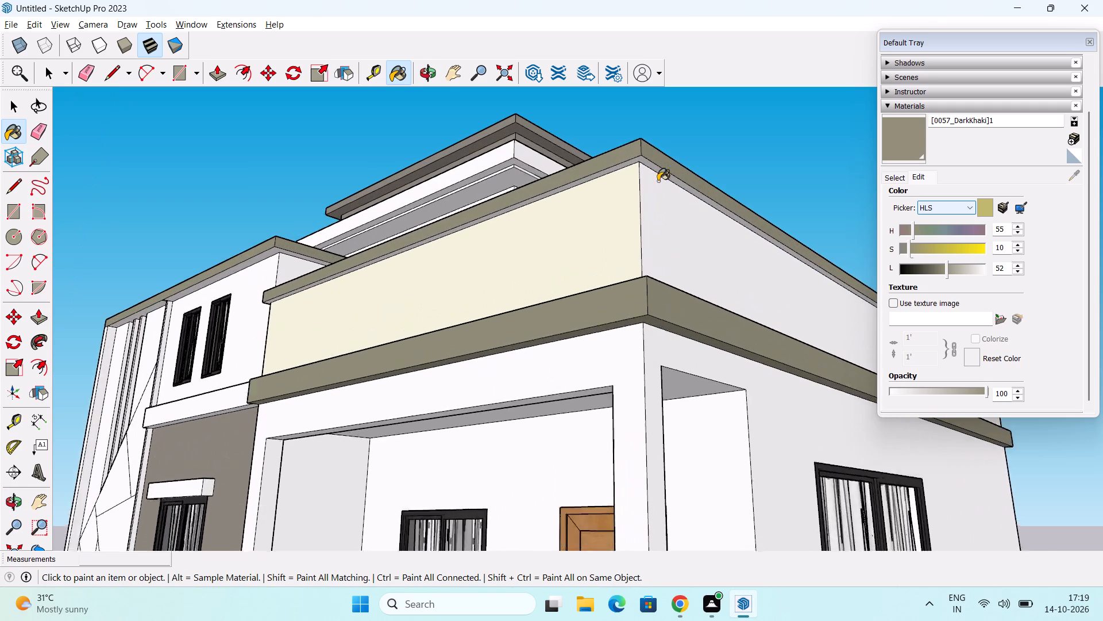
pyautogui.scroll(1, 658, 181)
pyautogui.click(655, 166)
# Paint the top ledge of the projecting band below the balcony, on the side and front, with the DarkKhaki material.
pyautogui.scroll(-4, 655, 166)
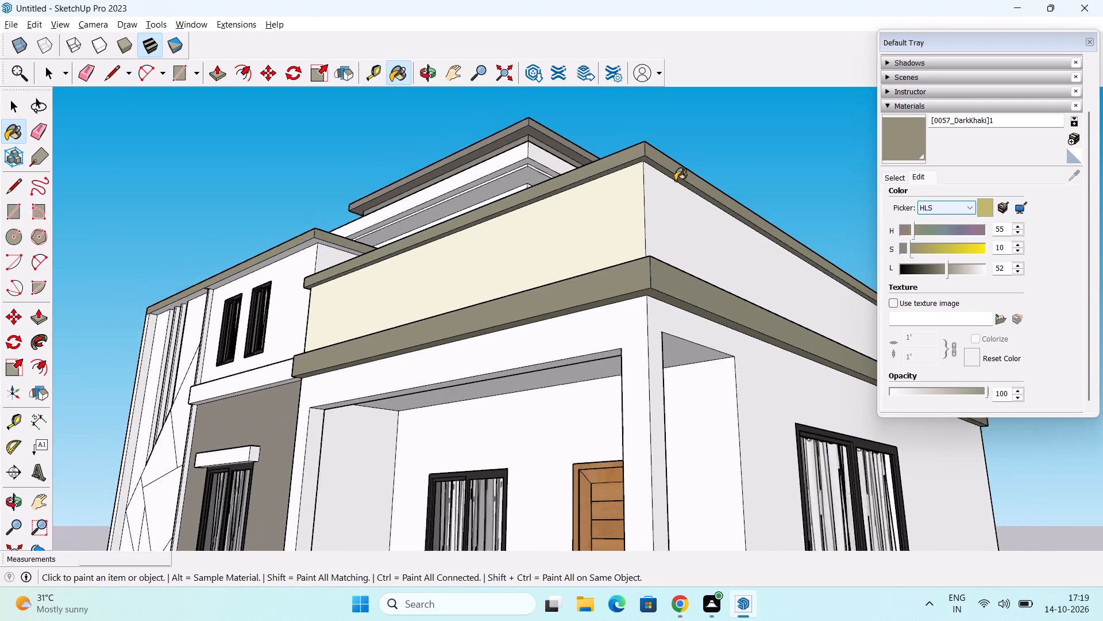
pyautogui.scroll(-7, 678, 227)
pyautogui.scroll(-10, 659, 364)
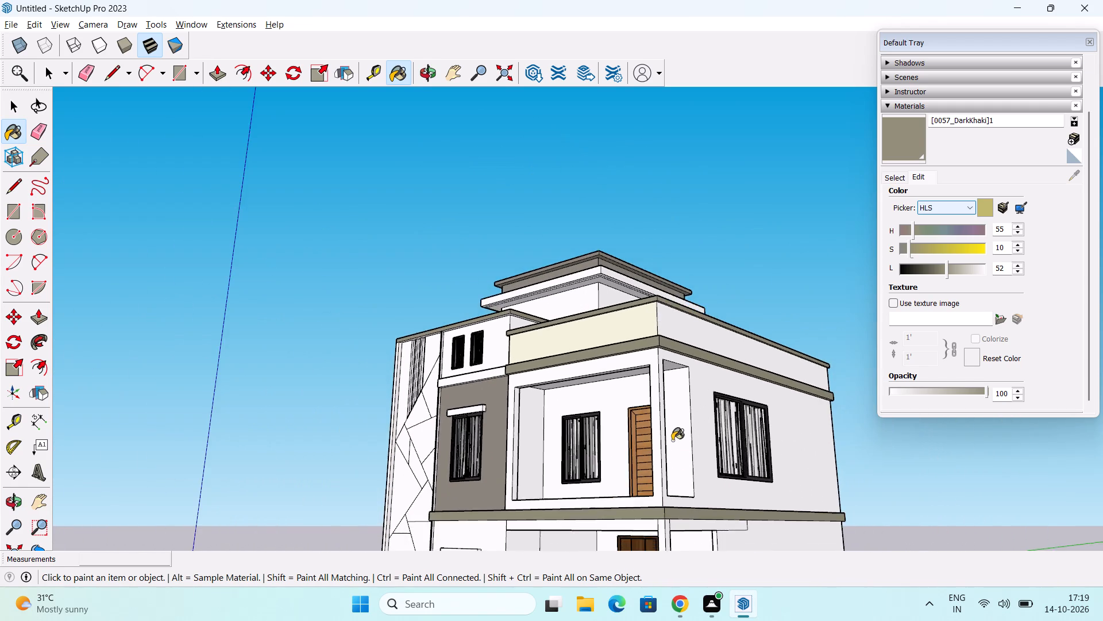
pyautogui.moveTo(672, 440); pyautogui.dragTo(687, 466, button='middle')
pyautogui.moveTo(696, 424); pyautogui.dragTo(607, 309, button='middle')
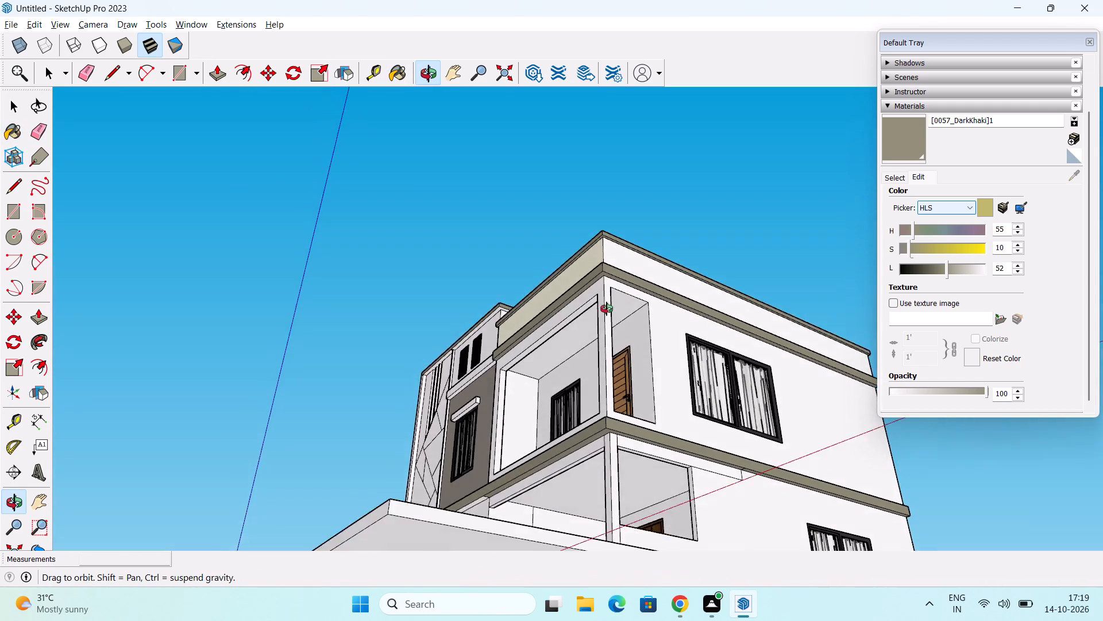
pyautogui.moveTo(607, 309); pyautogui.dragTo(691, 362, button='middle')
pyautogui.keyDown('shift'); pyautogui.moveTo(652, 421); pyautogui.dragTo(653, 316, button='middle'); pyautogui.keyUp('shift')
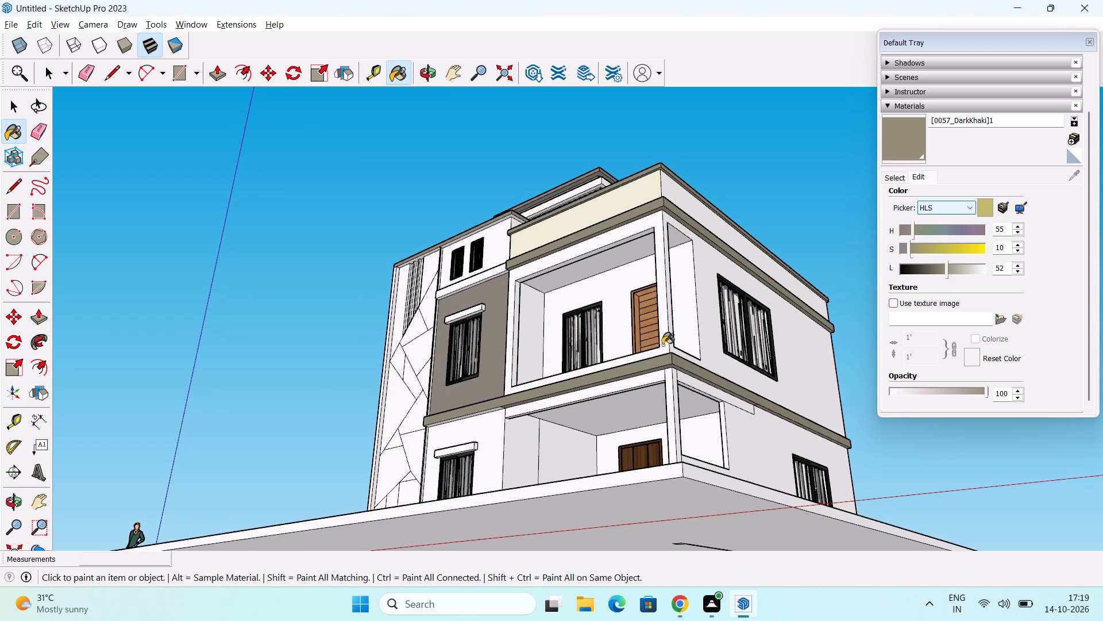
pyautogui.scroll(10, 666, 383)
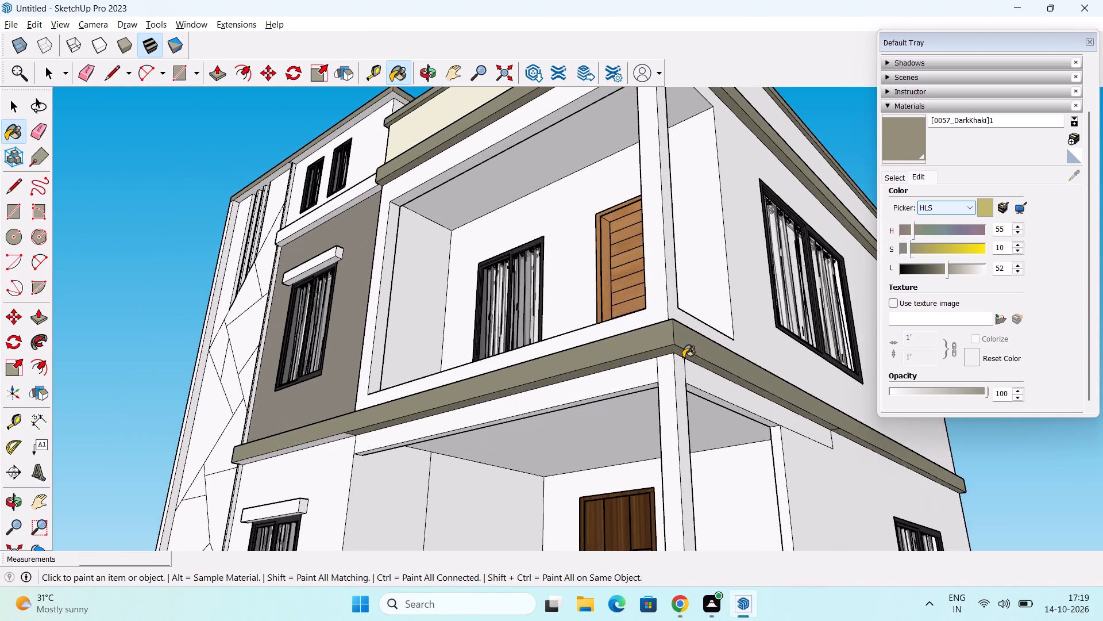
pyautogui.moveTo(683, 358); pyautogui.dragTo(754, 510, button='middle')
pyautogui.scroll(5, 754, 510)
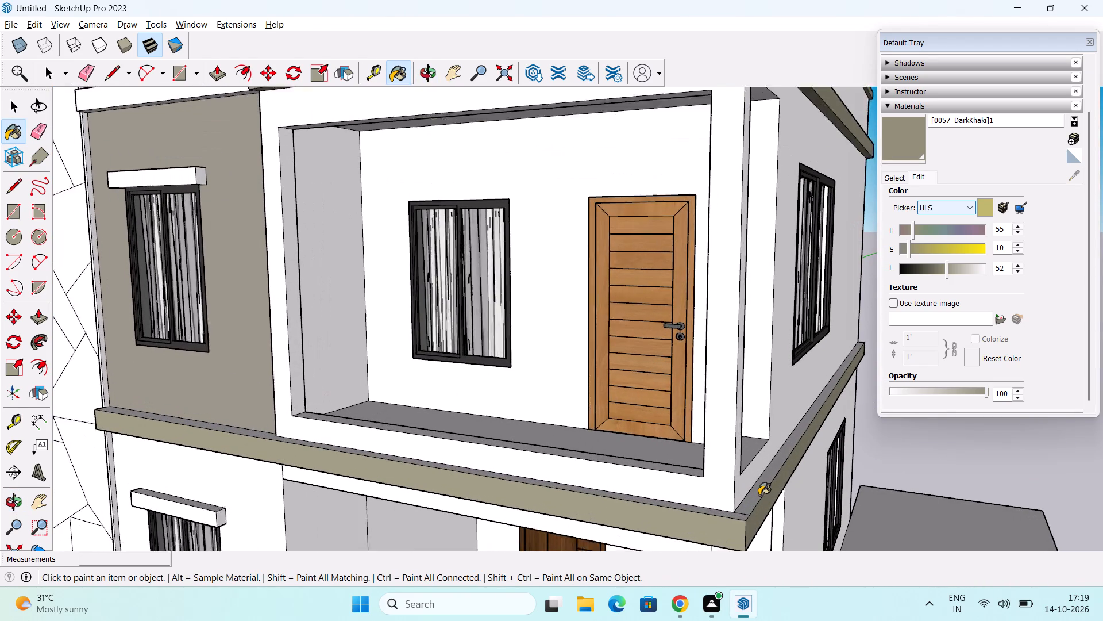
pyautogui.click(761, 492)
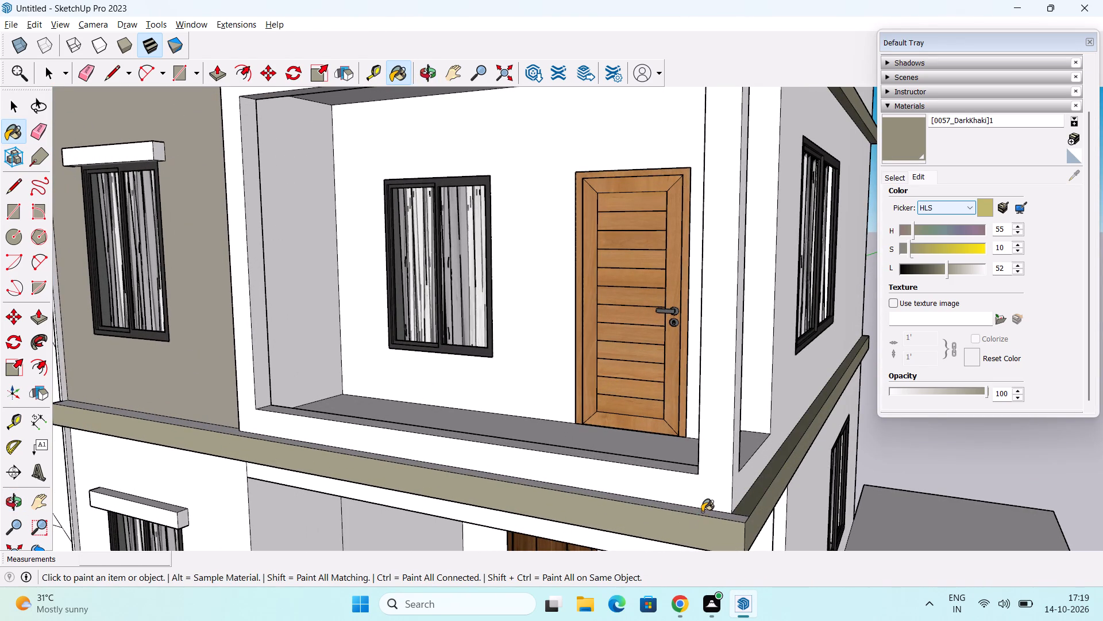
pyautogui.click(702, 512)
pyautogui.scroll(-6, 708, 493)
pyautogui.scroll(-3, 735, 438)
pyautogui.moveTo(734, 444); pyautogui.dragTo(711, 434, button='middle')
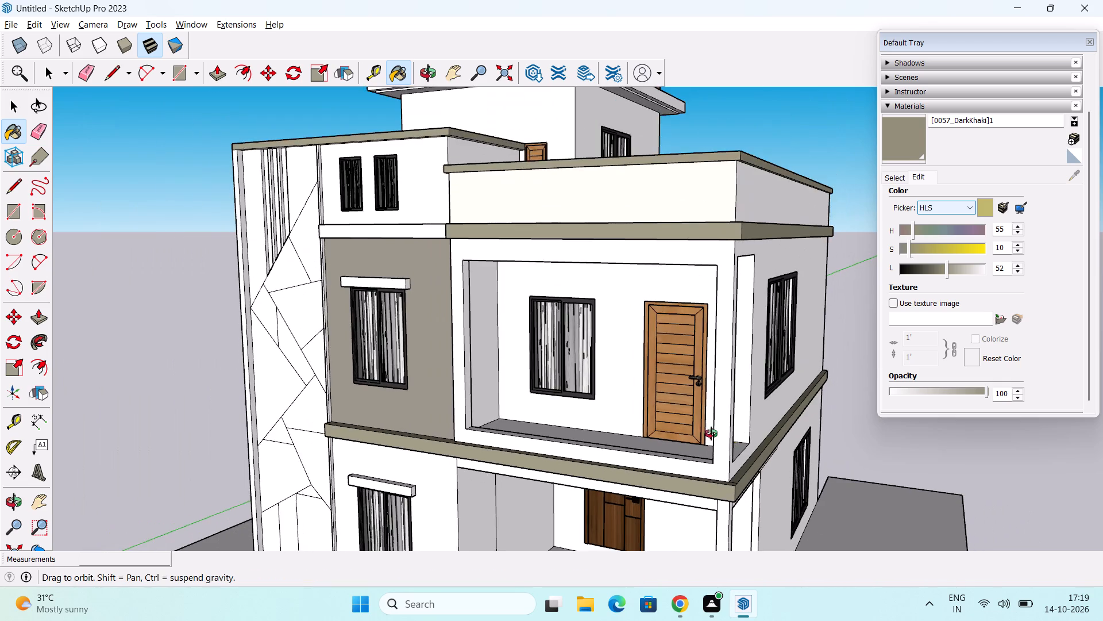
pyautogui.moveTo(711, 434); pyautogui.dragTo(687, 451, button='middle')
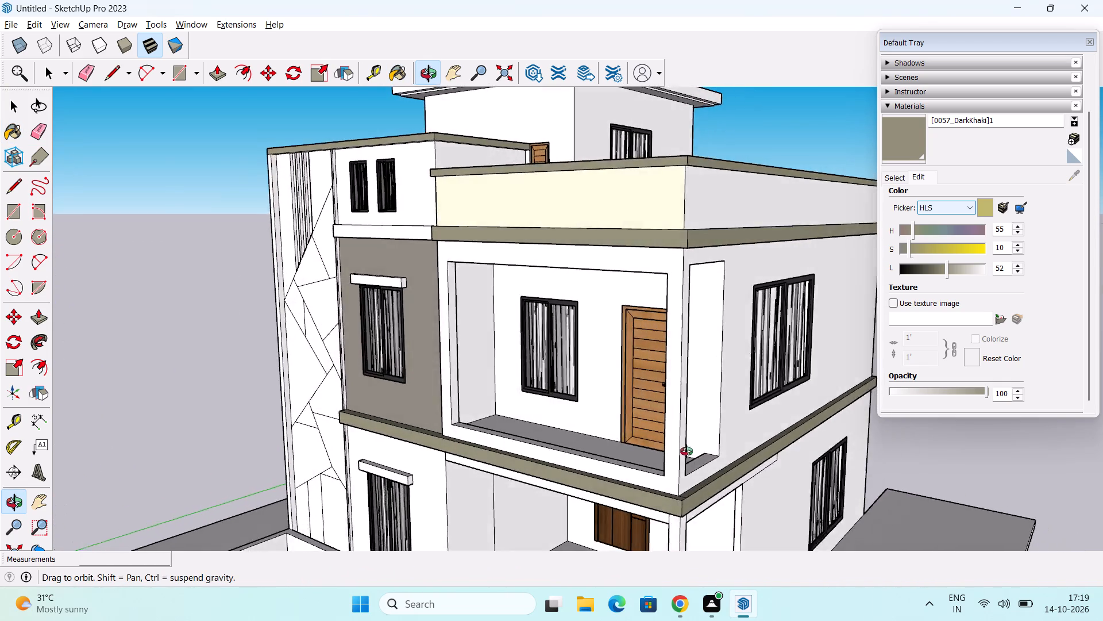
# Paint the underside of the roof slab above the two small windows and the grooved wall panel with the DarkKhaki material.
pyautogui.moveTo(687, 451); pyautogui.dragTo(755, 458, button='middle')
pyautogui.moveTo(445, 237); pyautogui.dragTo(418, 62, button='middle')
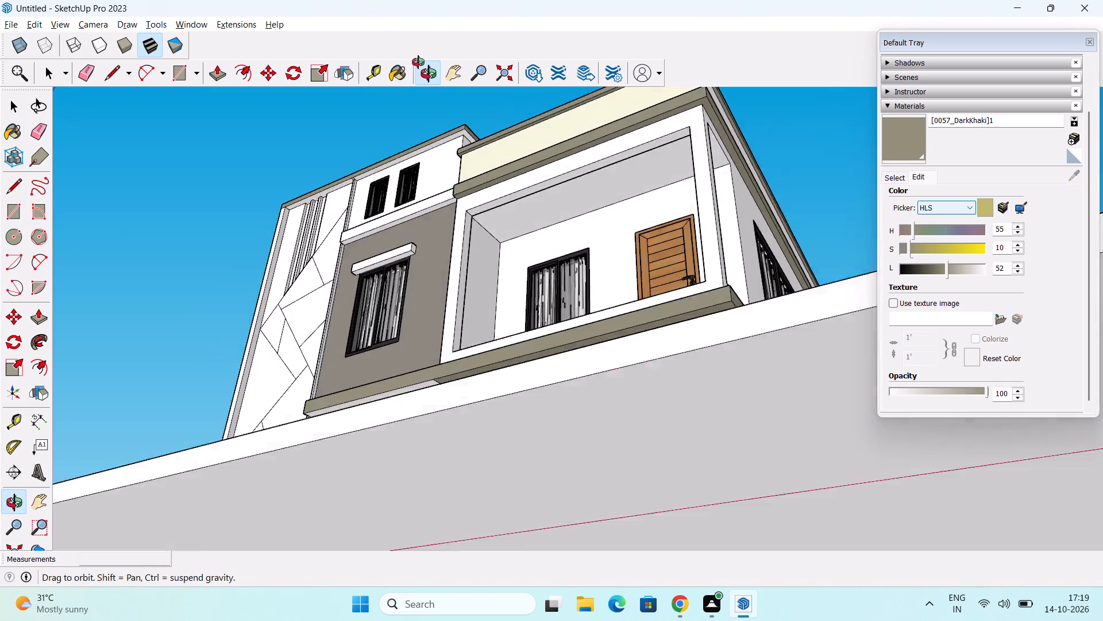
pyautogui.moveTo(418, 62); pyautogui.dragTo(423, 71, button='middle')
pyautogui.scroll(6, 457, 131)
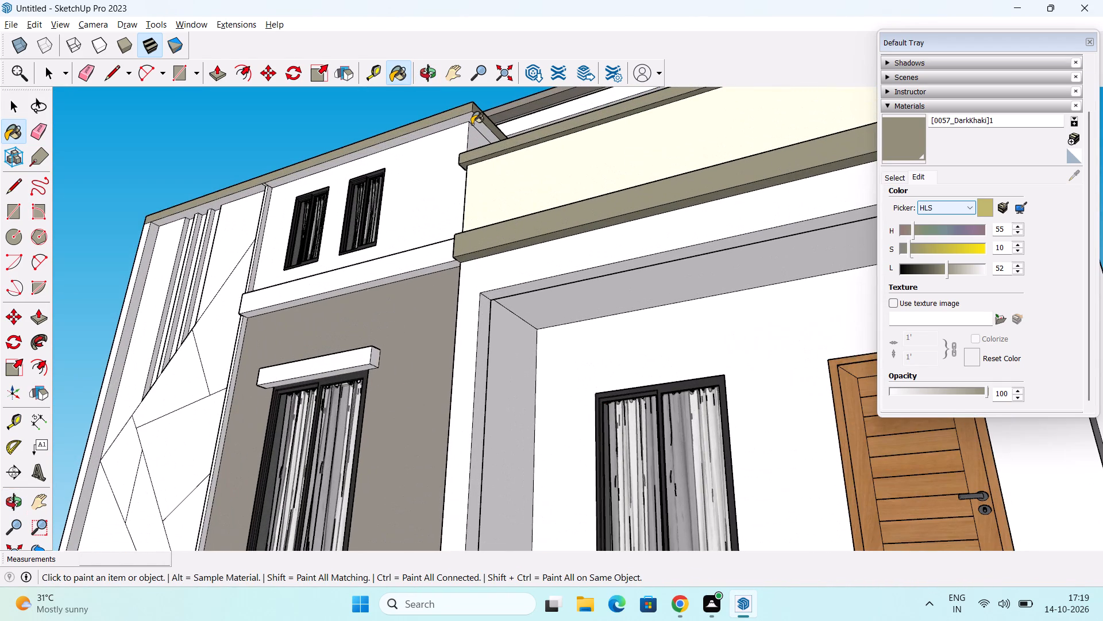
pyautogui.click(465, 119)
pyautogui.scroll(-2, 470, 124)
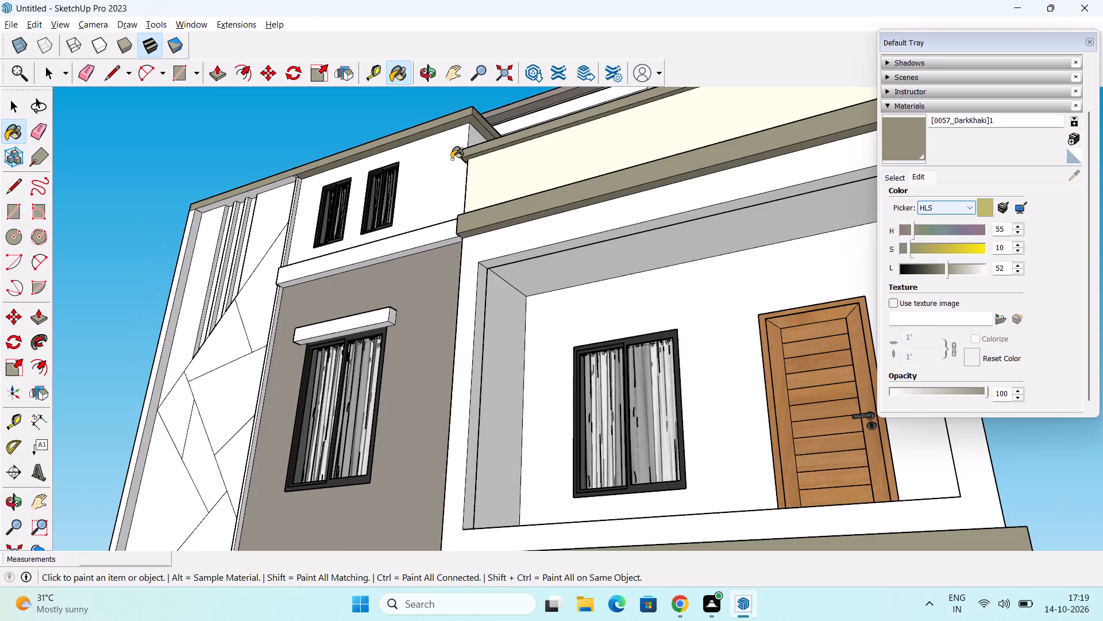
pyautogui.moveTo(443, 158); pyautogui.dragTo(680, 209, button='middle')
pyautogui.scroll(3, 465, 221)
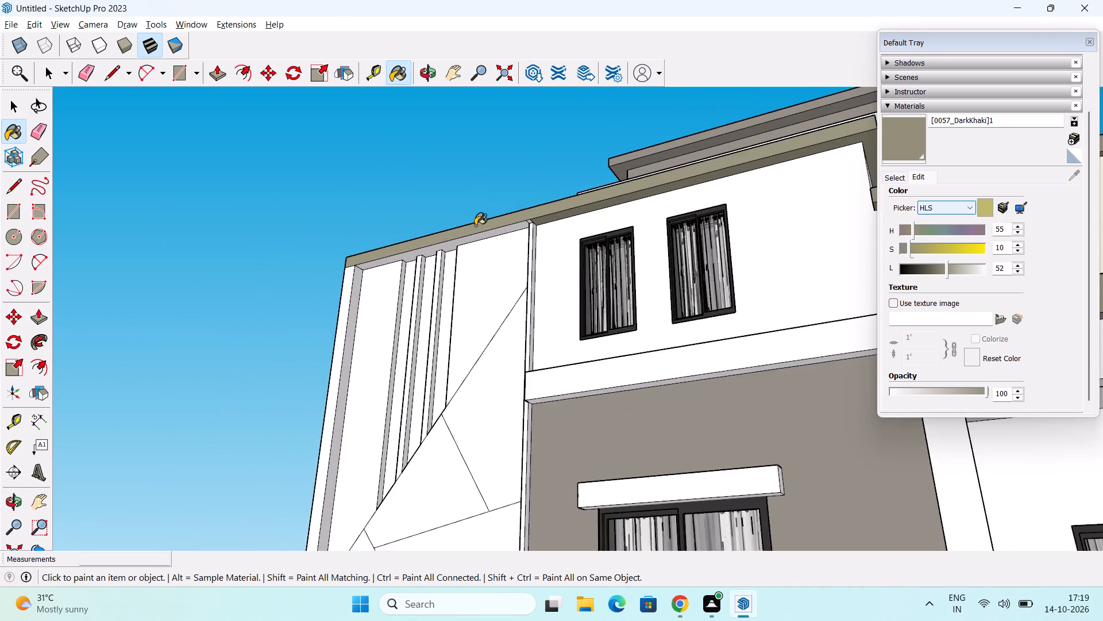
pyautogui.scroll(2, 475, 225)
pyautogui.click(488, 234)
# Paint the front and side faces of the narrow vertical strip between the grooved panel and the small-window wall DarkKhaki.
pyautogui.scroll(4, 541, 228)
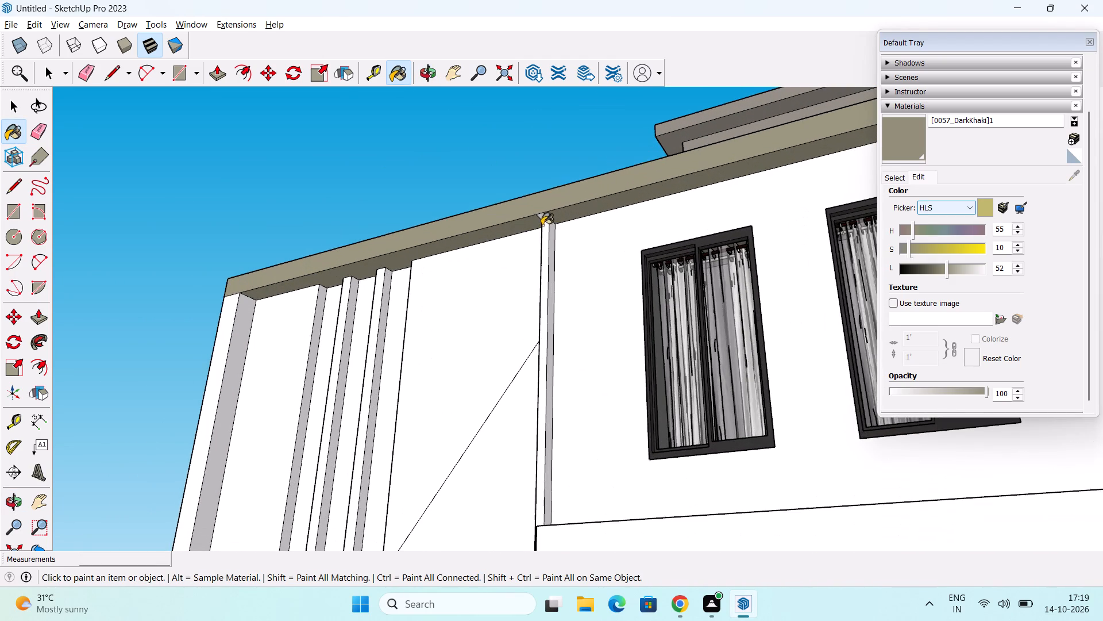
pyautogui.click(542, 218)
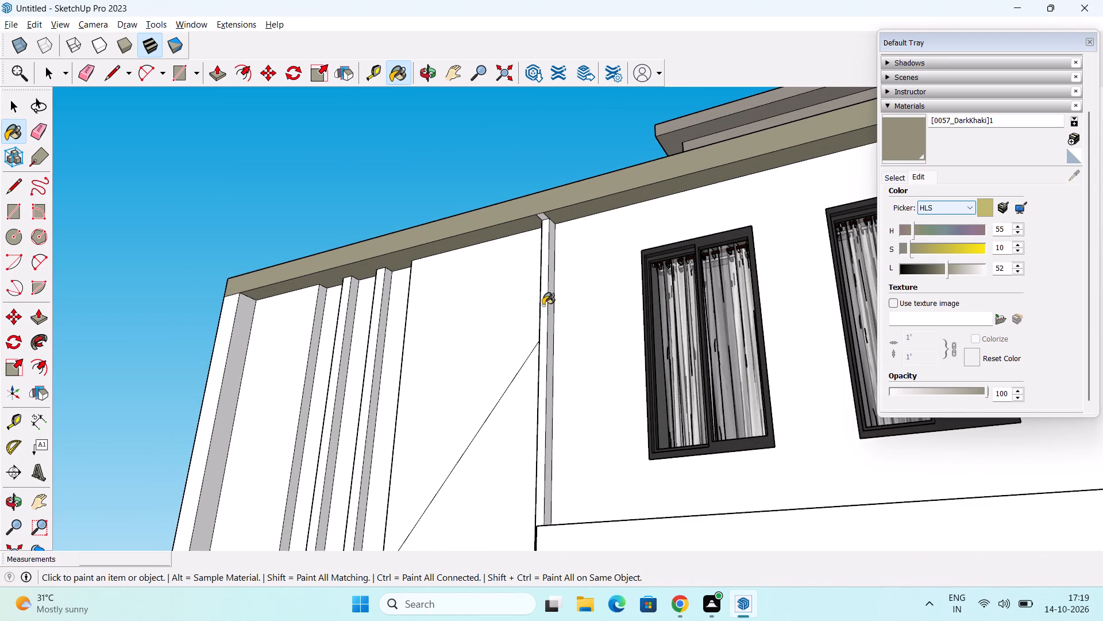
pyautogui.click(543, 305)
pyautogui.click(550, 317)
pyautogui.moveTo(493, 409); pyautogui.dragTo(530, 405, button='middle')
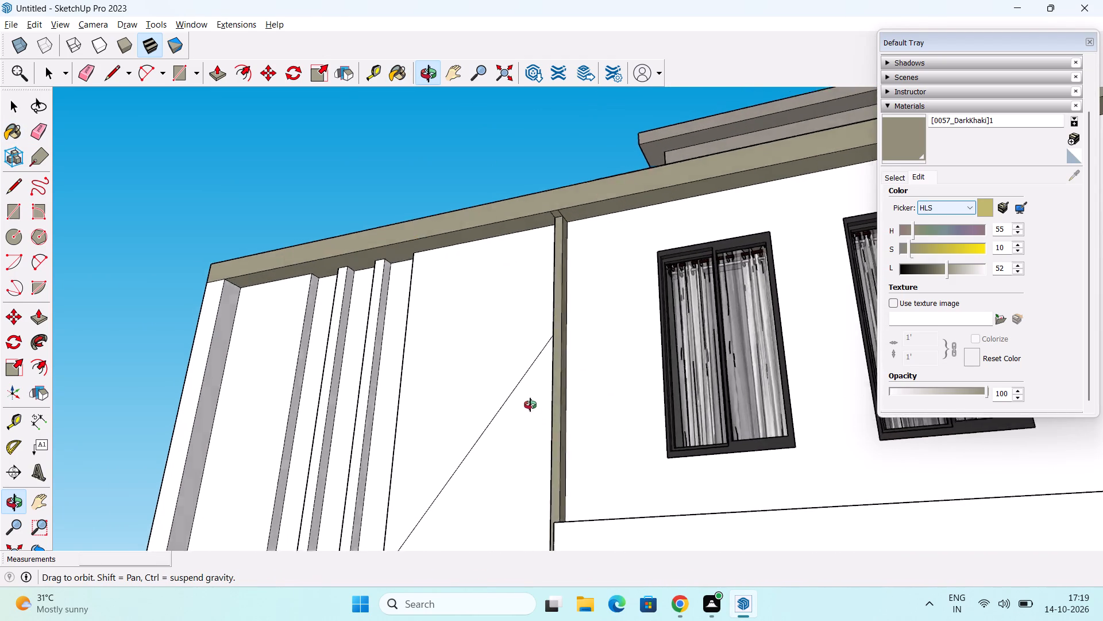
pyautogui.moveTo(530, 405); pyautogui.dragTo(788, 473, button='middle')
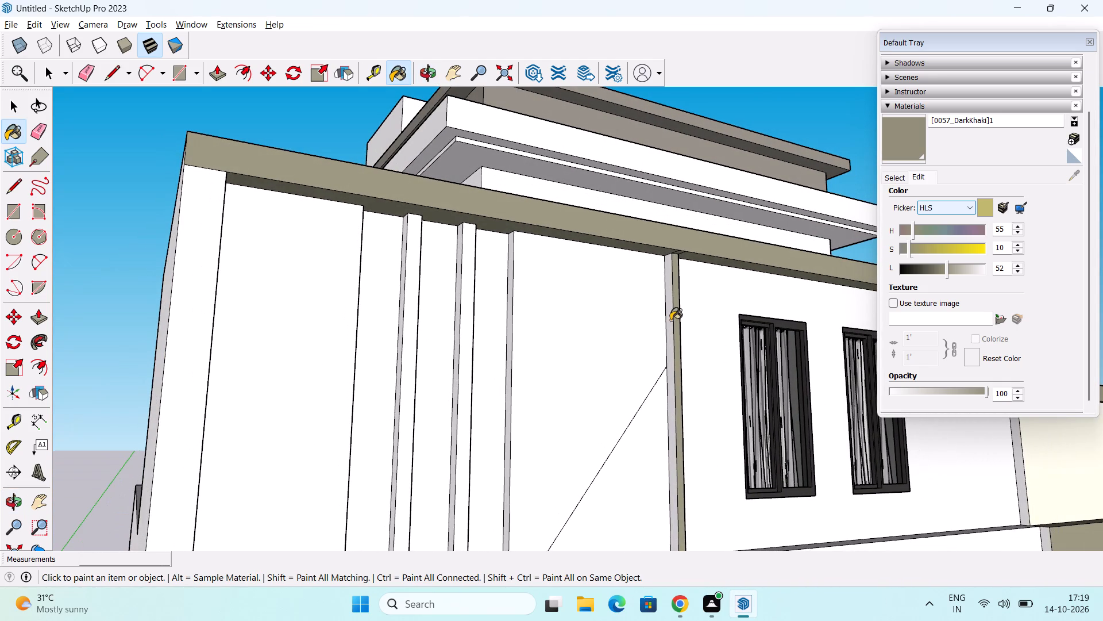
pyautogui.click(670, 320)
# Paint the front and inner side faces of the grooved panel's outer vertical border with the DarkKhaki material.
pyautogui.scroll(-3, 680, 346)
pyautogui.moveTo(677, 366); pyautogui.dragTo(618, 378, button='middle')
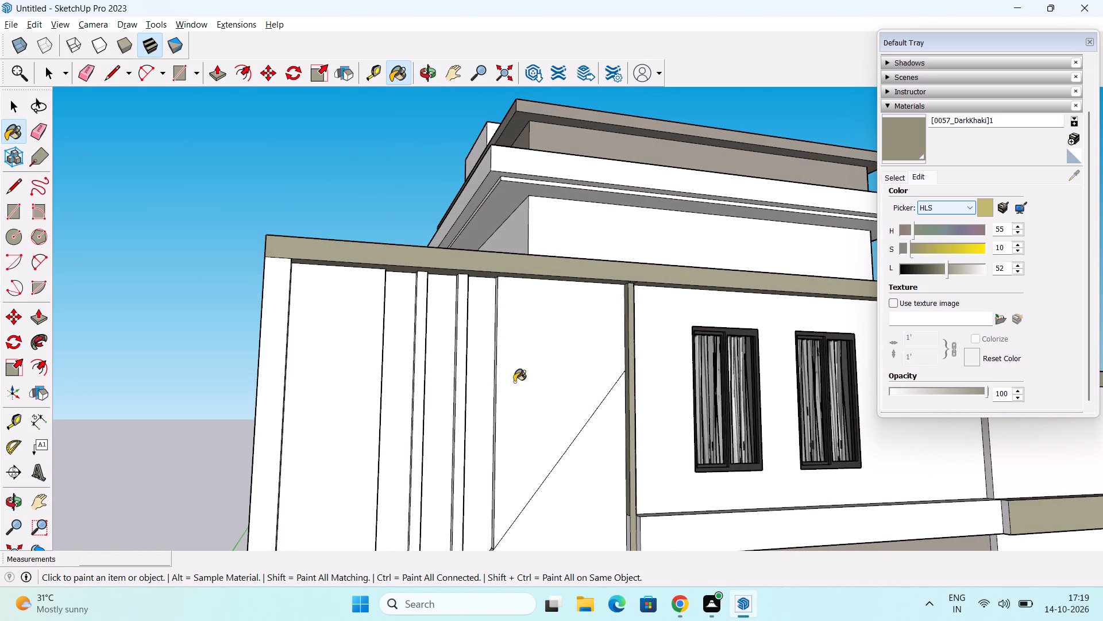
pyautogui.moveTo(514, 382); pyautogui.dragTo(614, 296, button='middle')
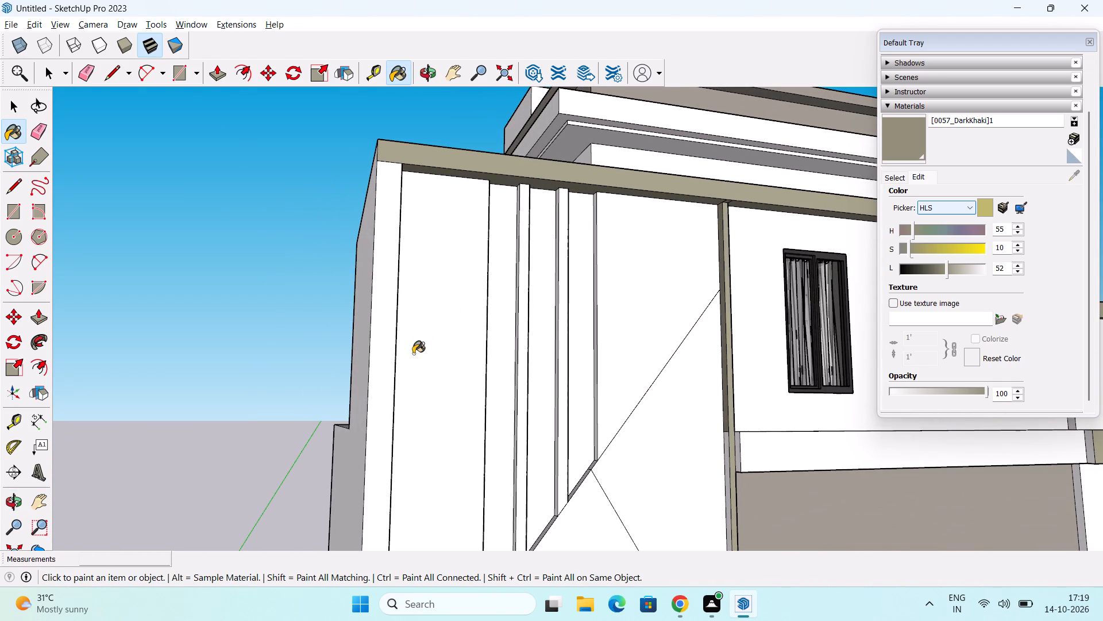
pyautogui.click(381, 365)
pyautogui.moveTo(426, 361); pyautogui.dragTo(322, 354, button='middle')
pyautogui.scroll(1, 366, 307)
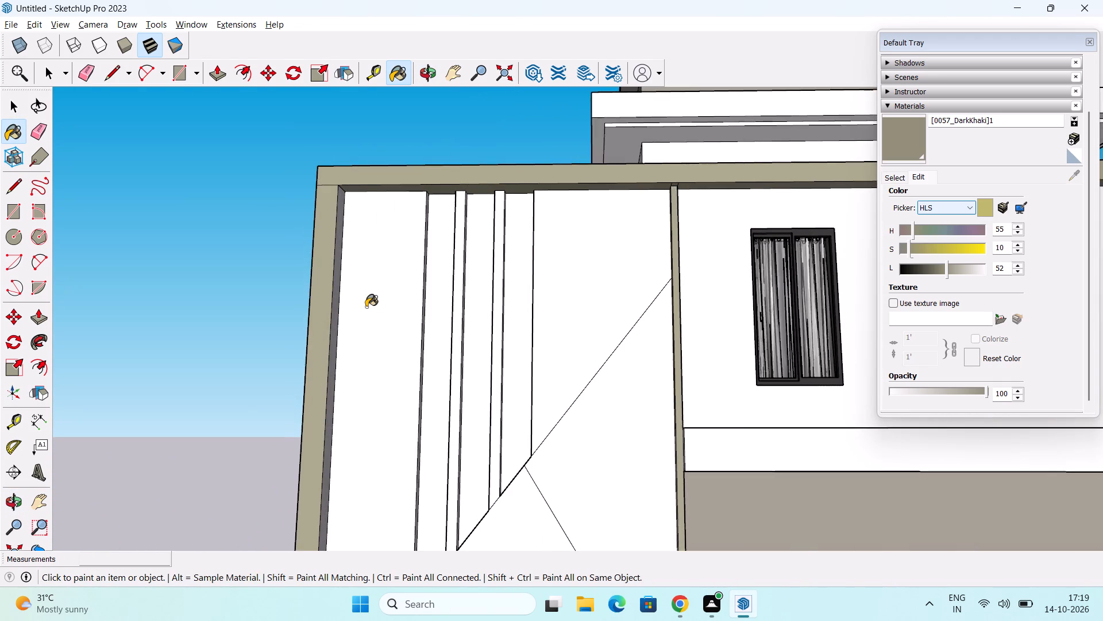
pyautogui.scroll(2, 366, 307)
pyautogui.click(325, 278)
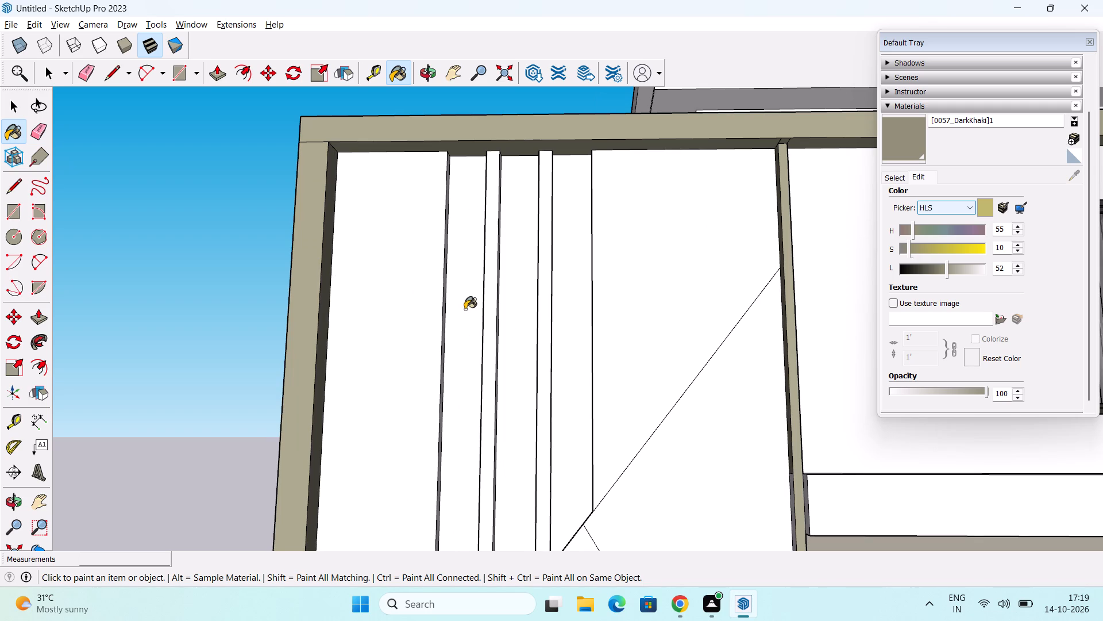
# Paint the recessed back faces of the three vertical grooves in the wall panel with the DarkKhaki material.
pyautogui.click(465, 309)
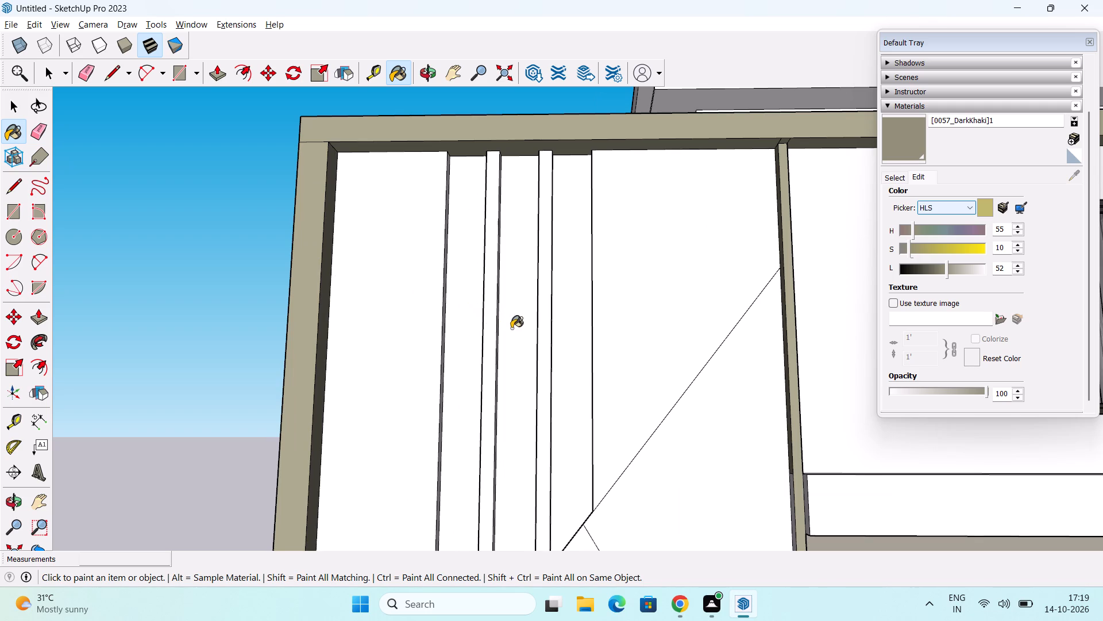
pyautogui.click(513, 328)
pyautogui.click(569, 334)
# Paint both side faces of the groove nearest the panel's outer border with the DarkKhaki material.
pyautogui.moveTo(488, 379); pyautogui.dragTo(394, 374, button='middle')
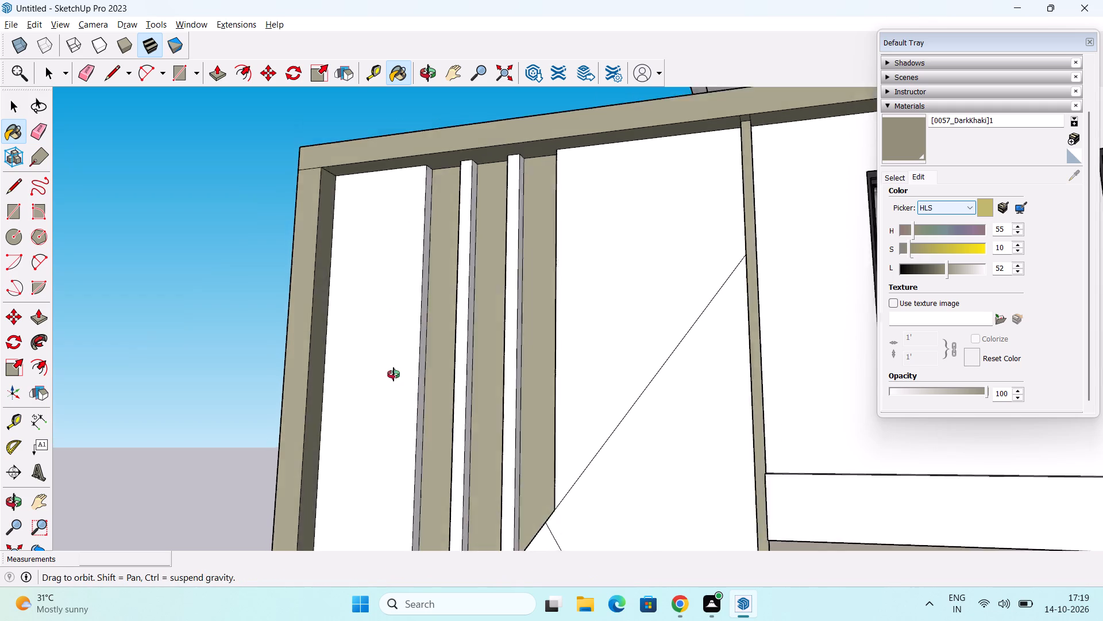
pyautogui.moveTo(394, 374); pyautogui.dragTo(359, 392, button='middle')
pyautogui.scroll(2, 431, 359)
pyautogui.click(415, 352)
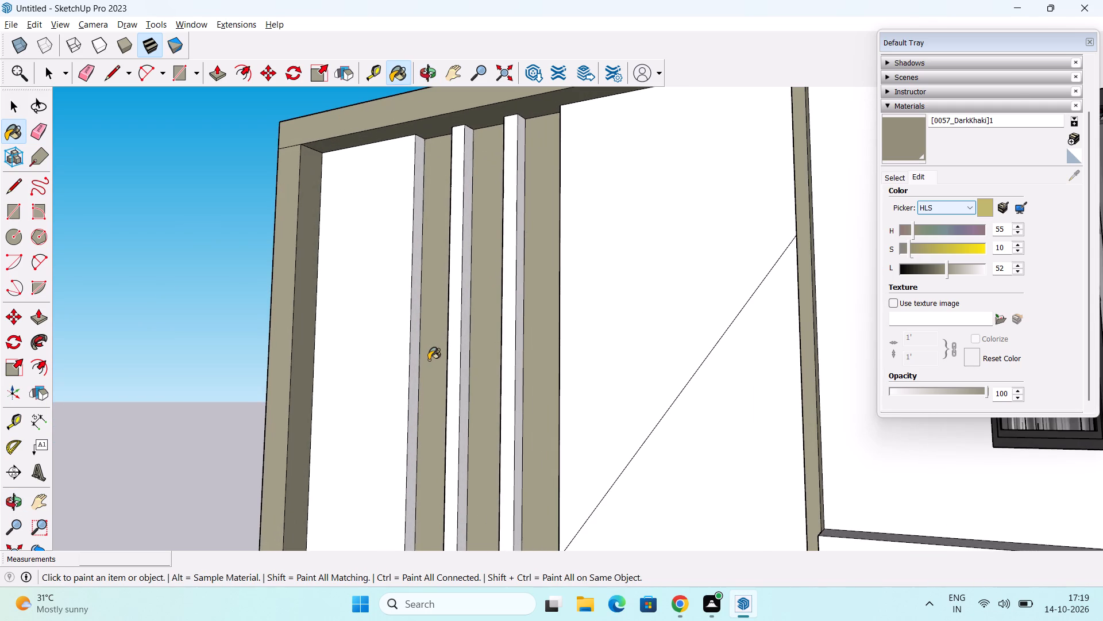
pyautogui.moveTo(429, 360); pyautogui.dragTo(743, 404, button='middle')
pyautogui.click(527, 374)
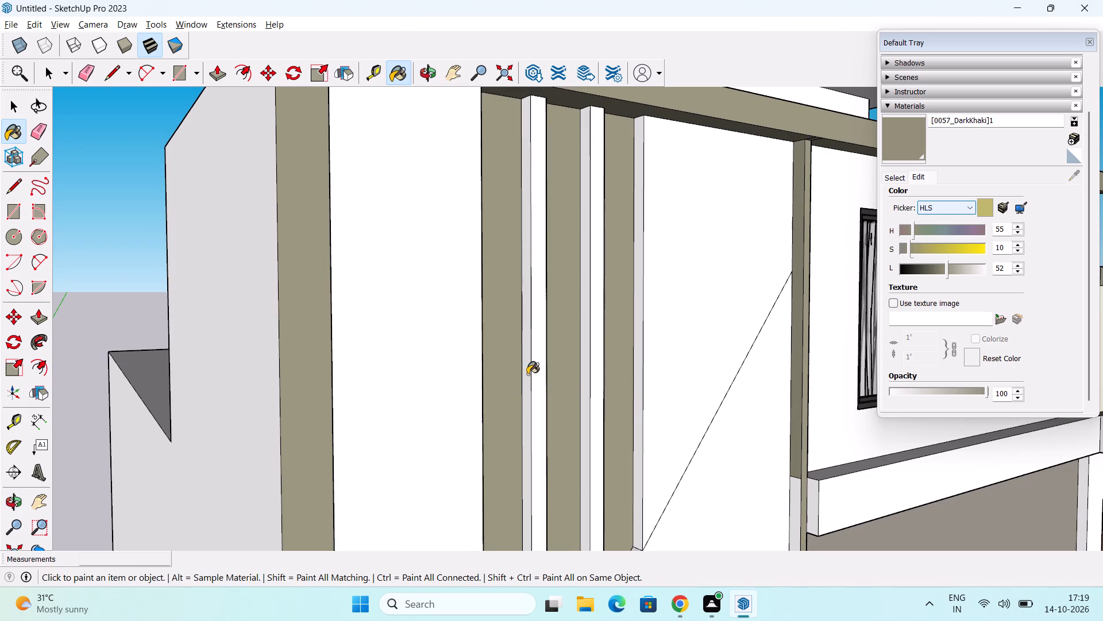
# Paint the outer-border-side faces of the middle groove and the groove nearest the windows with the DarkKhaki material.
pyautogui.moveTo(560, 393); pyautogui.dragTo(379, 419, button='middle')
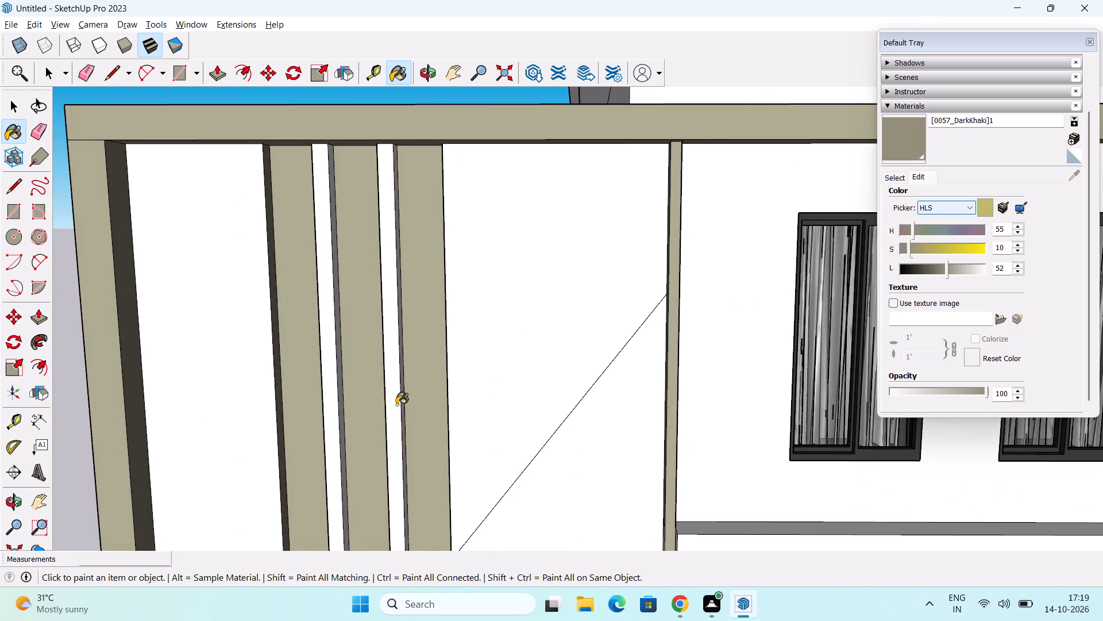
pyautogui.moveTo(396, 405); pyautogui.dragTo(472, 339, button='middle')
pyautogui.moveTo(469, 343); pyautogui.dragTo(368, 351, button='middle')
pyautogui.click(380, 335)
pyautogui.moveTo(421, 357); pyautogui.dragTo(599, 355, button='middle')
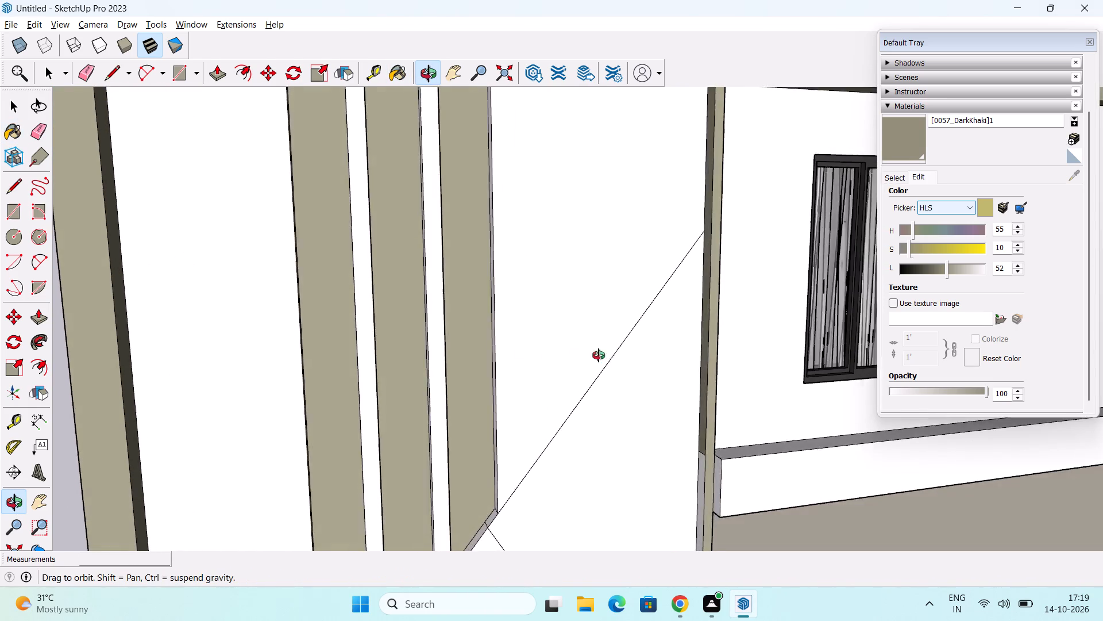
pyautogui.moveTo(599, 355); pyautogui.dragTo(385, 352, button='middle')
pyautogui.scroll(1, 418, 339)
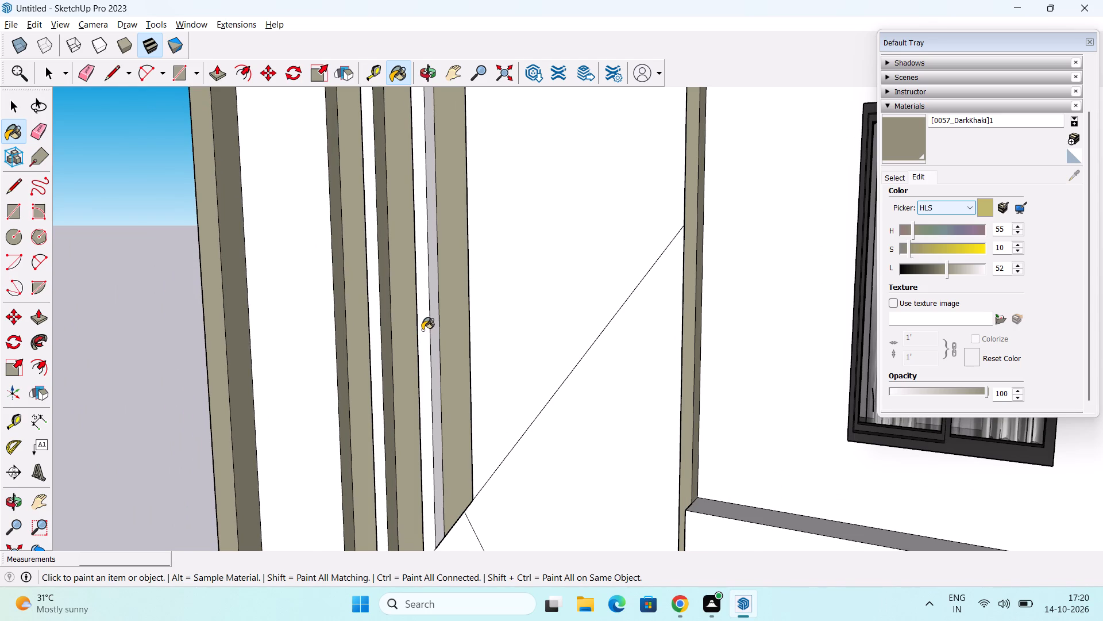
pyautogui.scroll(-5, 427, 327)
pyautogui.moveTo(425, 338); pyautogui.dragTo(511, 310, button='middle')
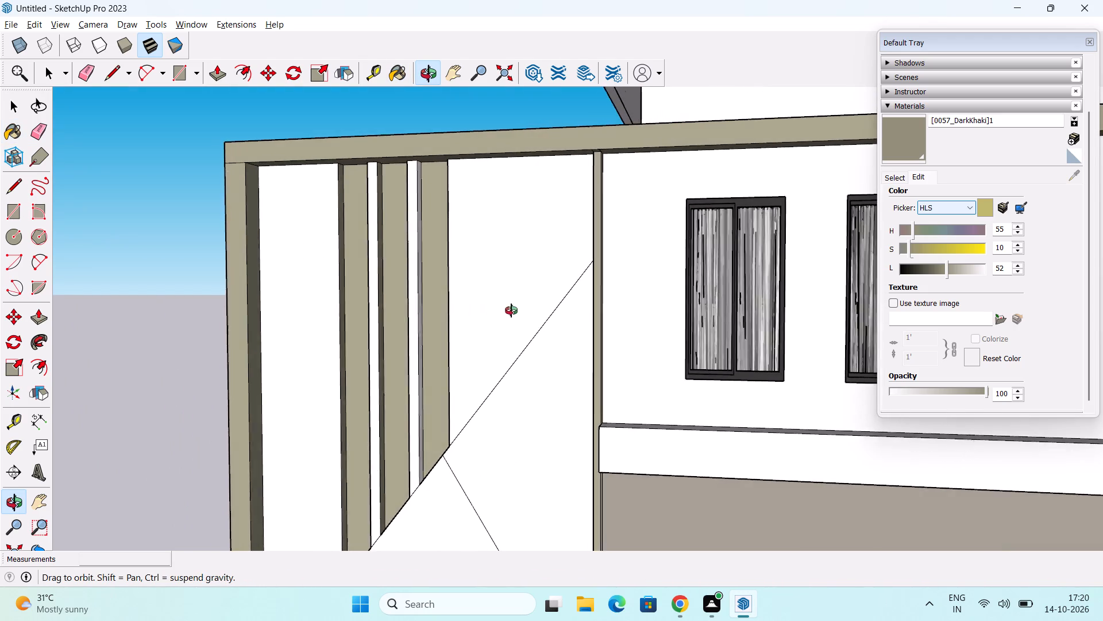
pyautogui.moveTo(511, 310); pyautogui.dragTo(398, 343, button='middle')
pyautogui.scroll(2, 428, 342)
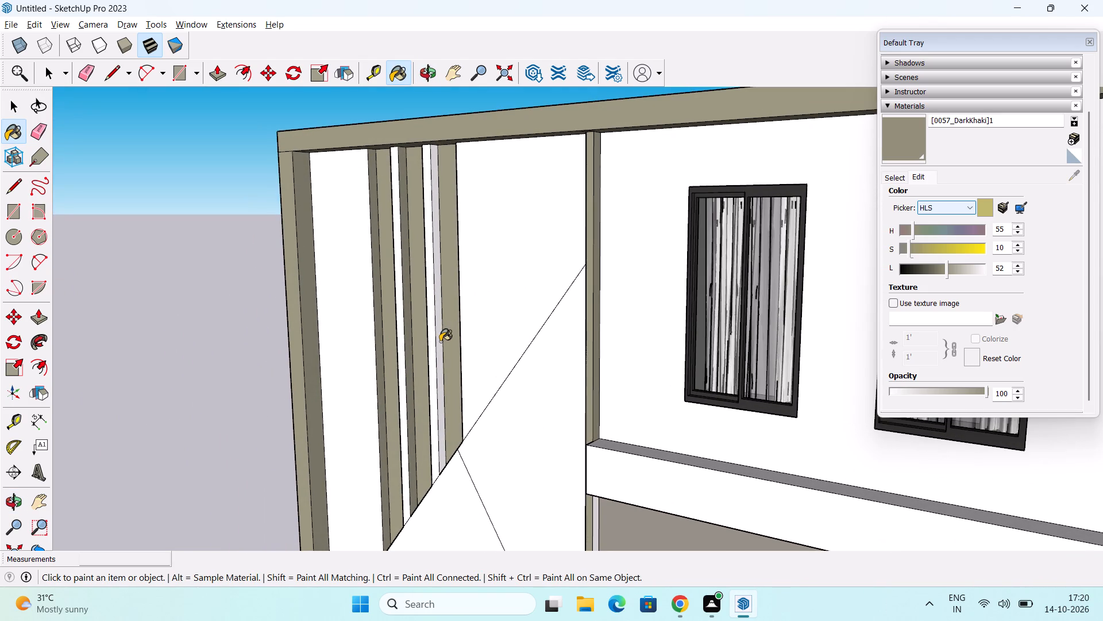
pyautogui.click(440, 342)
# Paint the remaining side face of the groove nearest the small windows with the DarkKhaki material.
pyautogui.scroll(-2, 454, 350)
pyautogui.moveTo(438, 360); pyautogui.dragTo(734, 367, button='middle')
pyautogui.moveTo(521, 394); pyautogui.dragTo(565, 393, button='middle')
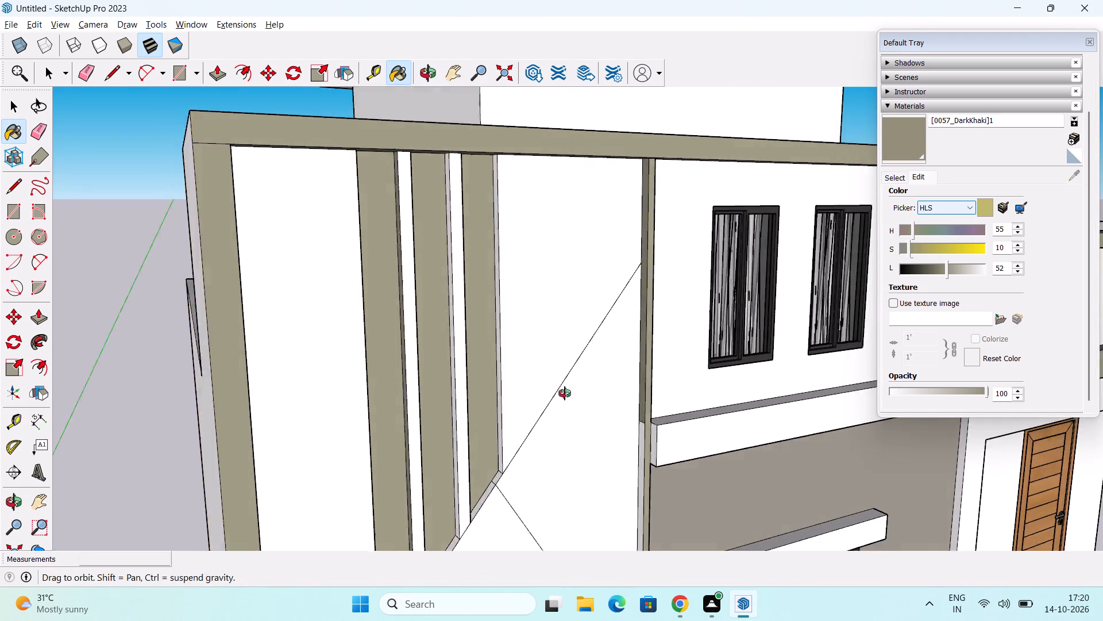
pyautogui.moveTo(565, 393); pyautogui.dragTo(569, 392, button='middle')
pyautogui.scroll(2, 526, 386)
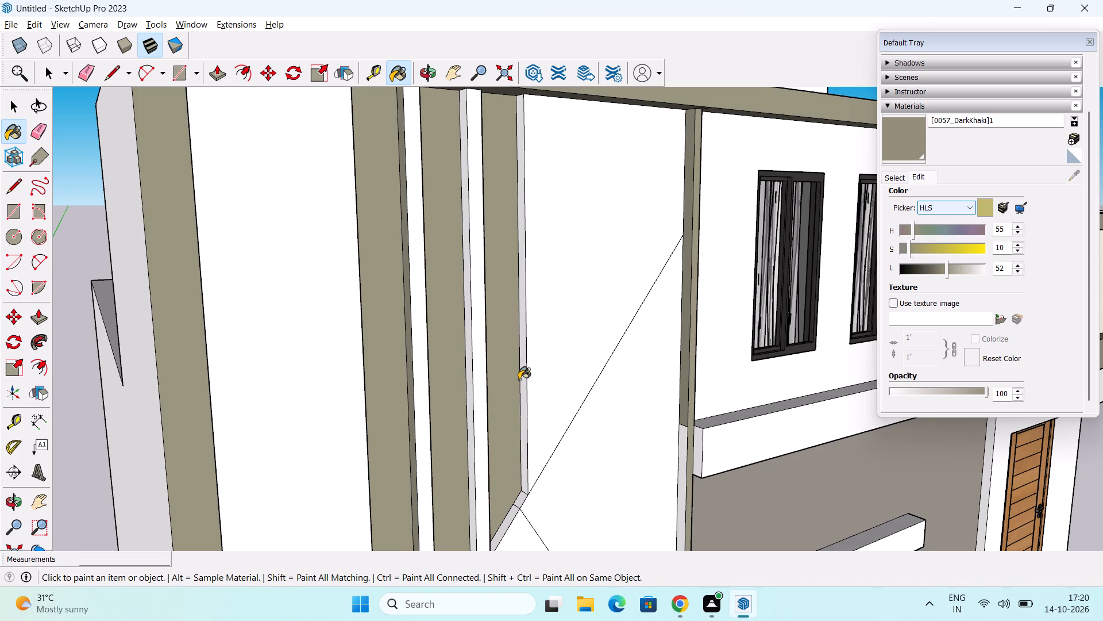
pyautogui.click(523, 378)
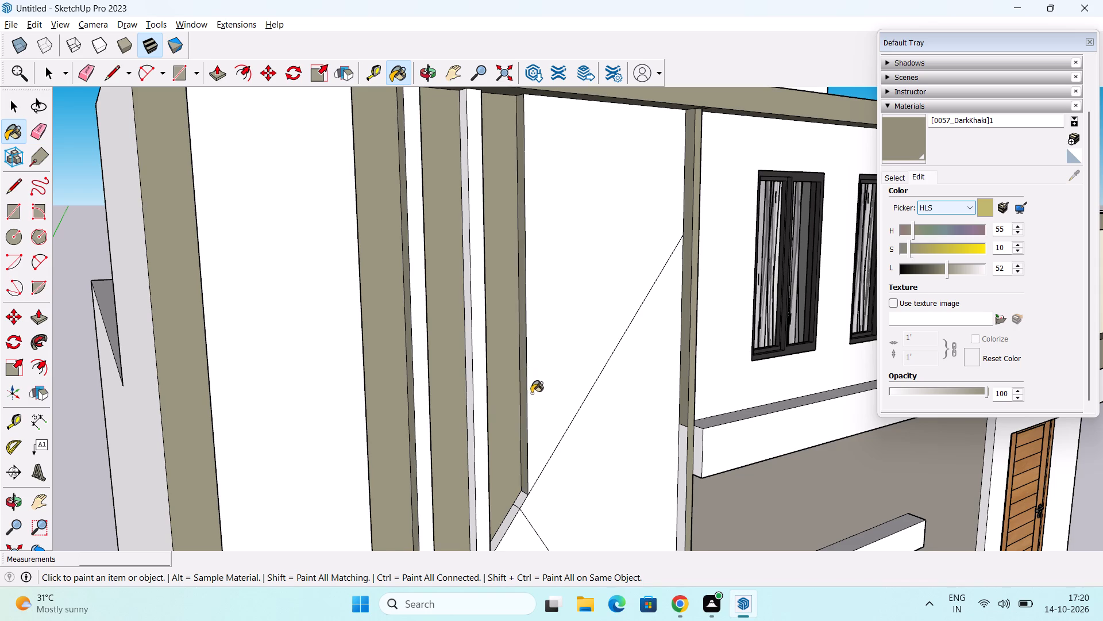
# Paint the sloped bottom faces of all three vertical grooves with the DarkKhaki material.
pyautogui.scroll(-1, 532, 402)
pyautogui.keyDown('shift'); pyautogui.moveTo(515, 453); pyautogui.dragTo(518, 310, button='middle'); pyautogui.keyUp('shift')
pyautogui.scroll(-3, 500, 397)
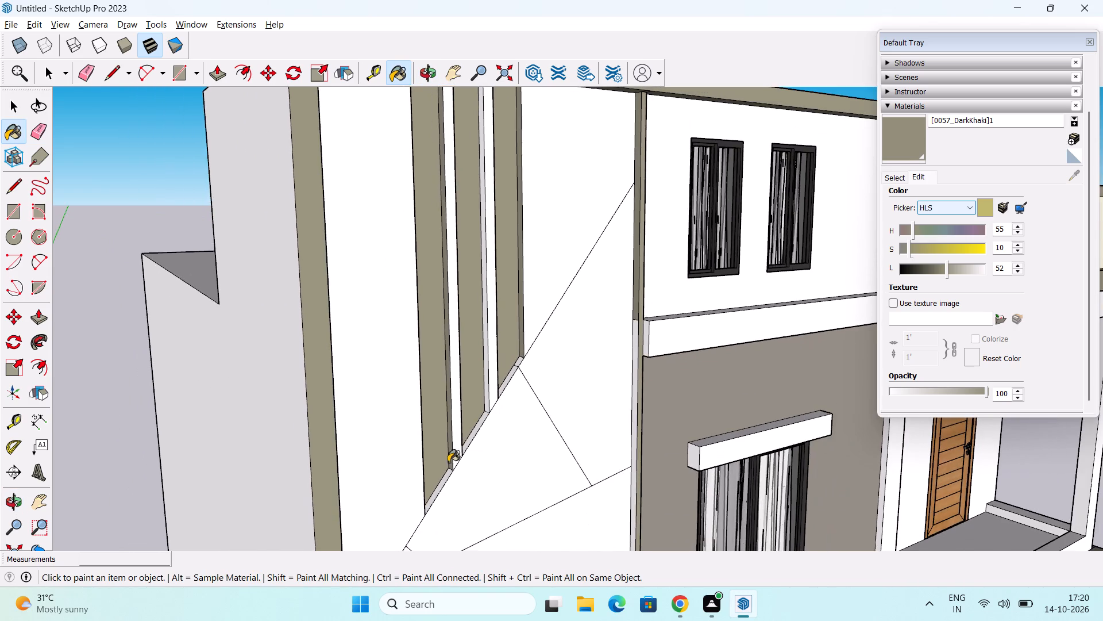
pyautogui.scroll(2, 444, 467)
pyautogui.click(445, 484)
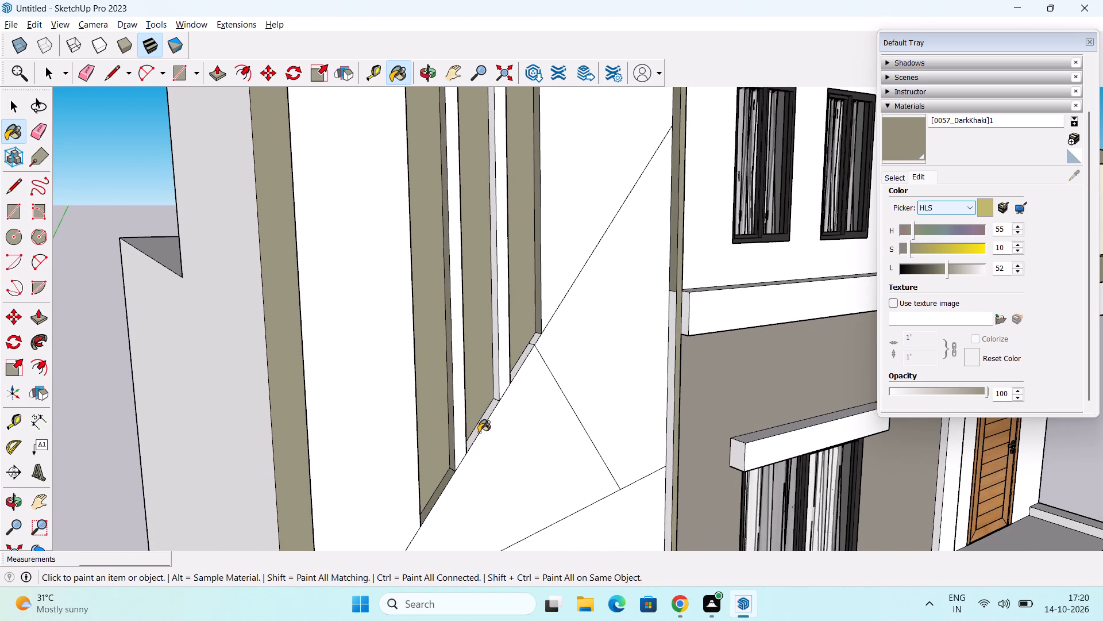
pyautogui.click(480, 426)
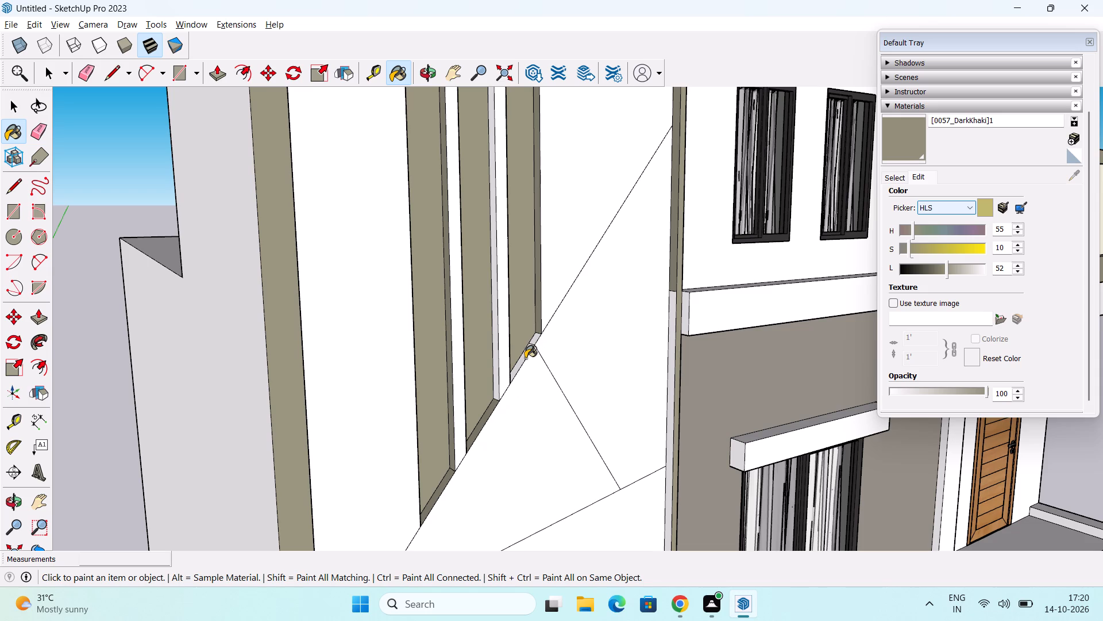
pyautogui.click(522, 359)
pyautogui.click(535, 339)
# Paint the top surface of the roof slab above the two small windows and grooved panel with the DarkKhaki material.
pyautogui.scroll(-9, 517, 363)
pyautogui.moveTo(526, 389); pyautogui.dragTo(330, 151, button='middle')
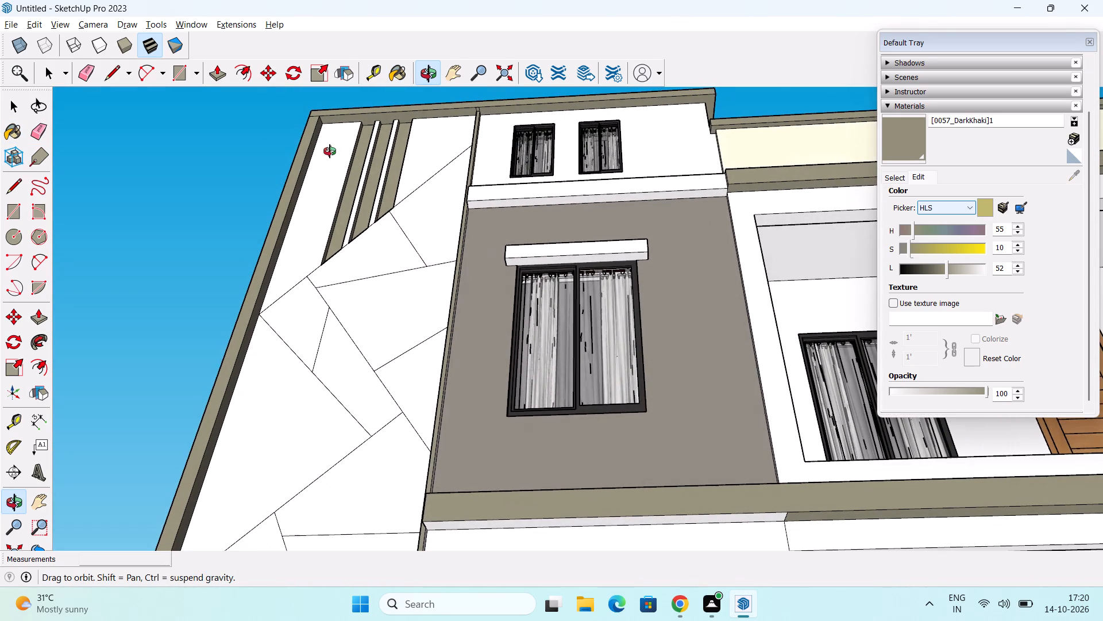
pyautogui.moveTo(330, 151); pyautogui.dragTo(361, 400, button='middle')
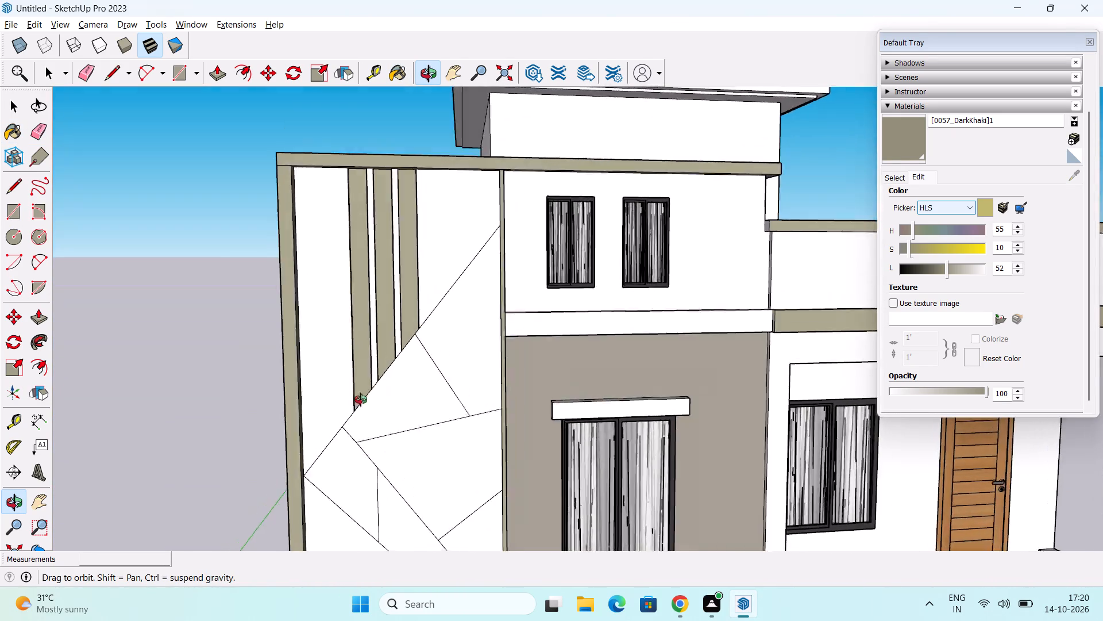
pyautogui.moveTo(361, 400); pyautogui.dragTo(338, 421, button='middle')
pyautogui.scroll(-3, 473, 394)
pyautogui.moveTo(491, 375); pyautogui.dragTo(404, 422, button='middle')
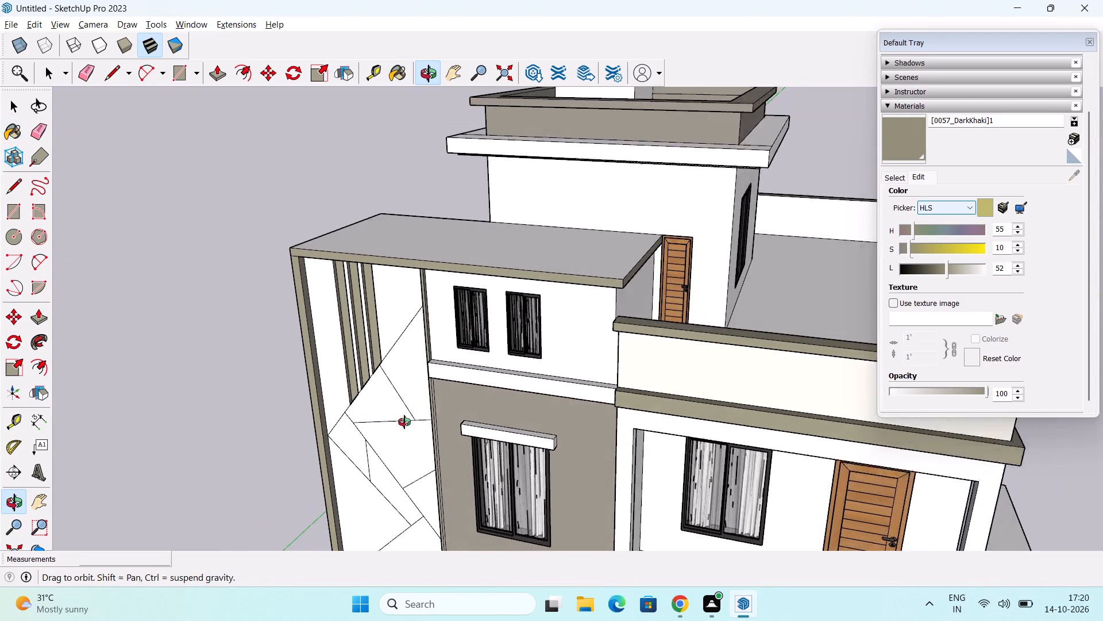
pyautogui.moveTo(404, 422); pyautogui.dragTo(400, 442, button='middle')
pyautogui.click(533, 278)
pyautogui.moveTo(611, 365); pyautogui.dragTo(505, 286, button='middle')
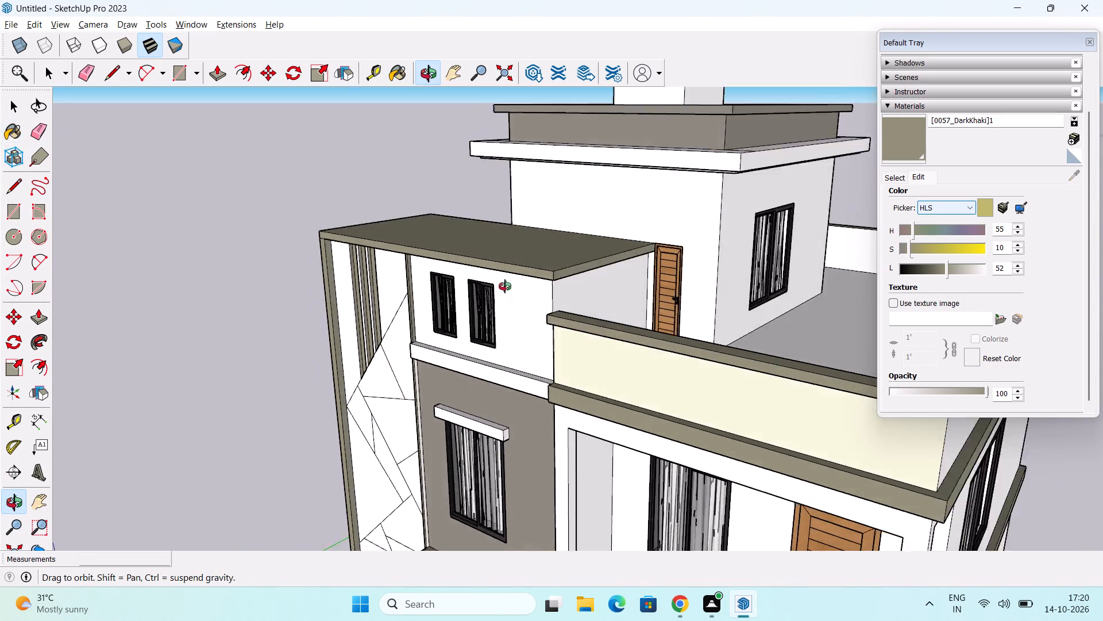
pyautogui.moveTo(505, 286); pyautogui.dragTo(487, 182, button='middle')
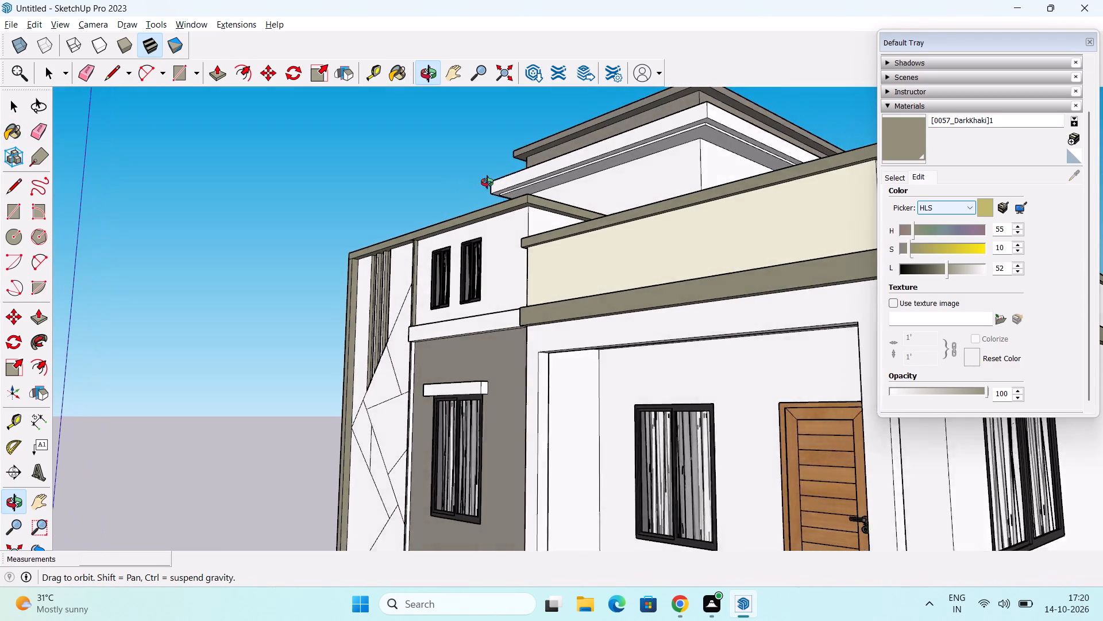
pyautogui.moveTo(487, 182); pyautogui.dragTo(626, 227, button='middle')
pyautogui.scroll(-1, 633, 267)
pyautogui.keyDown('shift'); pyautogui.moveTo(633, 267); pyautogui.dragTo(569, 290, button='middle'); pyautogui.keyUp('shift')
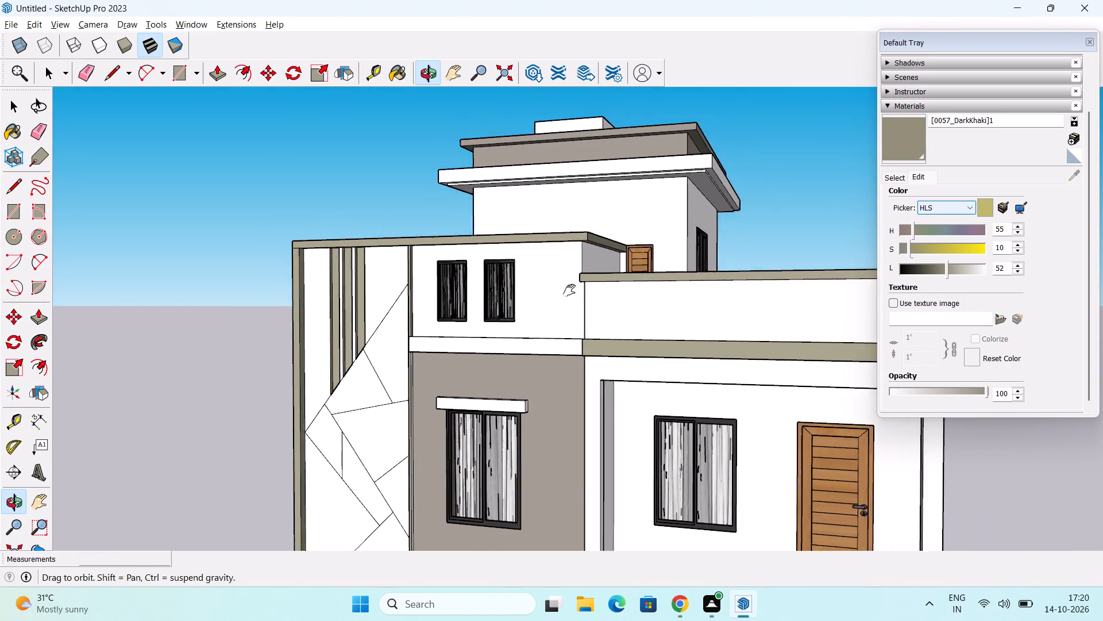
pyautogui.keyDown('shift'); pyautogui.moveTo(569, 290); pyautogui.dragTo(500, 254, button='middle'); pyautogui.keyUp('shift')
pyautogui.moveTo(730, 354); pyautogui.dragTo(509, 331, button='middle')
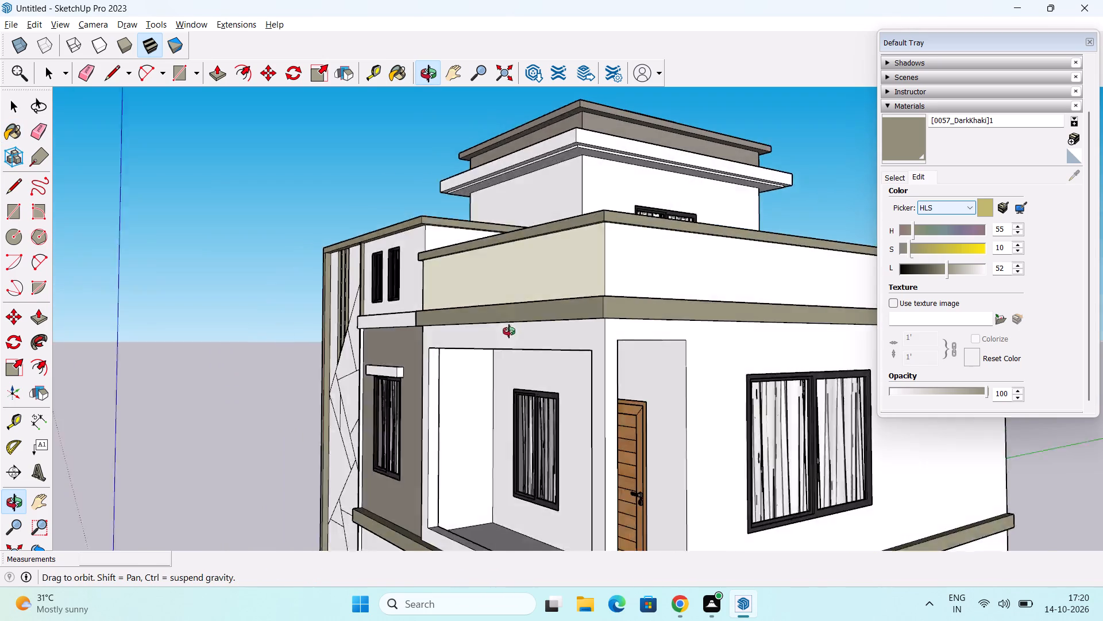
# Paint the underside of the first-floor band below the grey window wall with the DarkKhaki material.
pyautogui.moveTo(509, 331); pyautogui.dragTo(559, 331, button='middle')
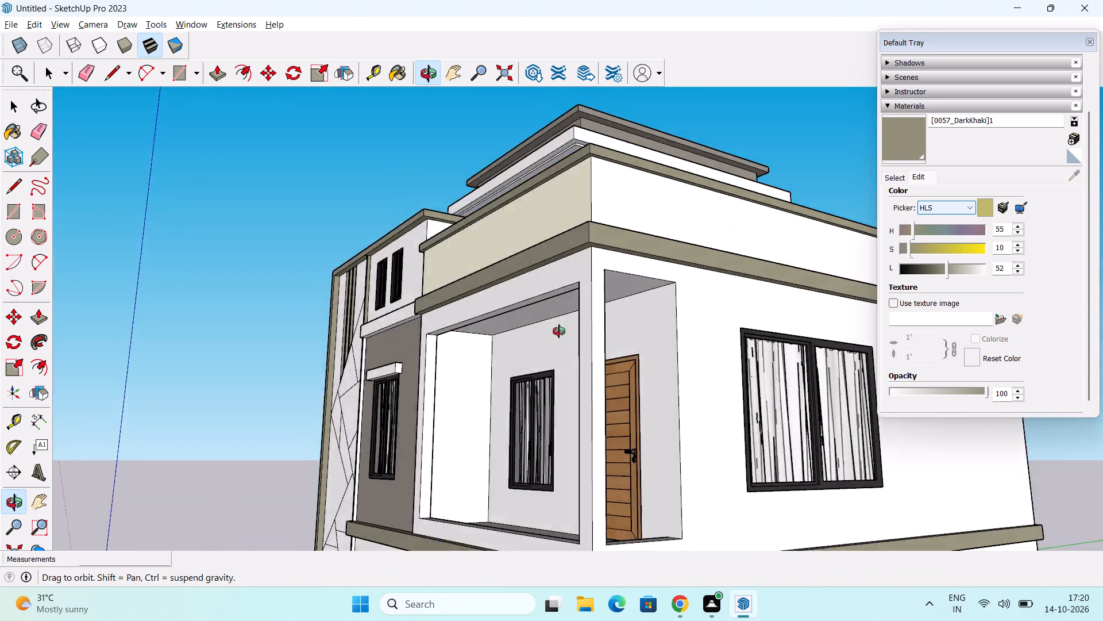
pyautogui.moveTo(559, 331); pyautogui.dragTo(649, 300, button='middle')
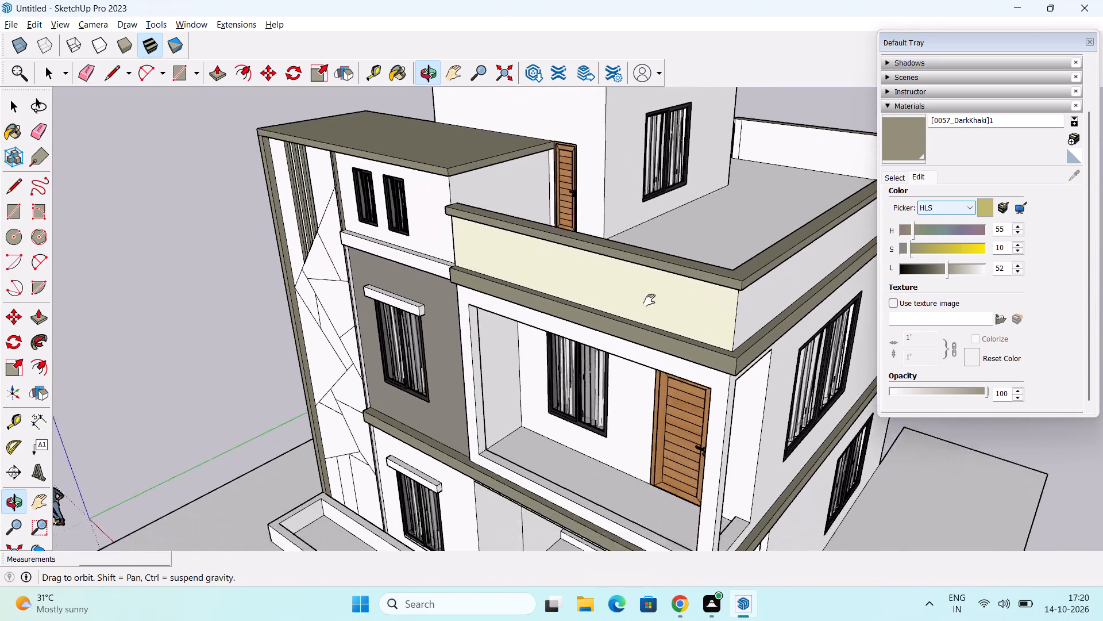
pyautogui.moveTo(649, 300); pyautogui.dragTo(655, 263, button='middle')
pyautogui.moveTo(568, 459); pyautogui.dragTo(611, 329, button='middle')
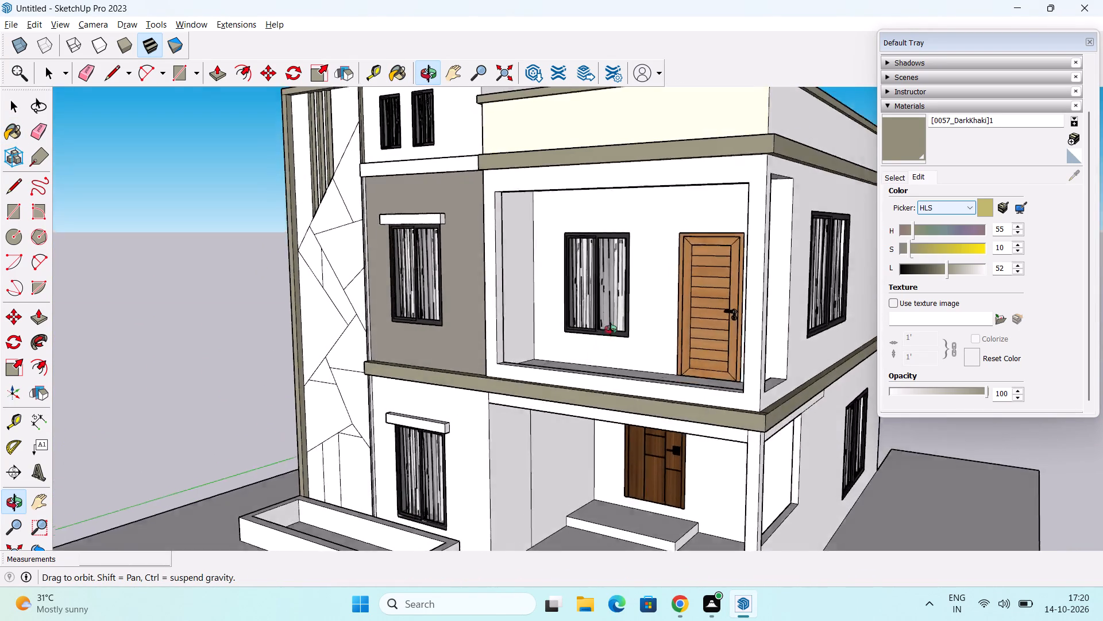
pyautogui.moveTo(611, 329); pyautogui.dragTo(706, 154, button='middle')
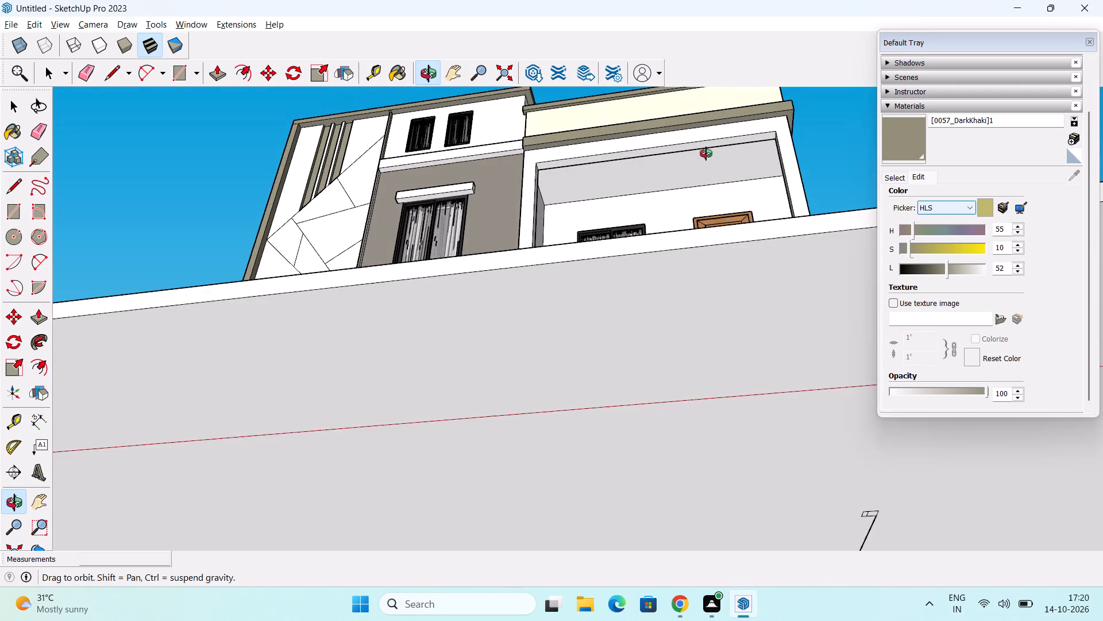
pyautogui.moveTo(706, 154); pyautogui.dragTo(688, 222, button='middle')
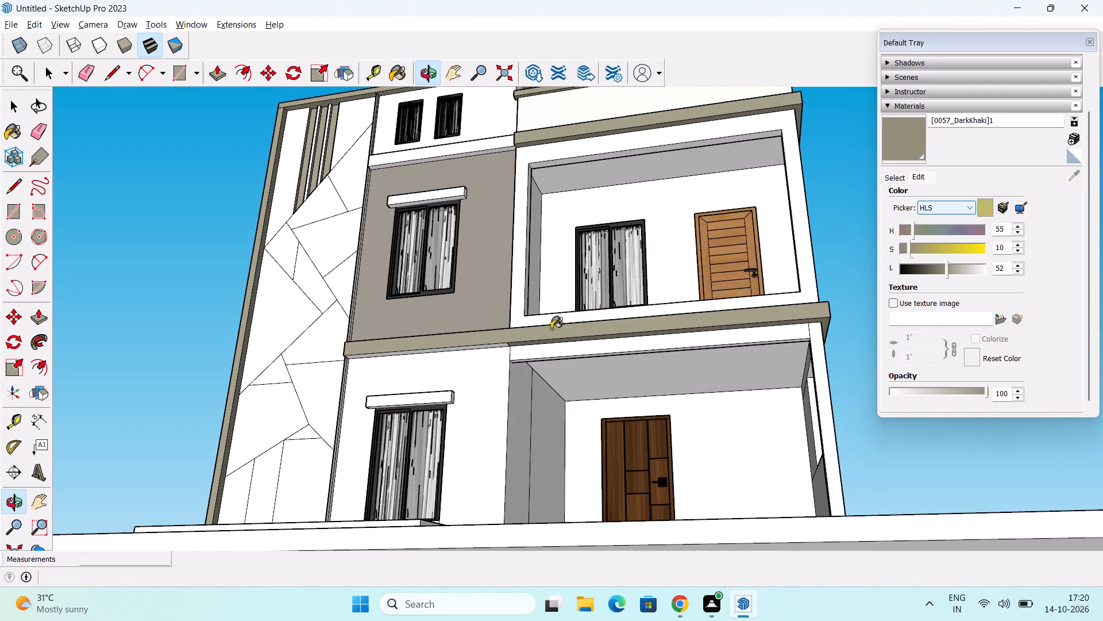
pyautogui.scroll(10, 475, 365)
pyautogui.scroll(2, 515, 333)
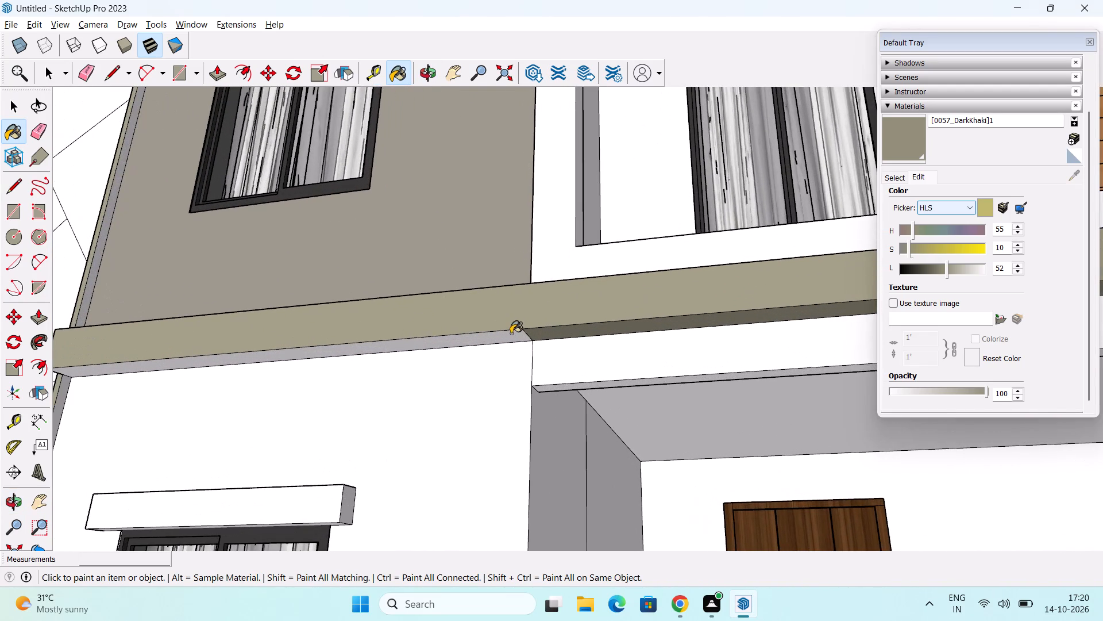
pyautogui.click(511, 333)
pyautogui.scroll(-3, 536, 312)
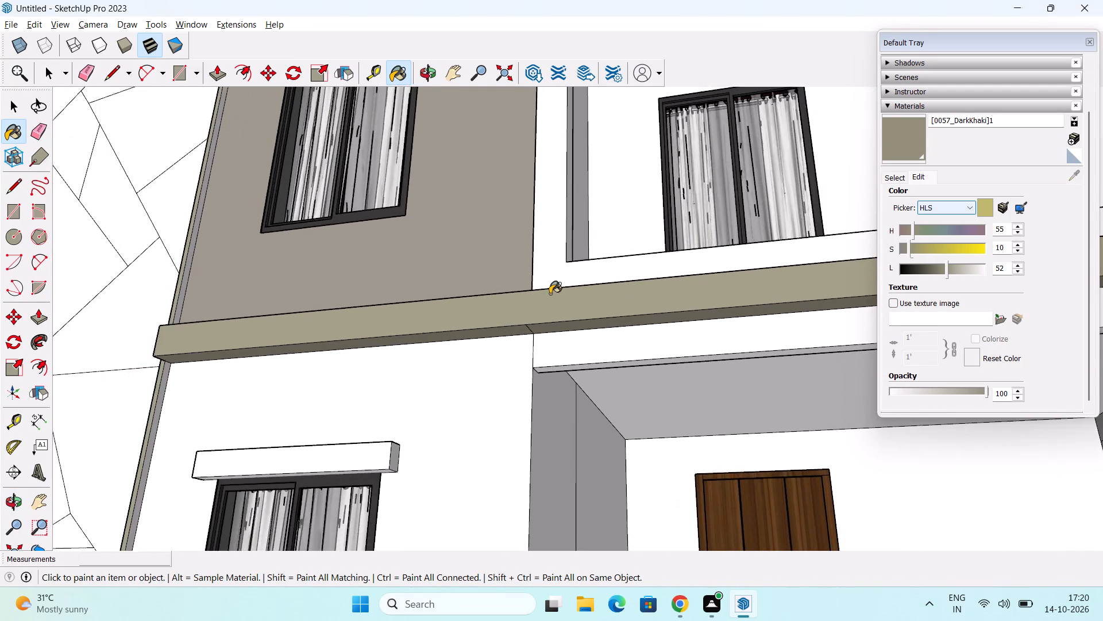
# Examine the coloured front elevation from several angles, checking the bands, grooves and polygon-patterned panel.
pyautogui.scroll(-10, 550, 294)
pyautogui.moveTo(558, 312); pyautogui.dragTo(501, 373, button='middle')
pyautogui.scroll(-6, 535, 304)
pyautogui.moveTo(548, 293); pyautogui.dragTo(526, 405, button='middle')
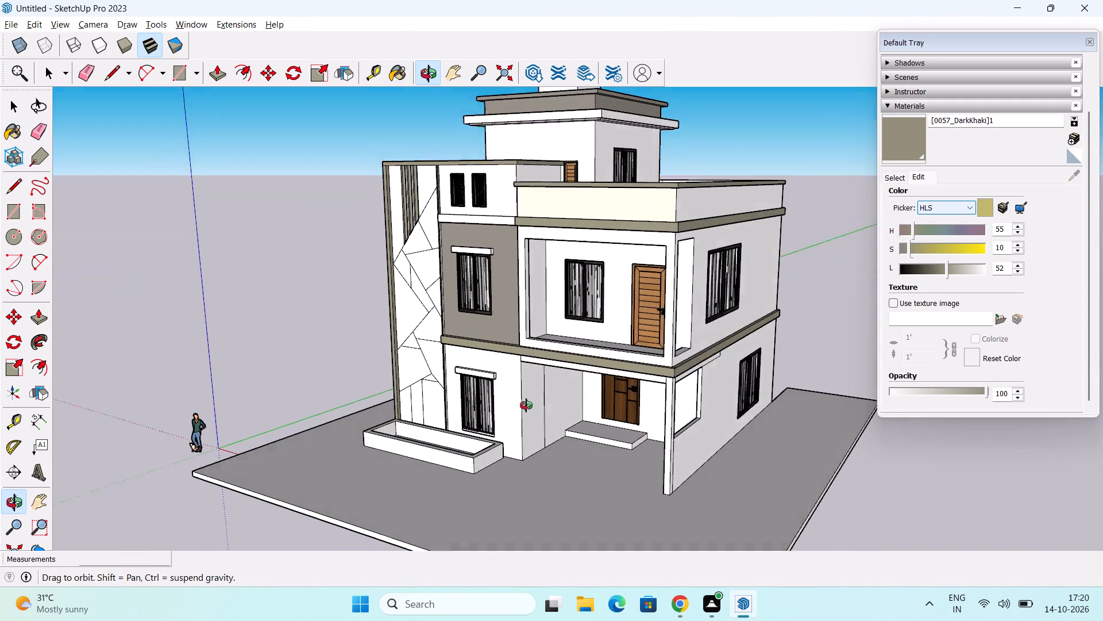
pyautogui.moveTo(526, 405); pyautogui.dragTo(526, 406, button='middle')
pyautogui.scroll(-1, 526, 406)
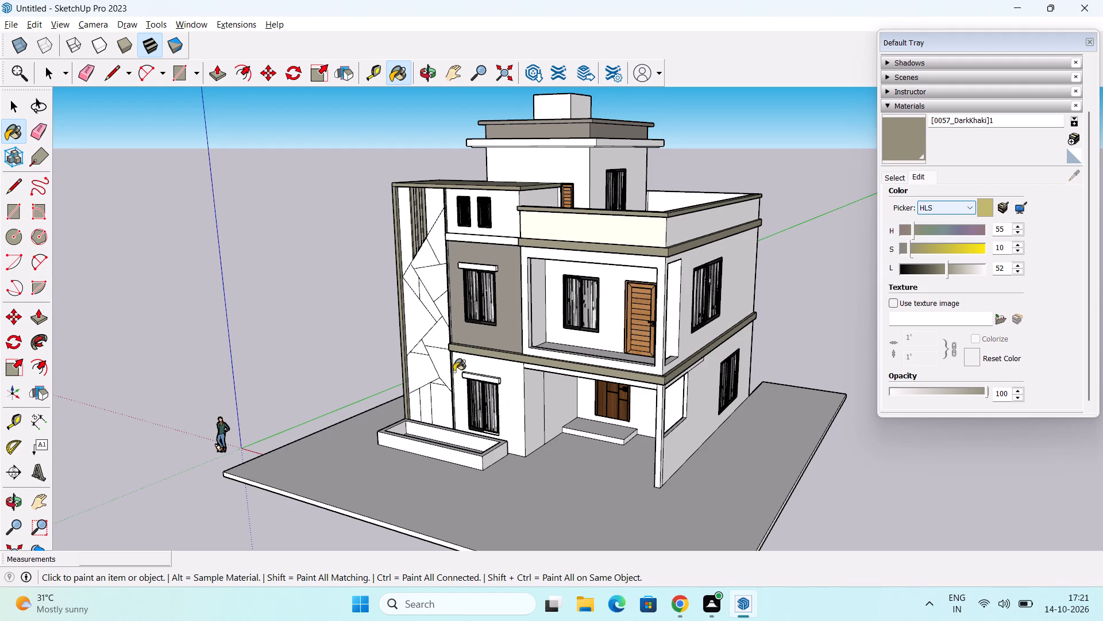
pyautogui.moveTo(452, 367); pyautogui.dragTo(527, 344, button='middle')
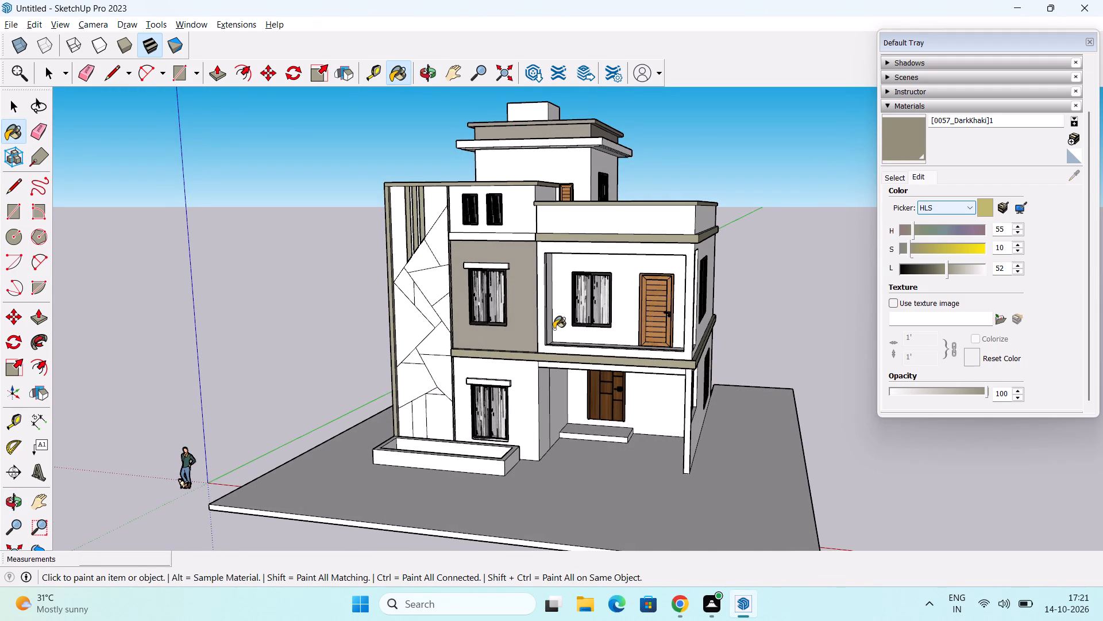
pyautogui.moveTo(554, 329); pyautogui.dragTo(550, 328, button='middle')
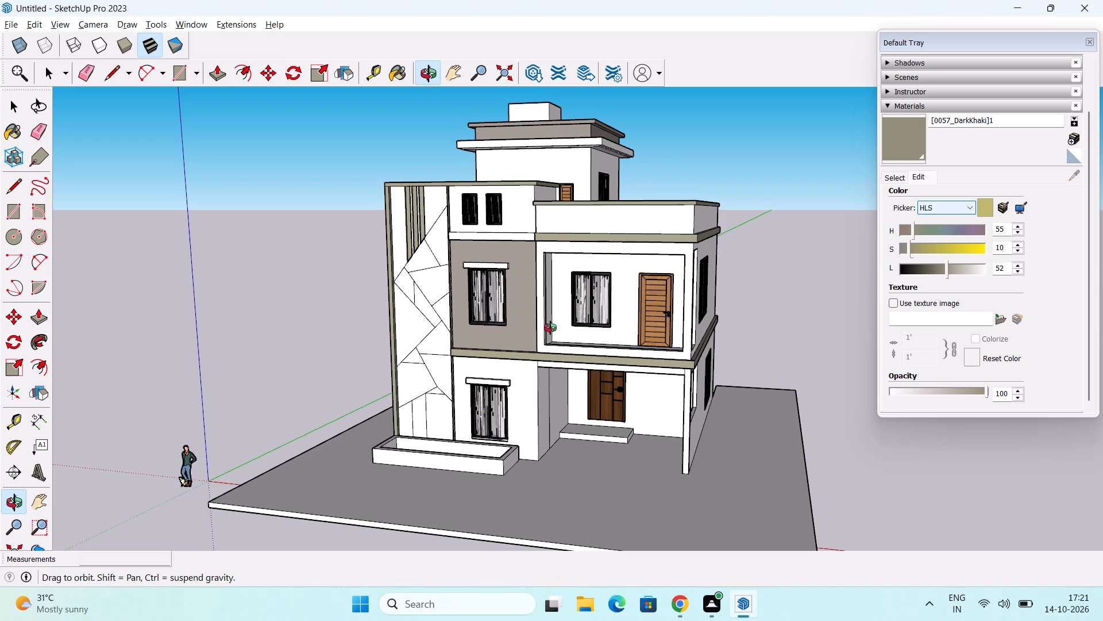
pyautogui.moveTo(550, 328); pyautogui.dragTo(530, 326, button='middle')
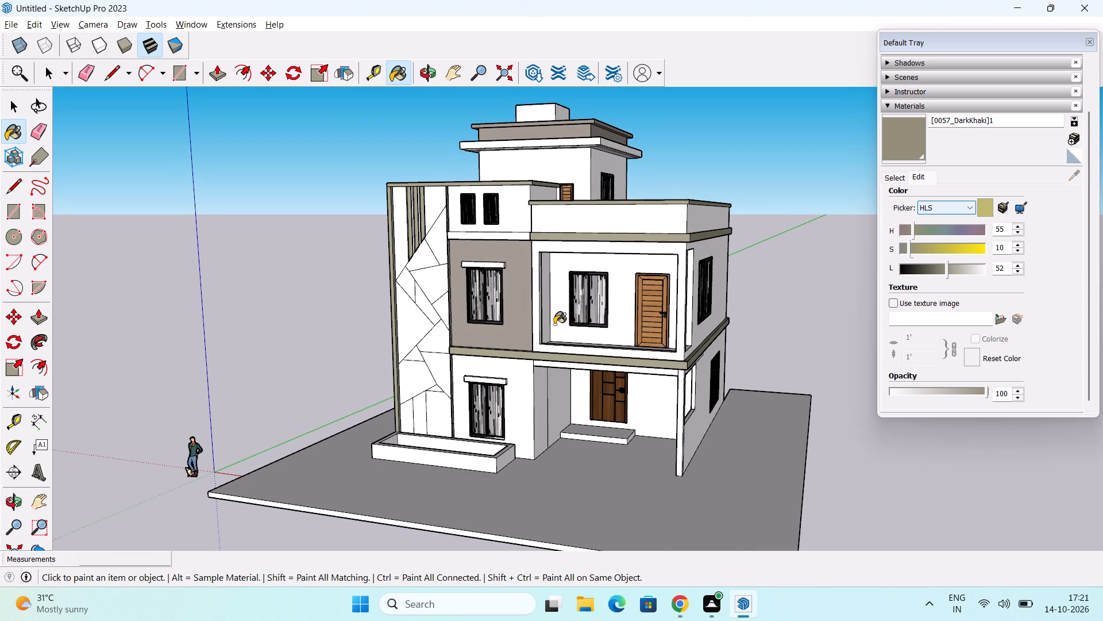
pyautogui.moveTo(515, 381); pyautogui.dragTo(519, 381, button='middle')
pyautogui.moveTo(519, 381); pyautogui.dragTo(533, 378, button='middle')
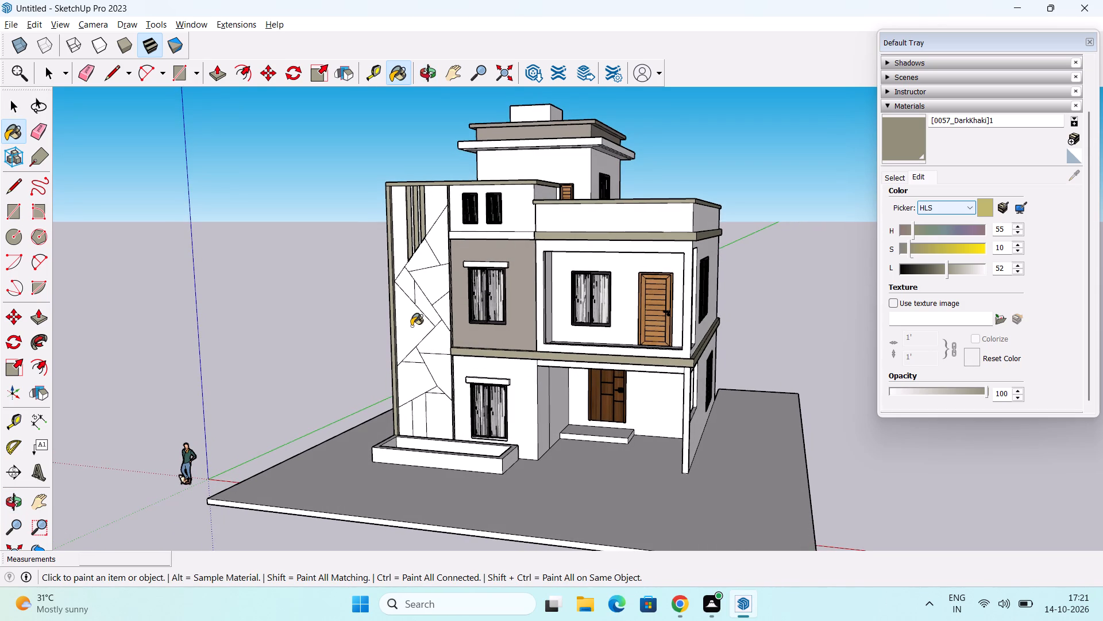
# Paint three facets of the polygon-patterned panel DarkKhaki: the kite shape below the grooves and the two lower triangles.
pyautogui.scroll(2, 413, 325)
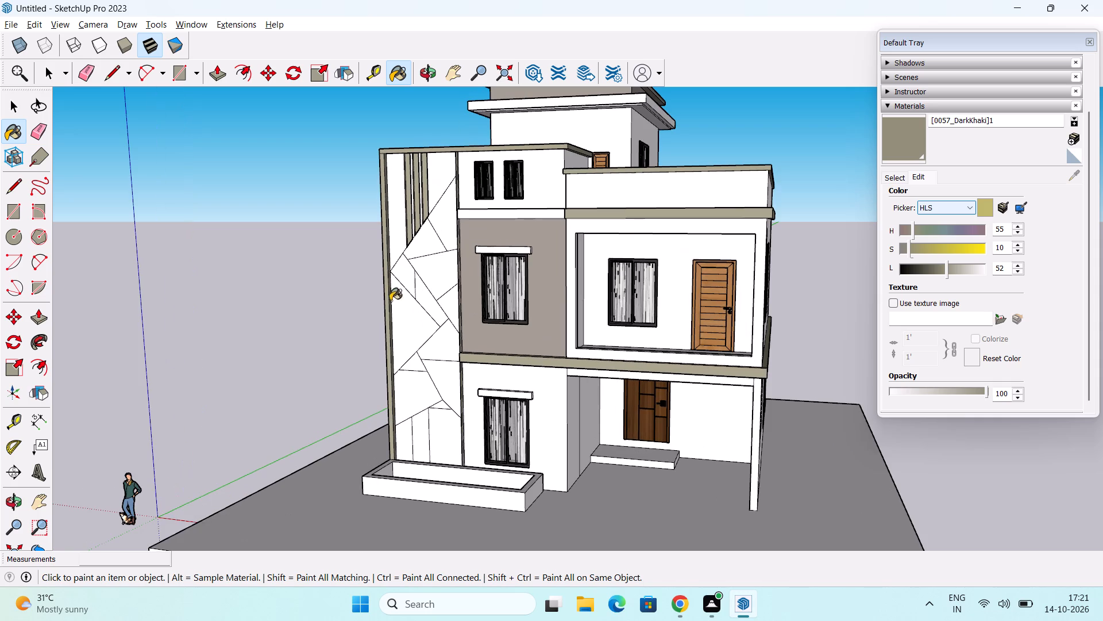
pyautogui.click(405, 273)
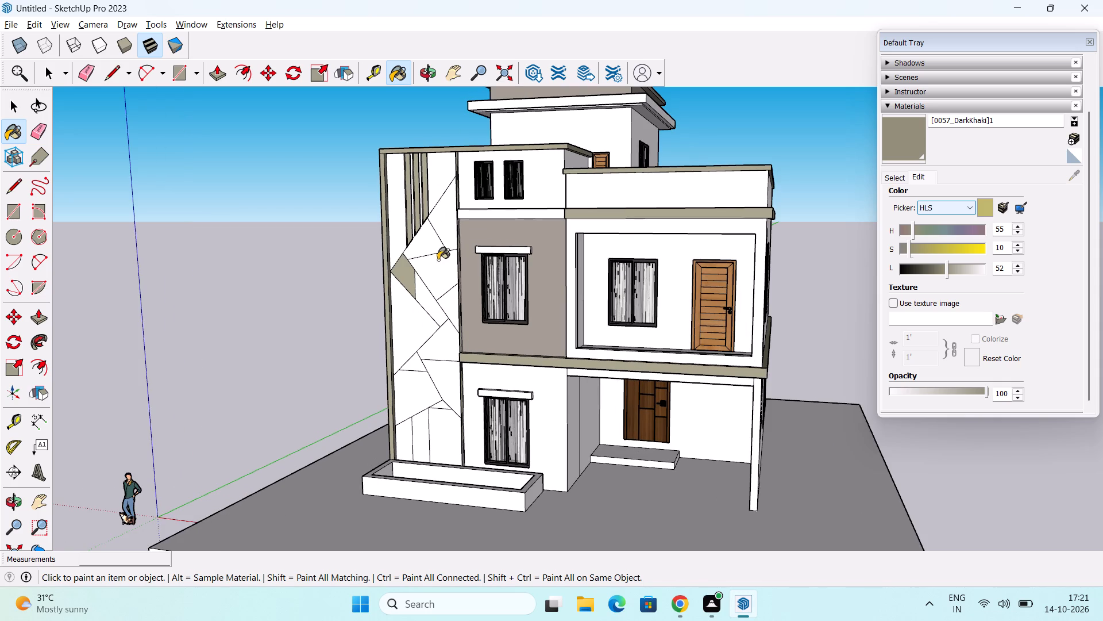
pyautogui.click(414, 362)
pyautogui.click(442, 405)
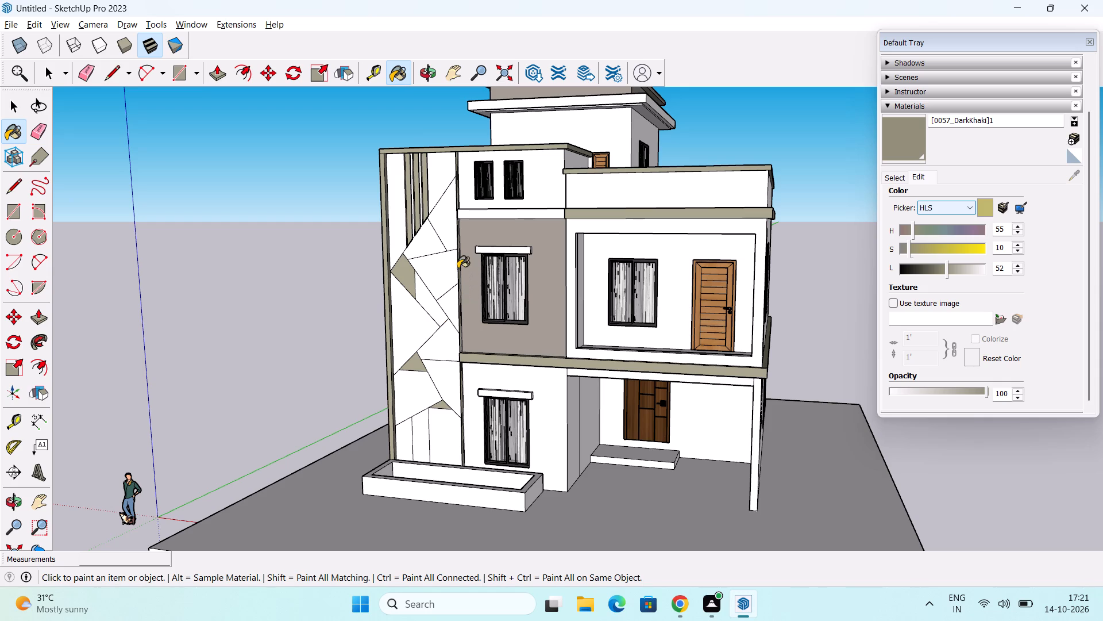
# Draw a line about 3' 5 3/4" long across the panel facet just below the grooves, closing off a triangle.
pyautogui.press('space')
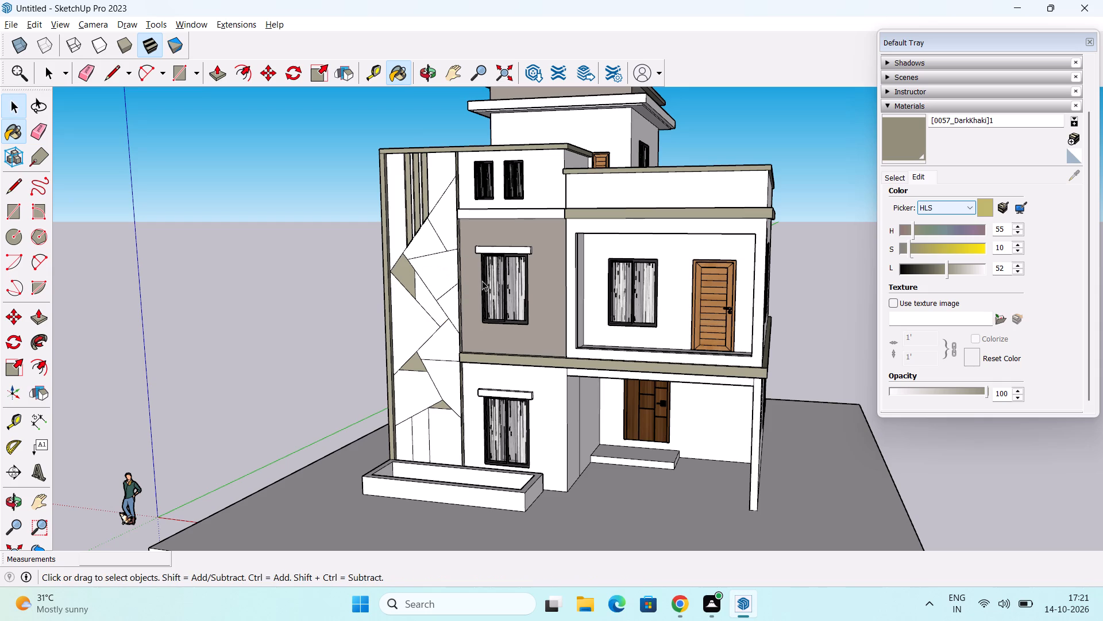
pyautogui.press('l')
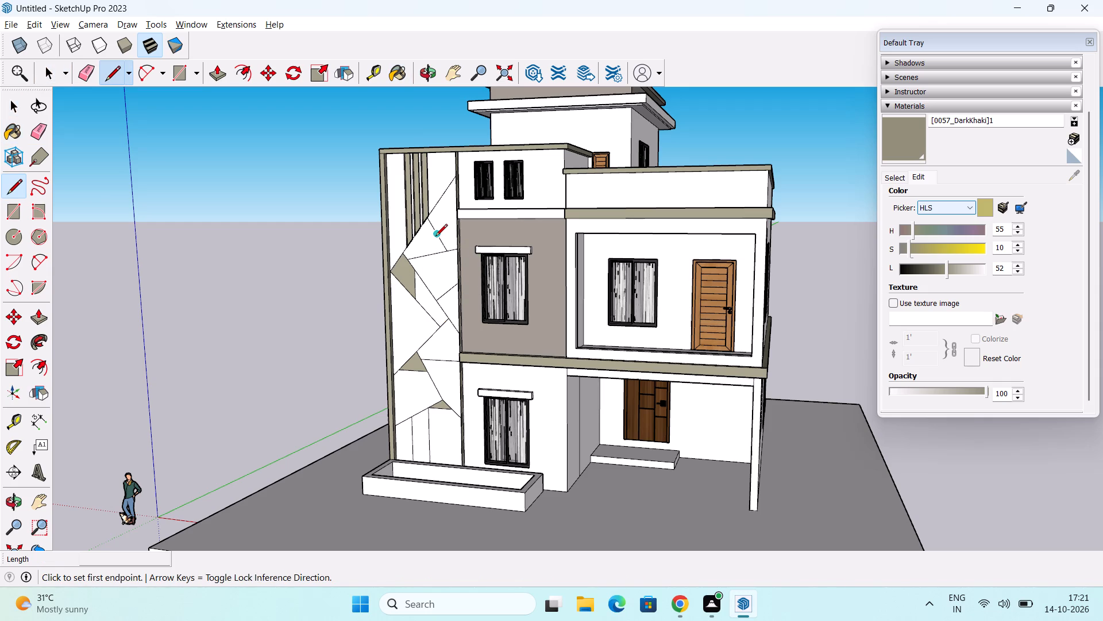
pyautogui.click(435, 237)
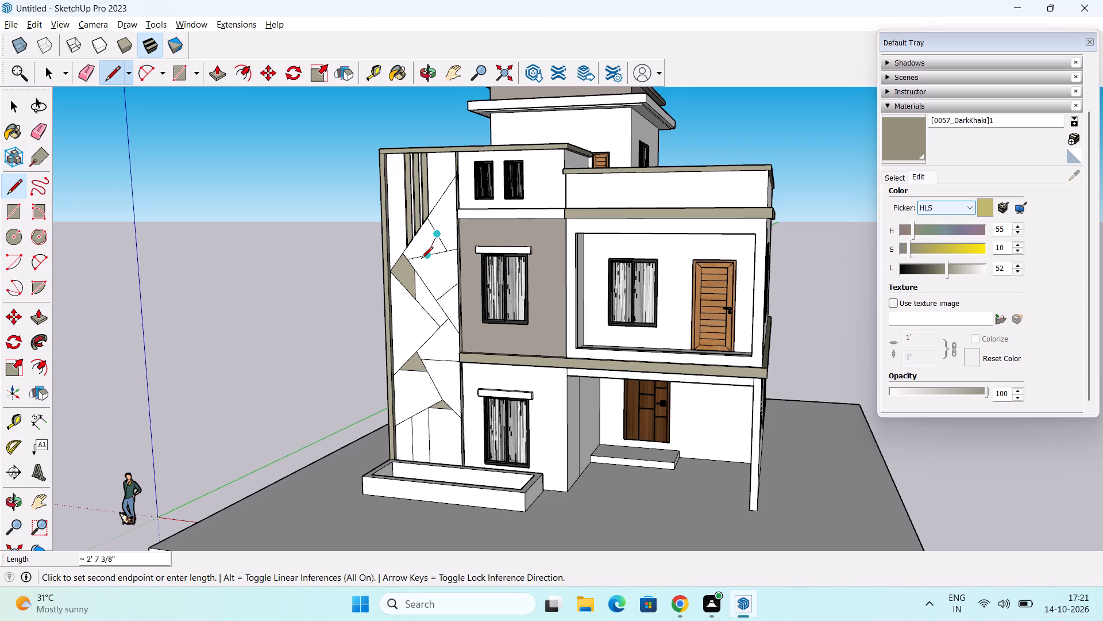
pyautogui.click(418, 259)
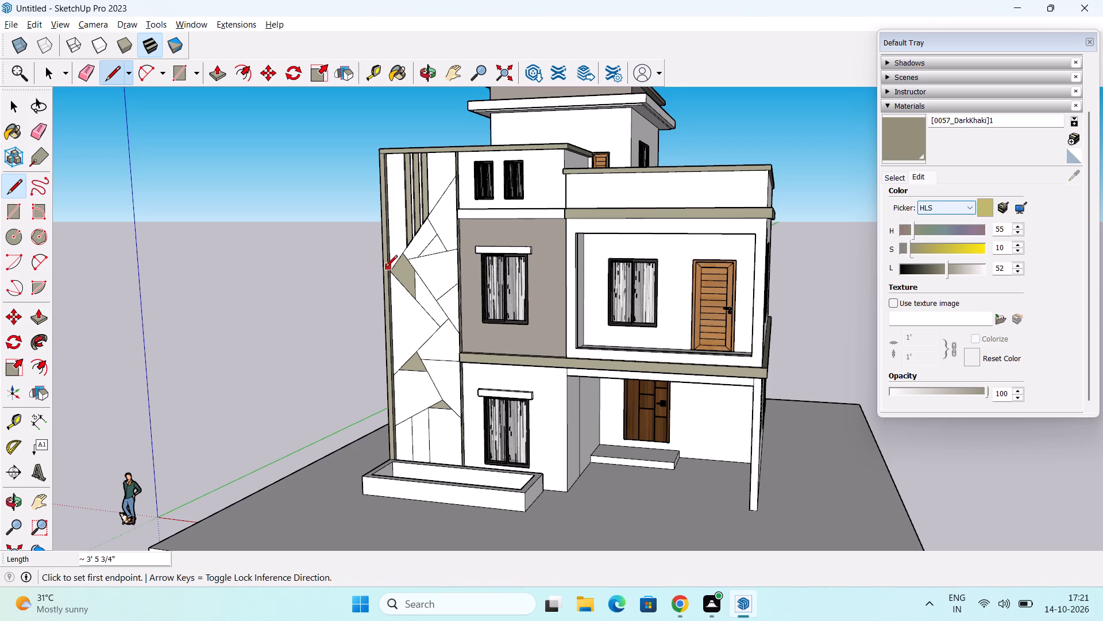
pyautogui.press('space')
# Paint the new triangular facet below the vertical grooves with the DarkKhaki material.
pyautogui.click(897, 145)
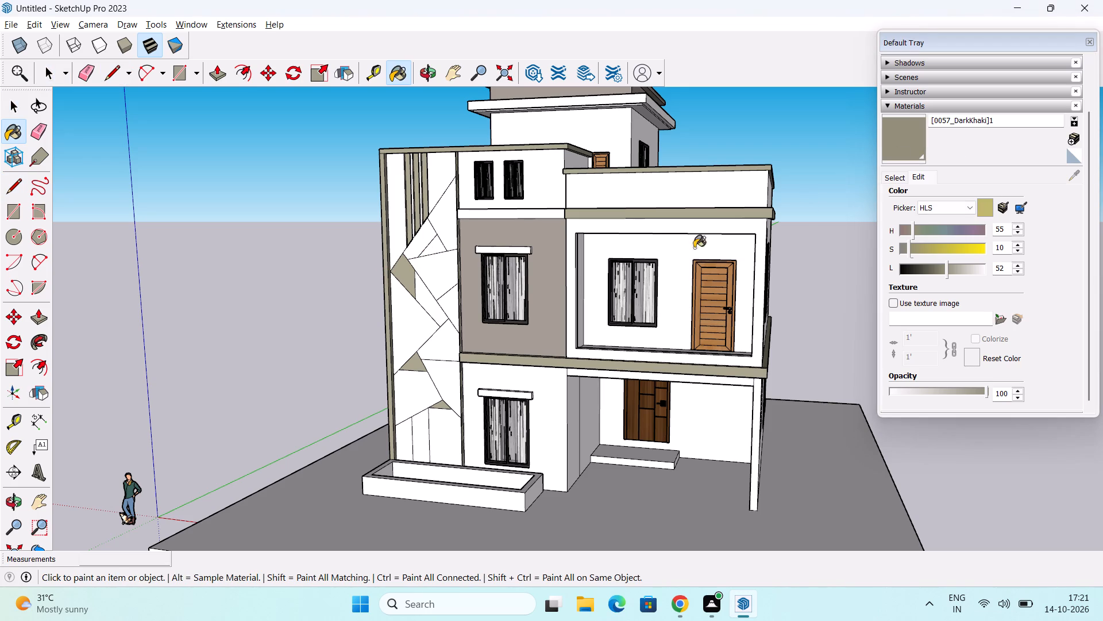
pyautogui.click(437, 244)
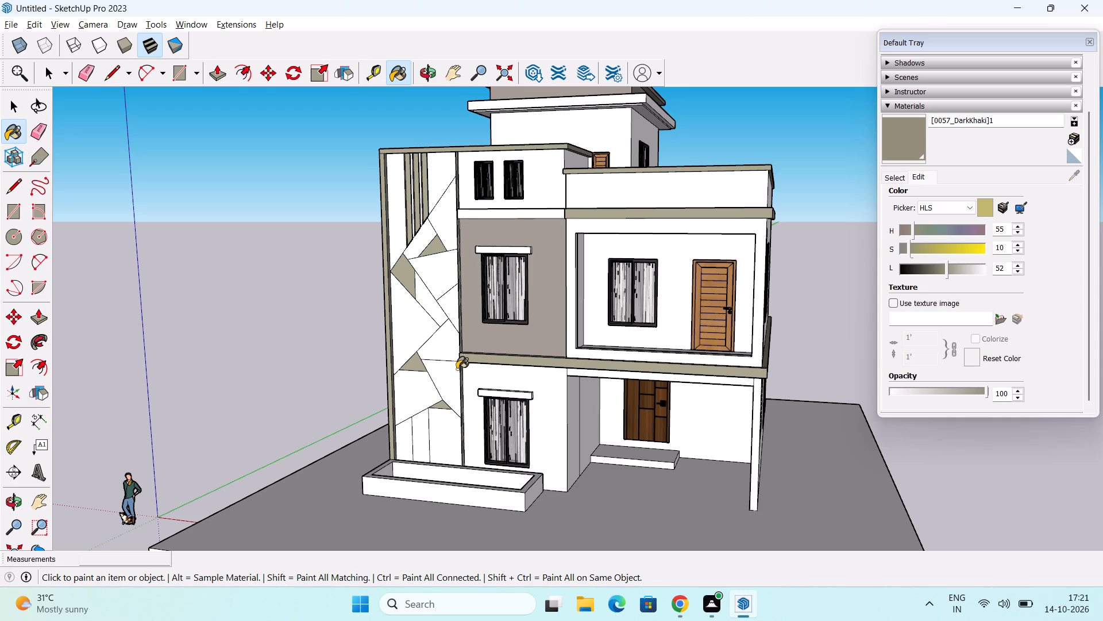
# Paint the front face and underside of the band beneath the two small upper windows with the DarkKhaki material.
pyautogui.moveTo(612, 385); pyautogui.dragTo(554, 374, button='middle')
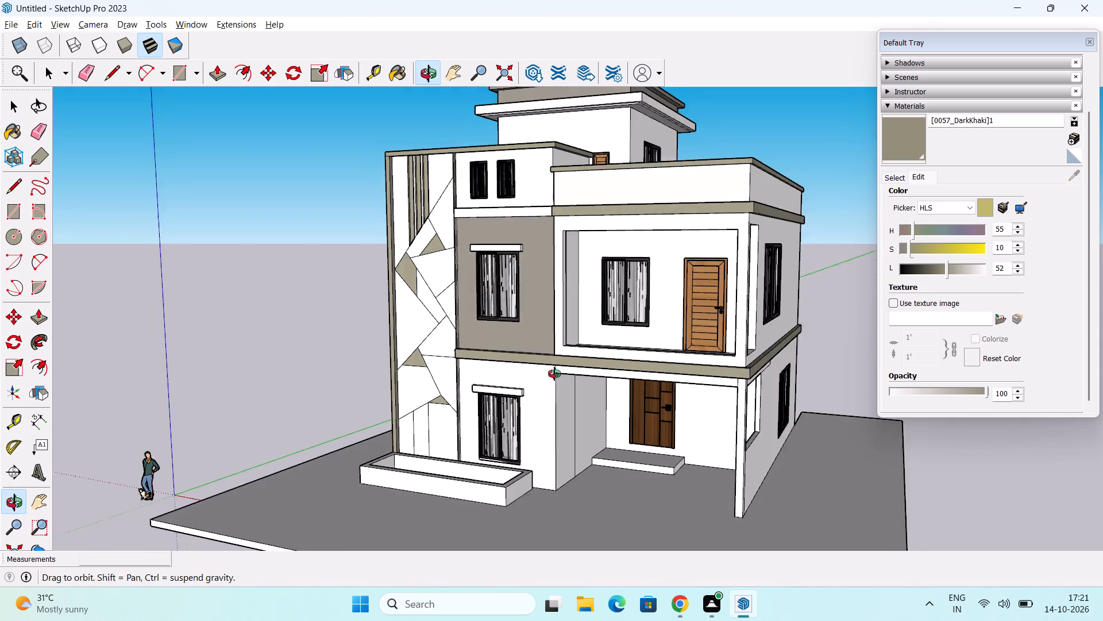
pyautogui.moveTo(554, 374); pyautogui.dragTo(486, 390, button='middle')
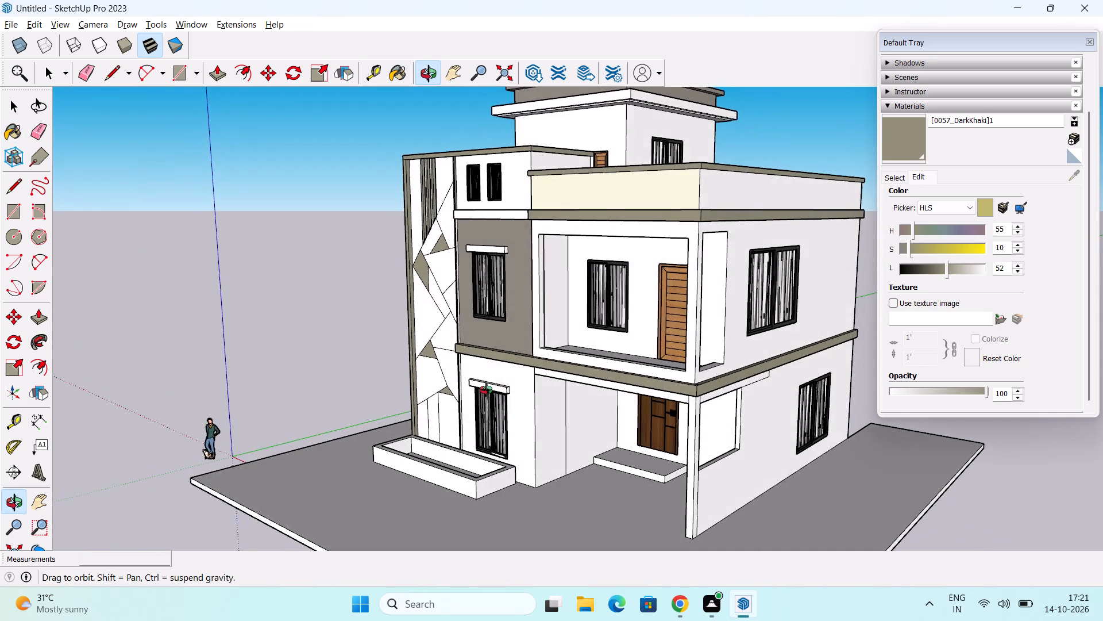
pyautogui.moveTo(486, 390); pyautogui.dragTo(594, 371, button='middle')
pyautogui.scroll(5, 515, 219)
pyautogui.click(553, 206)
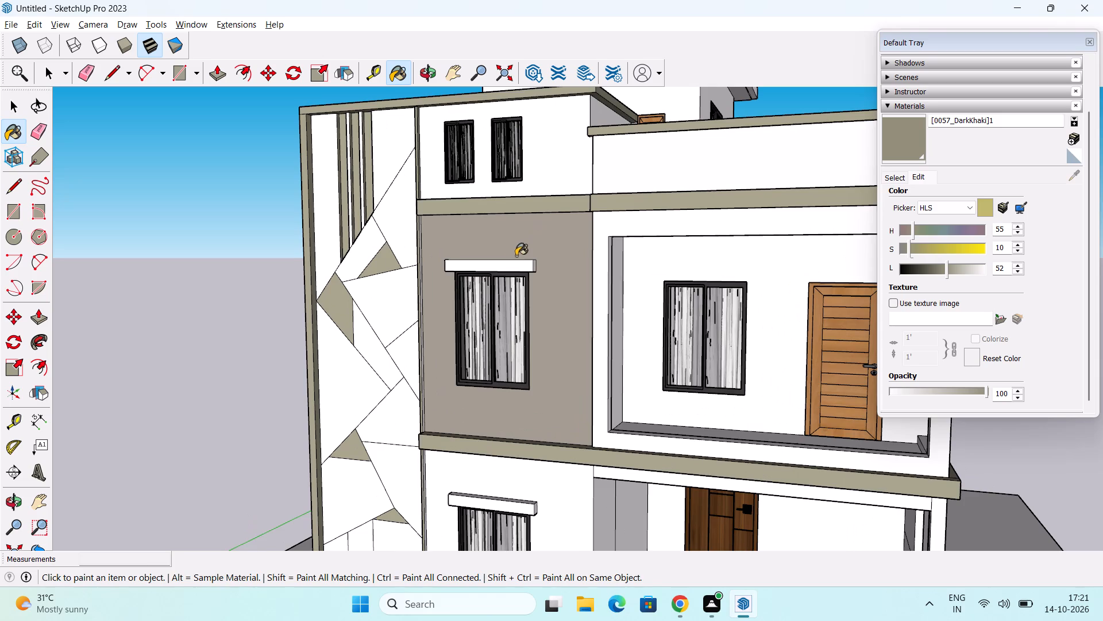
pyautogui.moveTo(511, 260); pyautogui.dragTo(557, 164, button='middle')
pyautogui.scroll(9, 552, 180)
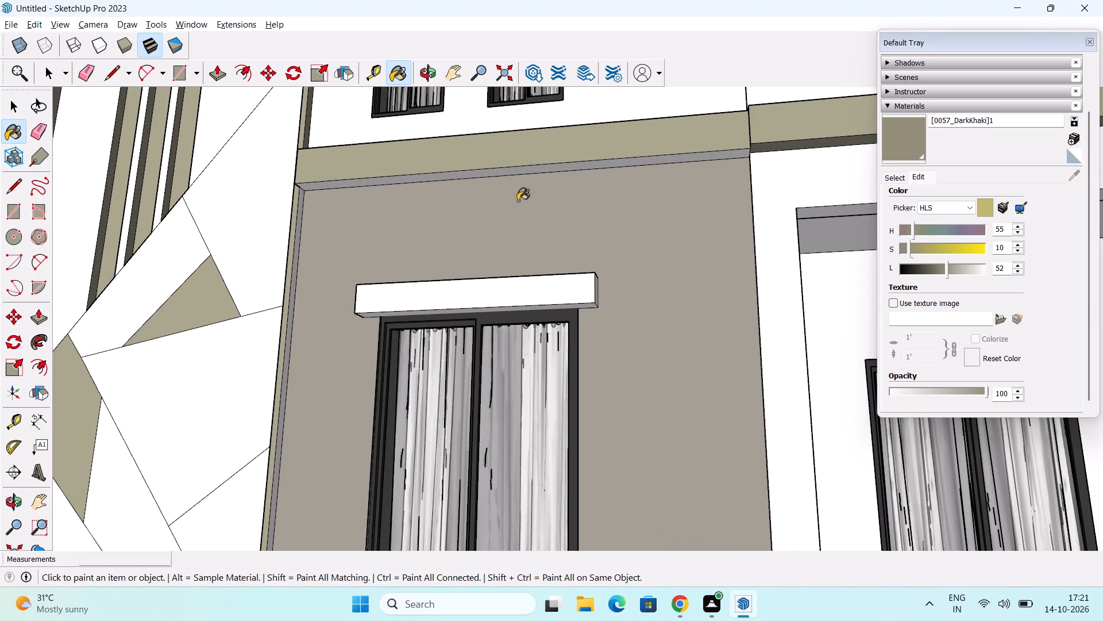
pyautogui.click(542, 168)
# Paint the side face of the patterned panel's vertical border beside the first-floor grey wall with the DarkKhaki material.
pyautogui.scroll(-2, 579, 197)
pyautogui.moveTo(601, 234); pyautogui.dragTo(517, 244, button='middle')
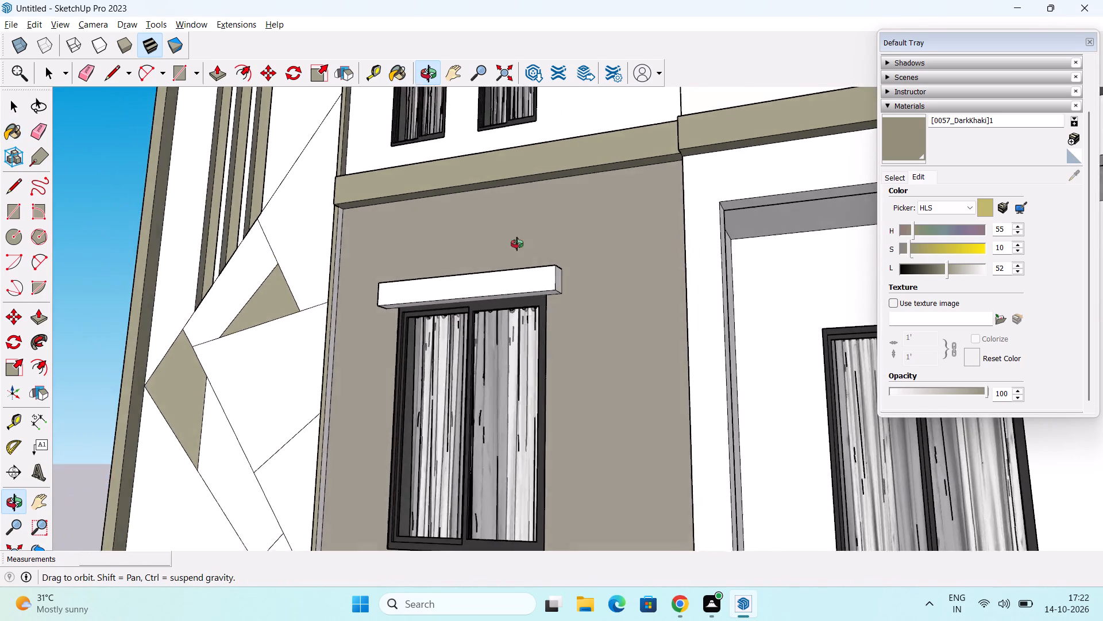
pyautogui.moveTo(517, 244); pyautogui.dragTo(468, 262, button='middle')
pyautogui.scroll(4, 347, 306)
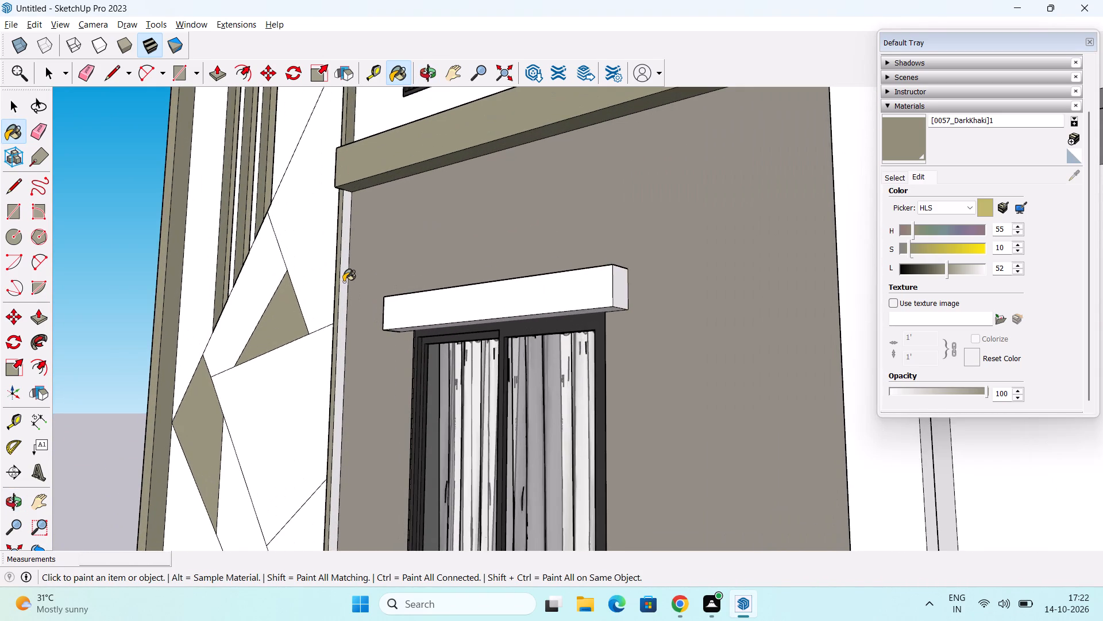
pyautogui.click(344, 282)
# Paint the top face of the band beneath the two small upper windows with the DarkKhaki material.
pyautogui.scroll(-2, 368, 244)
pyautogui.moveTo(496, 204); pyautogui.dragTo(569, 401, button='middle')
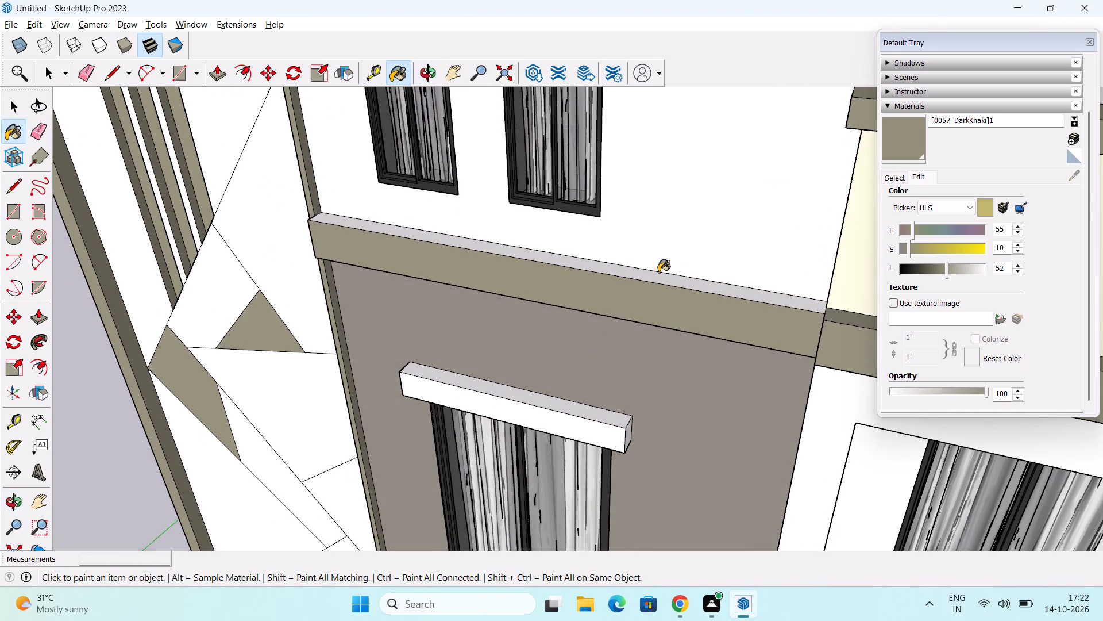
pyautogui.click(655, 274)
# Paint the side face of the patterned panel's vertical border beside the ground-floor window wall with the DarkKhaki material.
pyautogui.scroll(-3, 655, 274)
pyautogui.scroll(-2, 599, 352)
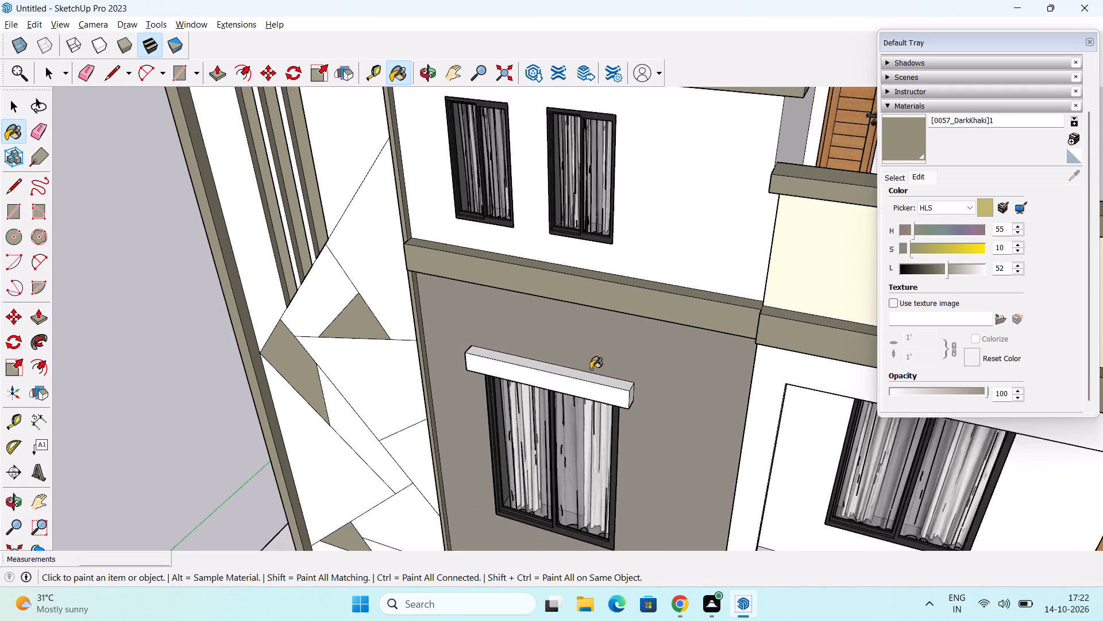
pyautogui.scroll(-1, 591, 369)
pyautogui.moveTo(523, 431); pyautogui.dragTo(463, 339, button='middle')
pyautogui.moveTo(507, 407); pyautogui.dragTo(543, 210, button='middle')
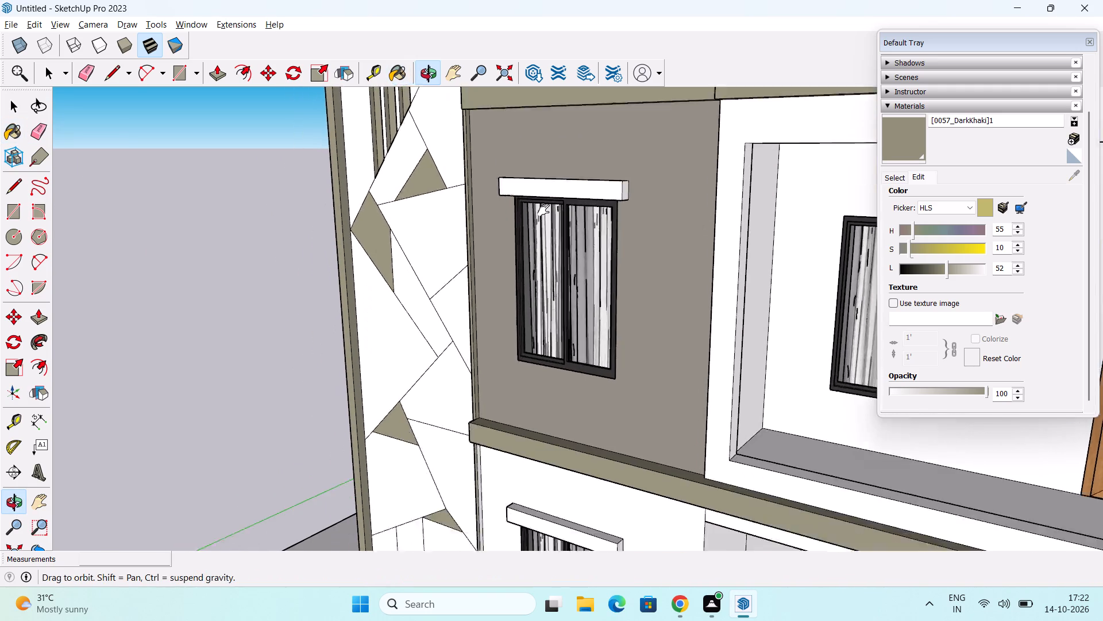
pyautogui.moveTo(543, 210); pyautogui.dragTo(554, 179, button='middle')
pyautogui.scroll(5, 510, 428)
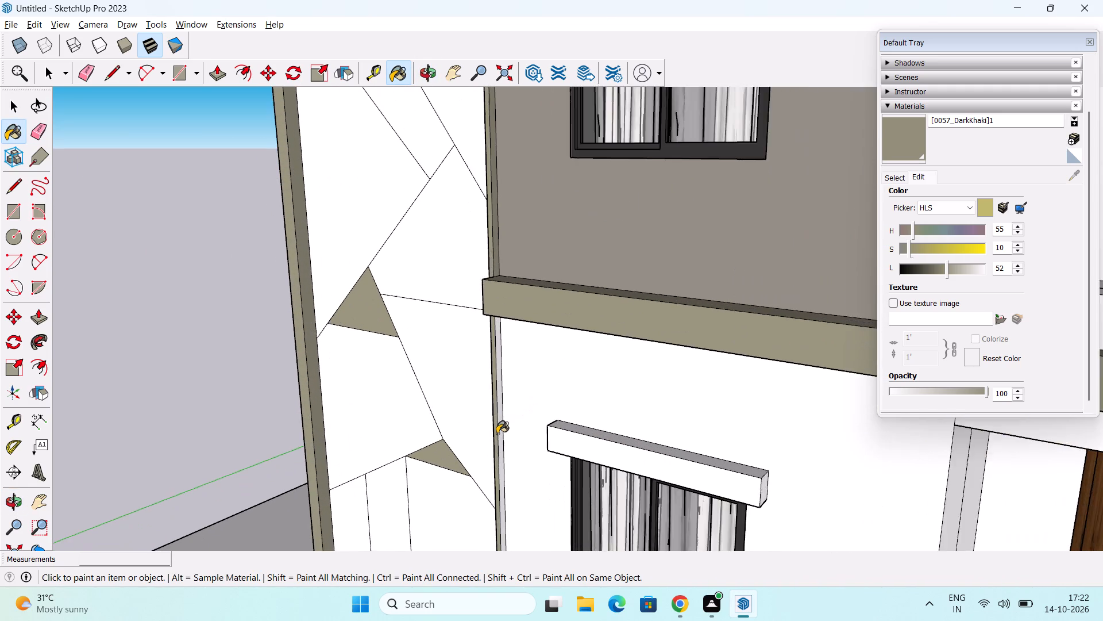
pyautogui.scroll(2, 497, 434)
pyautogui.click(498, 381)
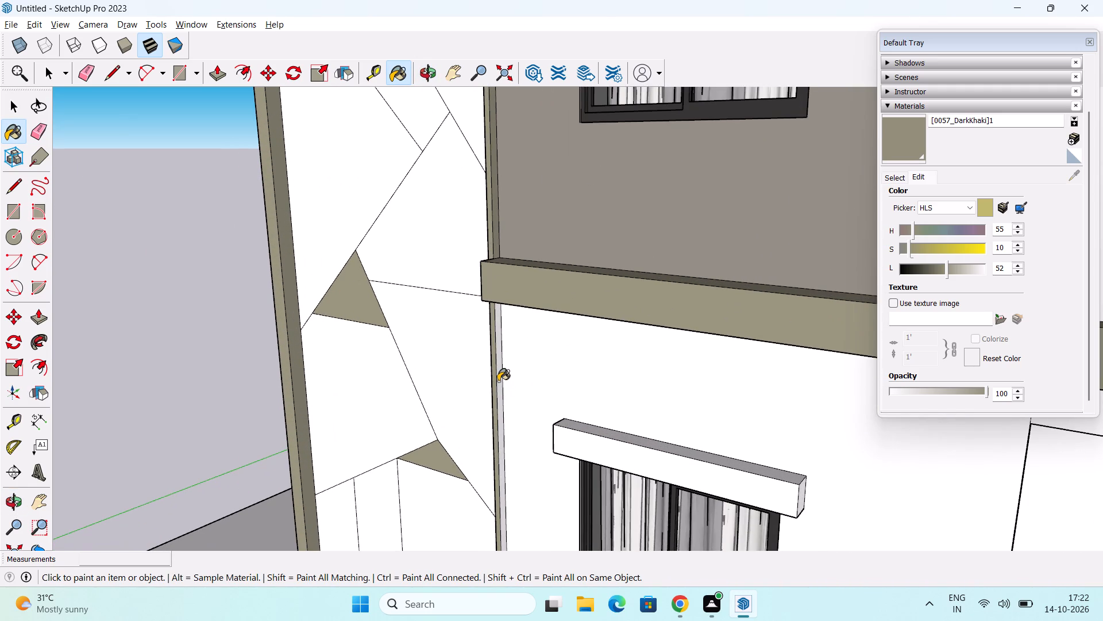
pyautogui.scroll(-13, 503, 377)
pyautogui.moveTo(481, 419); pyautogui.dragTo(500, 406, button='middle')
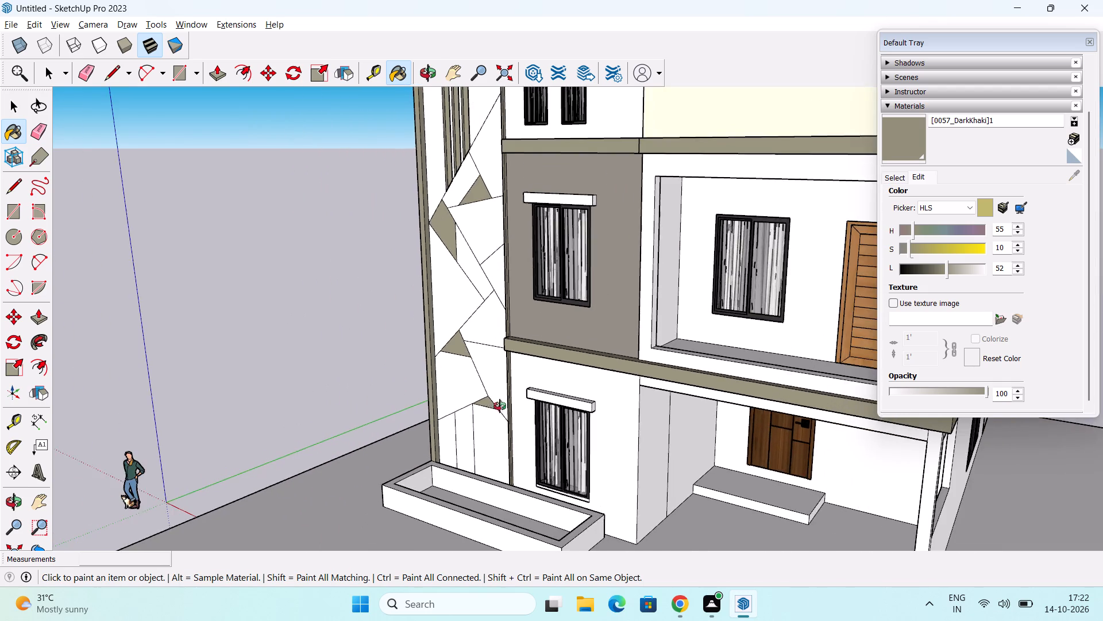
# Paint the inner side face of the patterned panel's vertical border nearest the windows with the DarkKhaki material.
pyautogui.moveTo(500, 406); pyautogui.dragTo(898, 390, button='middle')
pyautogui.scroll(3, 562, 324)
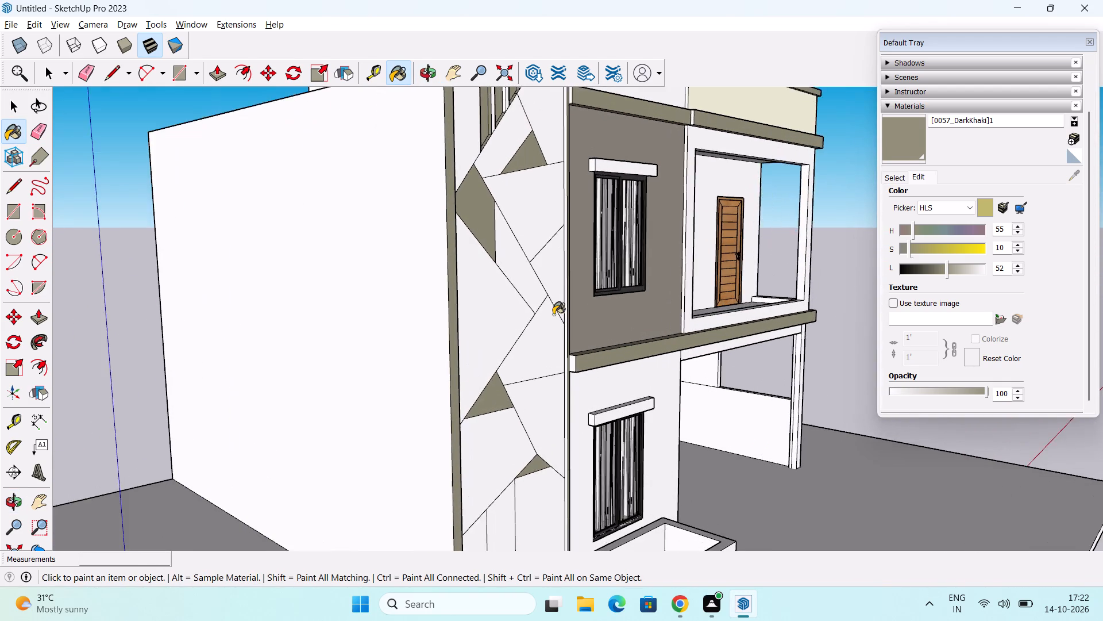
pyautogui.scroll(6, 553, 309)
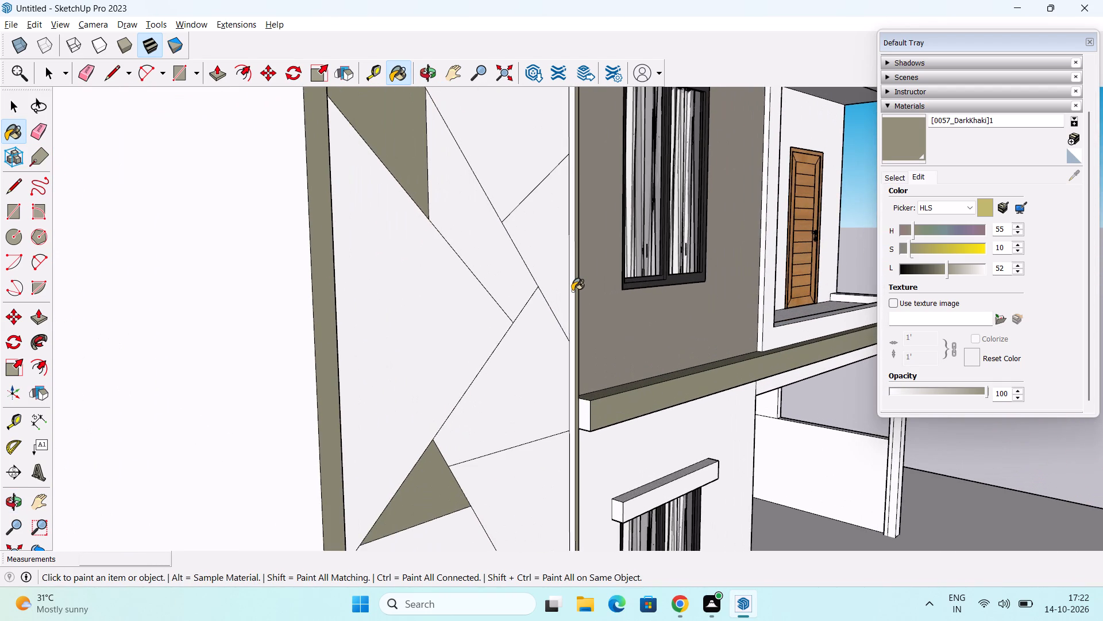
pyautogui.click(571, 288)
# Paint the exposed end faces of the bands below and above the first-floor grey wall with the DarkKhaki material.
pyautogui.click(583, 415)
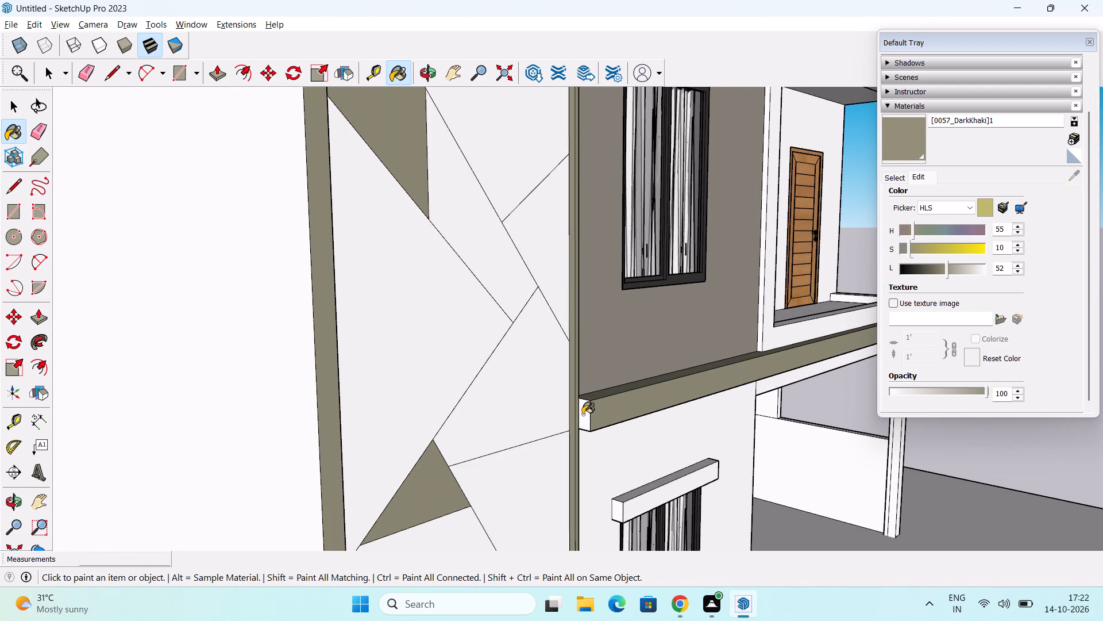
pyautogui.scroll(-10, 599, 359)
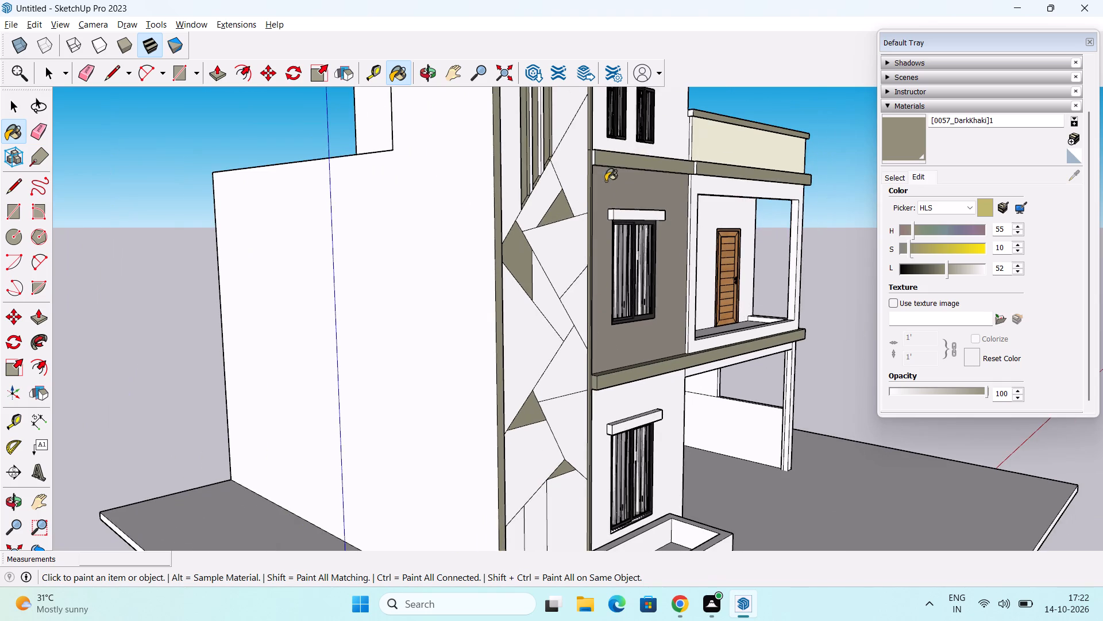
pyautogui.scroll(4, 600, 169)
pyautogui.click(590, 154)
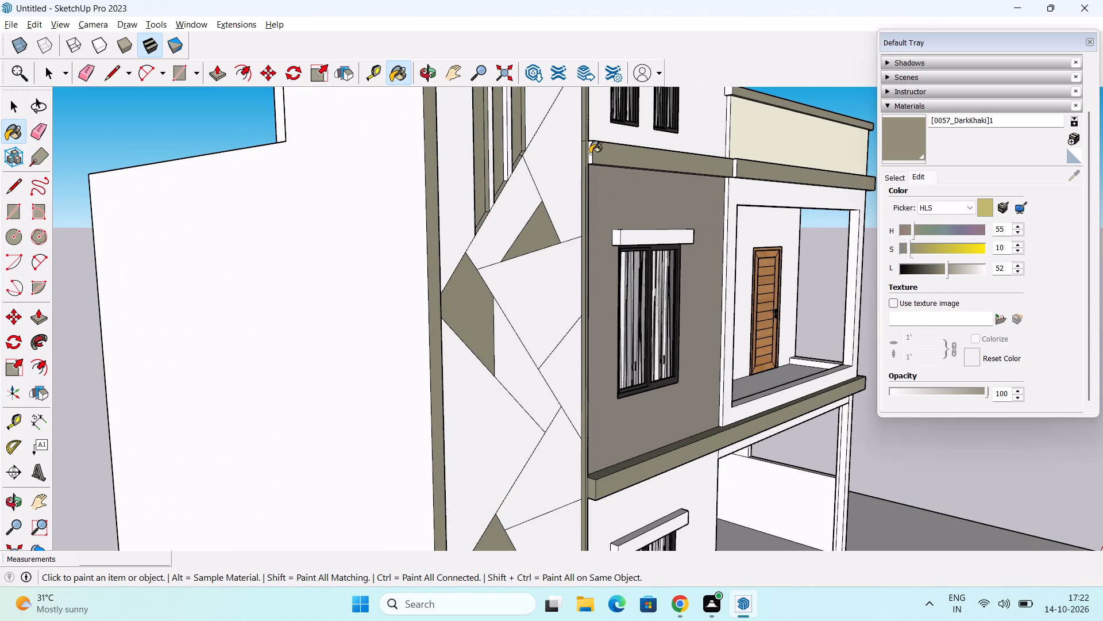
# Paint the end faces of the balcony-side parapet coping and the band beneath that parapet with the DarkKhaki material.
pyautogui.keyDown('shift'); pyautogui.moveTo(623, 444); pyautogui.dragTo(641, 251, button='middle'); pyautogui.keyUp('shift')
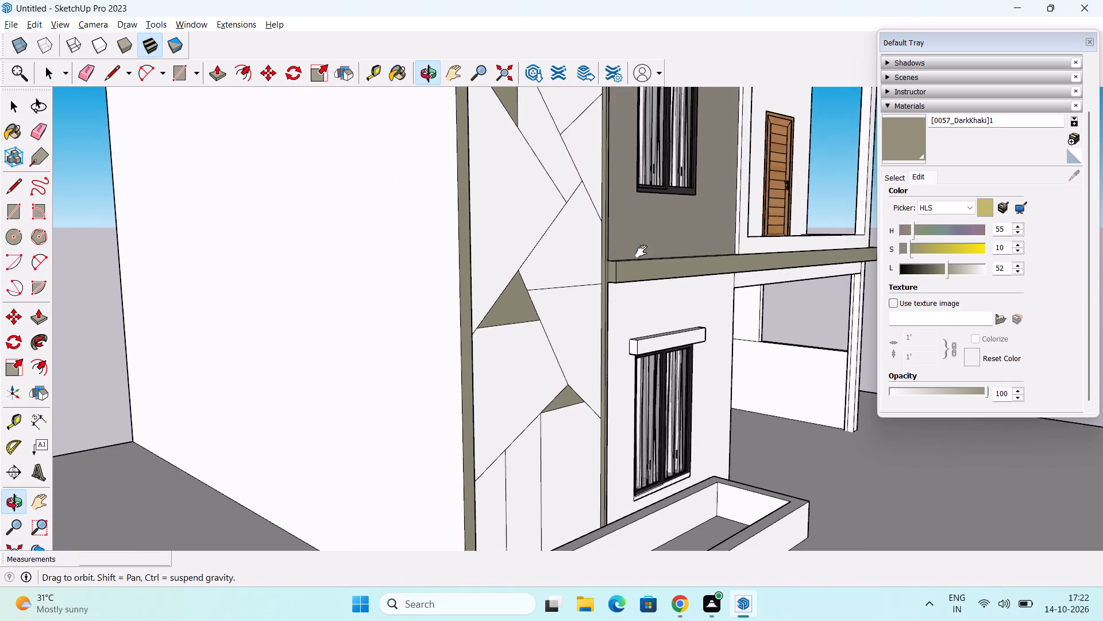
pyautogui.keyDown('shift'); pyautogui.moveTo(641, 251); pyautogui.dragTo(584, 530, button='middle'); pyautogui.keyUp('shift')
pyautogui.scroll(1, 728, 141)
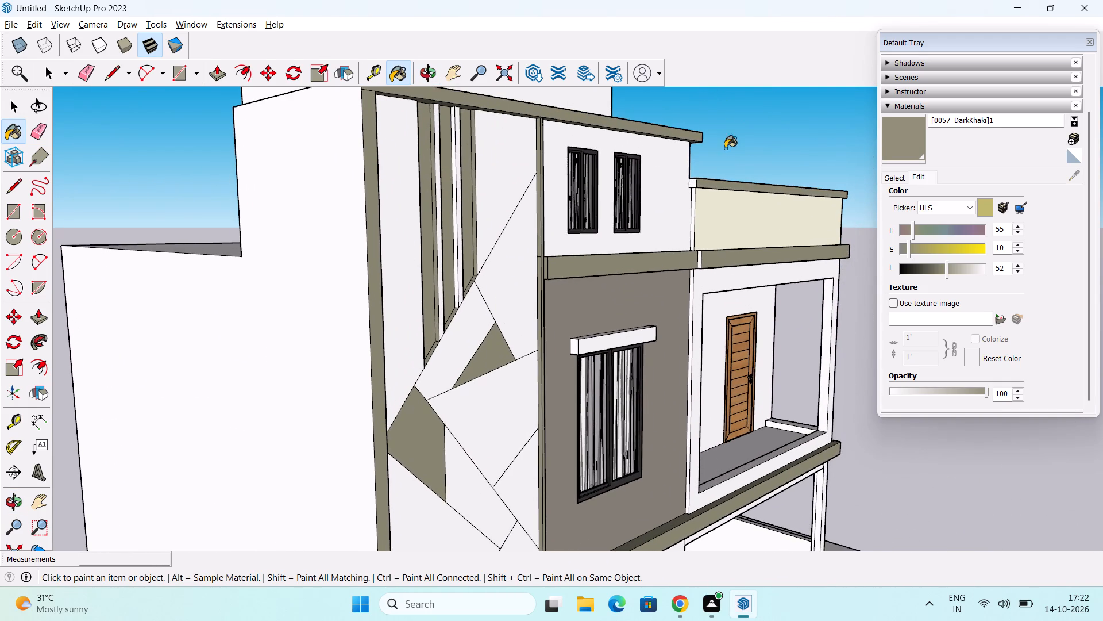
pyautogui.scroll(1, 725, 148)
pyautogui.scroll(2, 689, 213)
pyautogui.click(679, 191)
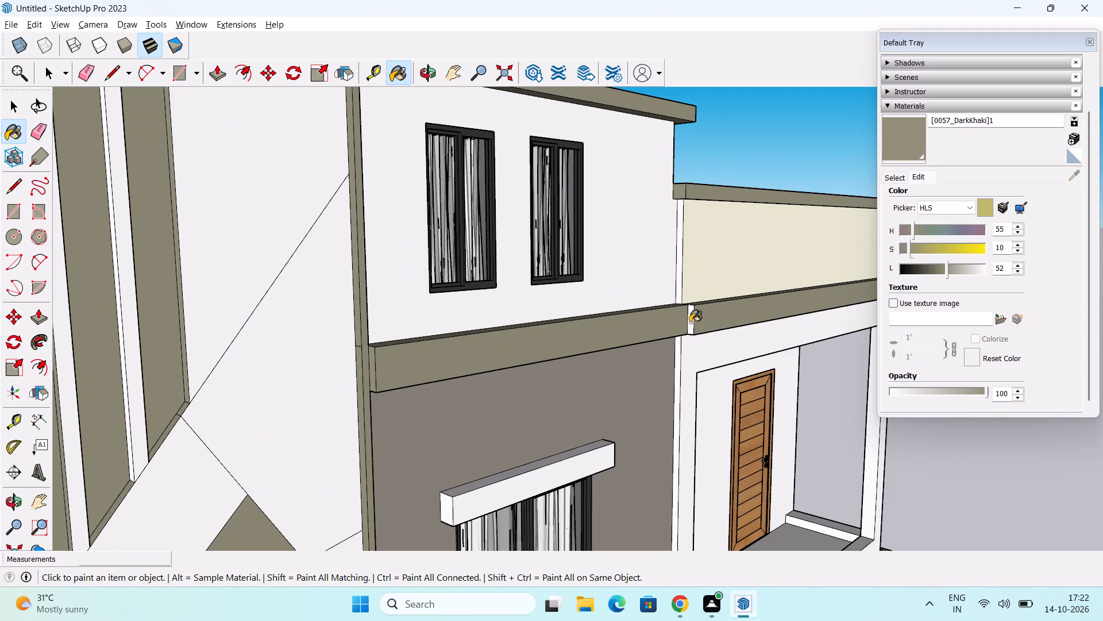
pyautogui.click(691, 324)
# Examine the painted bands, copings, patterned panel and walls from the front and both sides of the house.
pyautogui.scroll(-3, 698, 318)
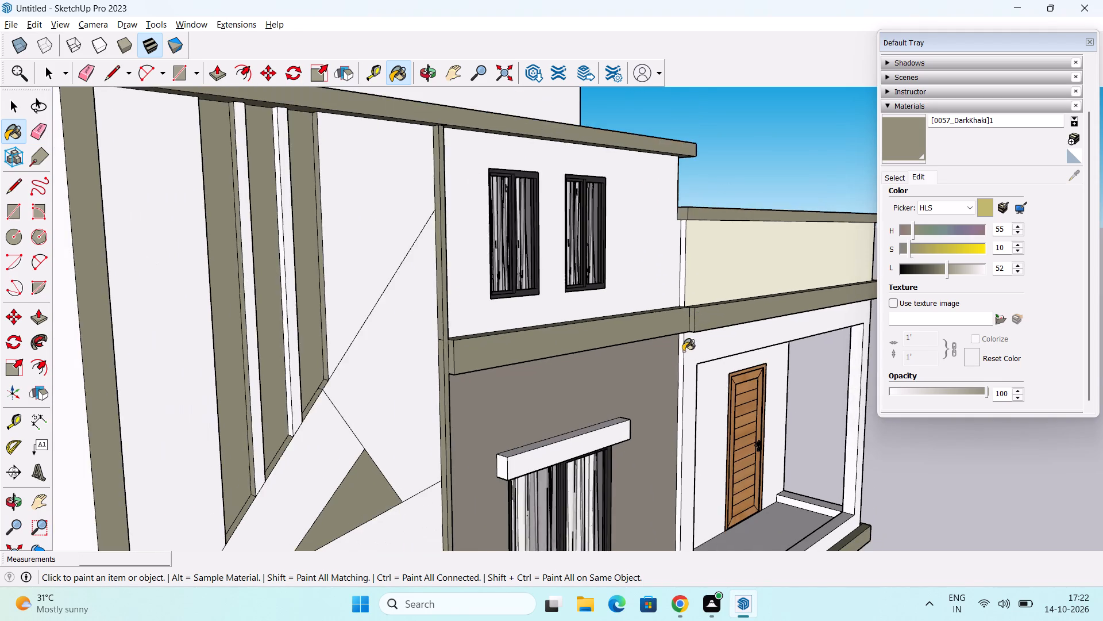
pyautogui.scroll(-6, 680, 370)
pyautogui.moveTo(683, 429); pyautogui.dragTo(630, 484, button='middle')
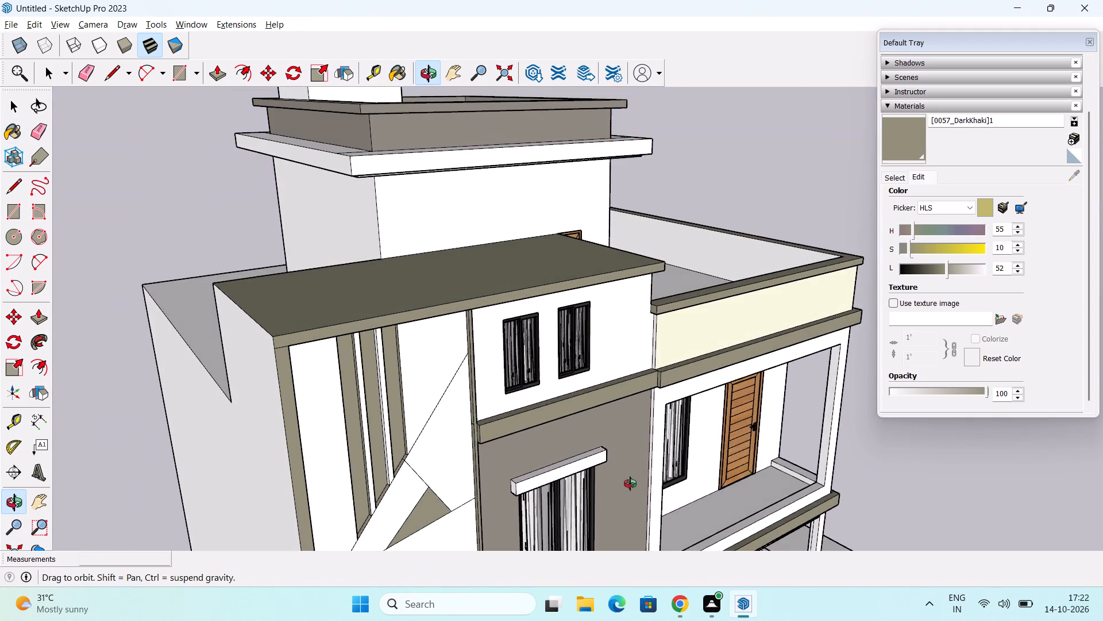
pyautogui.moveTo(630, 484); pyautogui.dragTo(739, 396, button='middle')
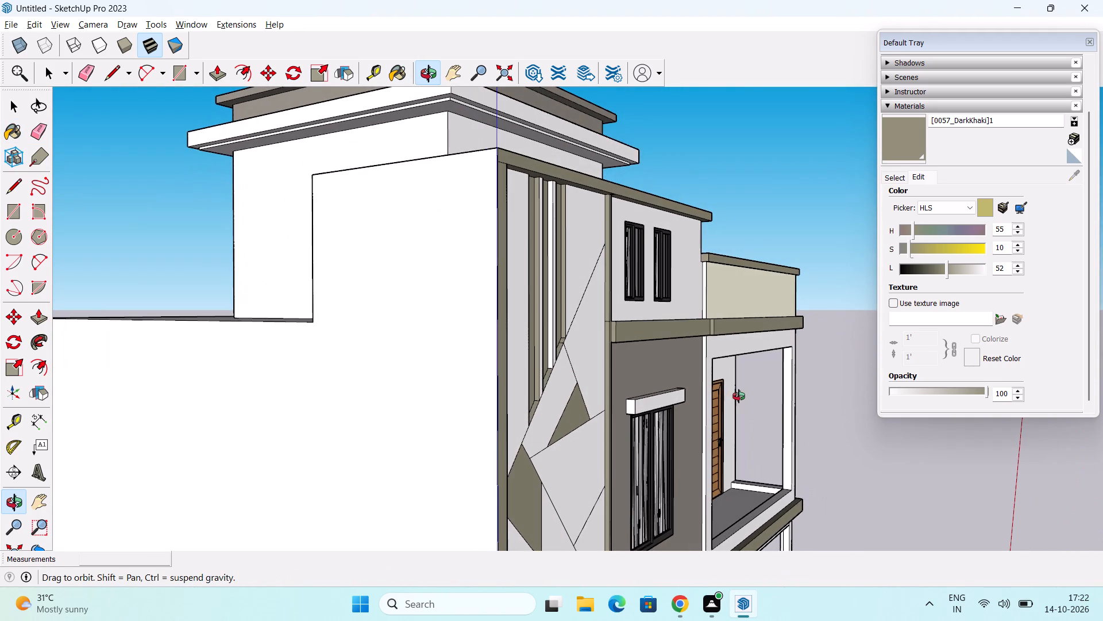
pyautogui.moveTo(739, 396); pyautogui.dragTo(407, 385, button='middle')
pyautogui.scroll(-1, 547, 394)
pyautogui.moveTo(628, 404); pyautogui.dragTo(591, 386, button='middle')
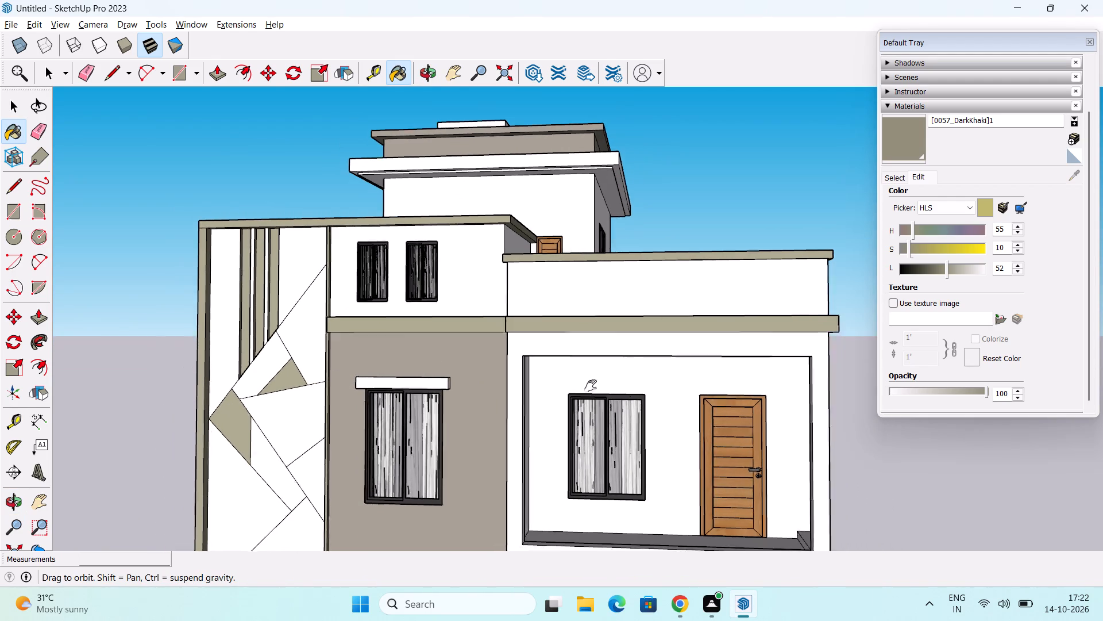
pyautogui.moveTo(591, 386); pyautogui.dragTo(538, 381, button='middle')
pyautogui.moveTo(597, 417); pyautogui.dragTo(580, 412, button='middle')
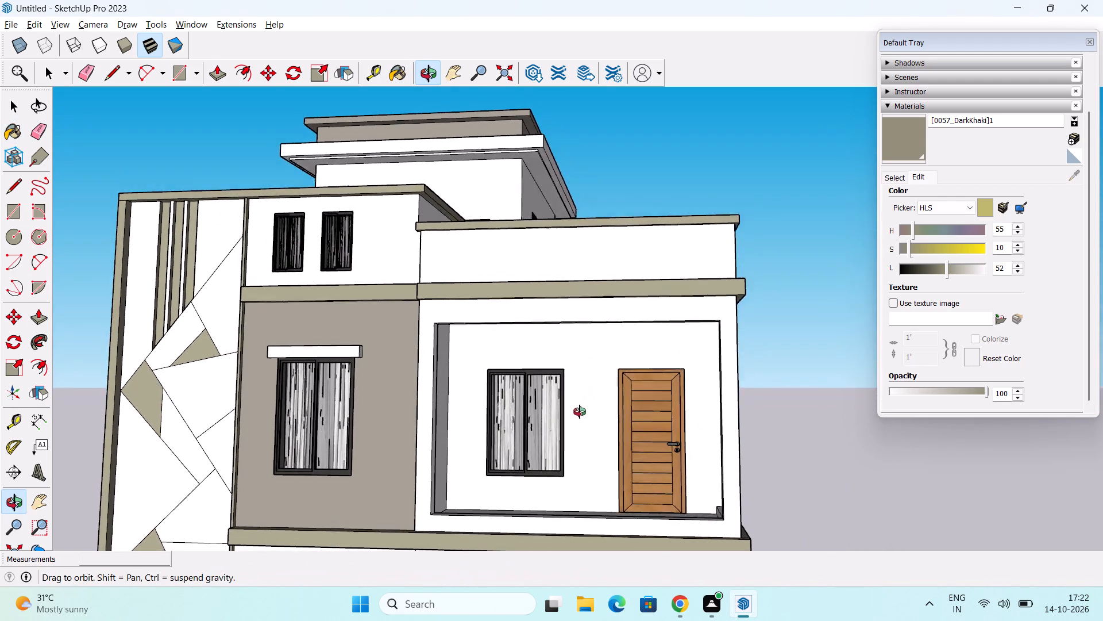
pyautogui.moveTo(580, 412); pyautogui.dragTo(476, 436, button='middle')
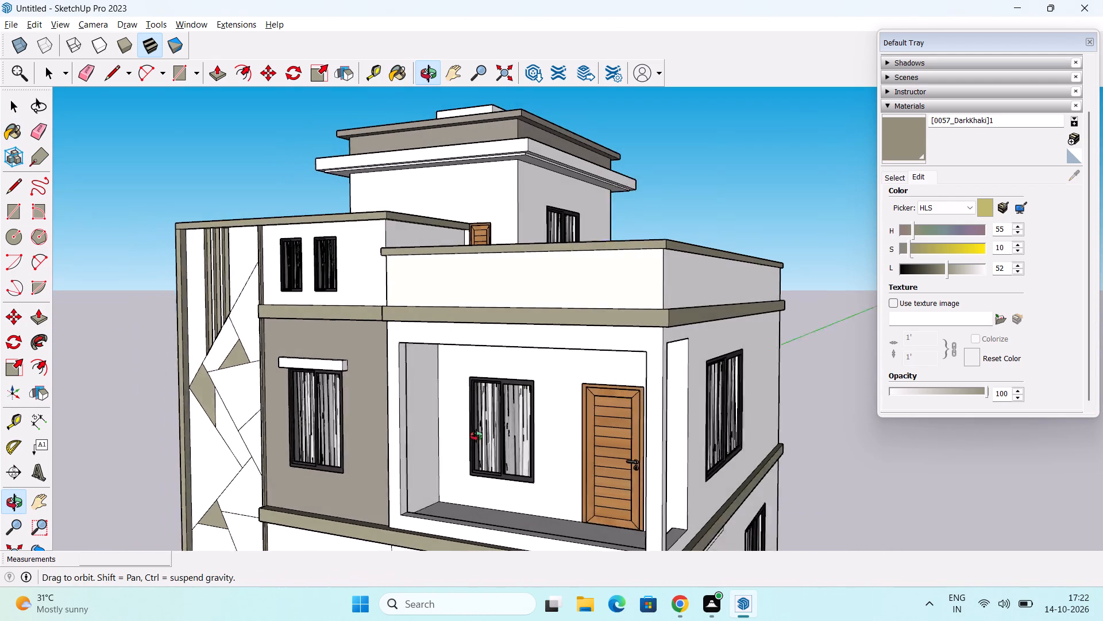
pyautogui.moveTo(476, 436); pyautogui.dragTo(475, 434, button='middle')
pyautogui.scroll(-2, 488, 392)
pyautogui.moveTo(510, 388); pyautogui.dragTo(539, 270, button='middle')
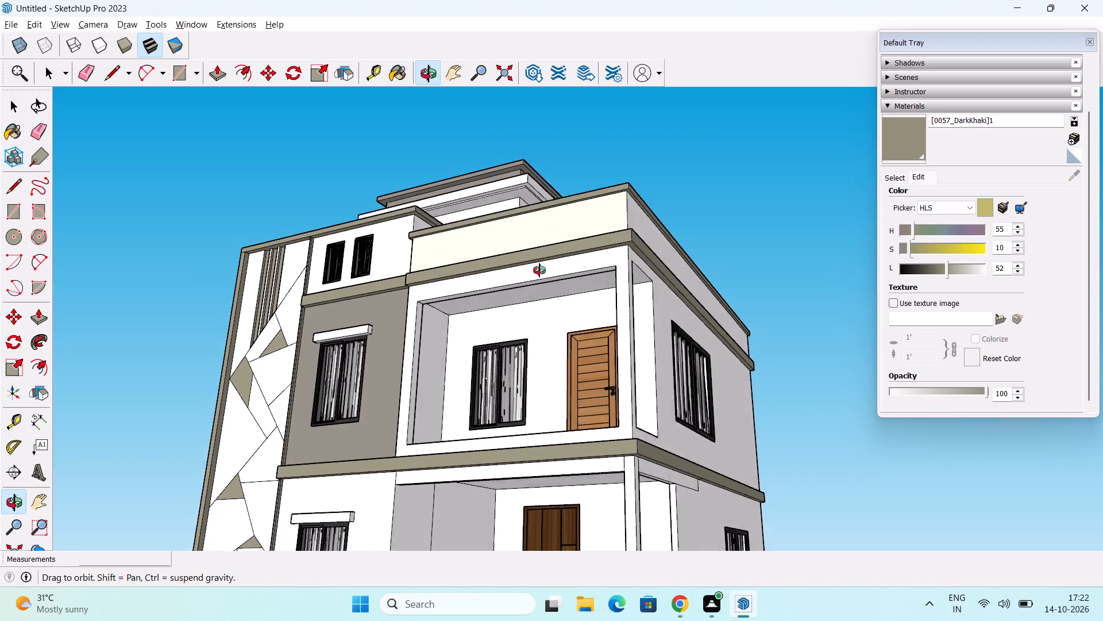
pyautogui.moveTo(539, 270); pyautogui.dragTo(564, 264, button='middle')
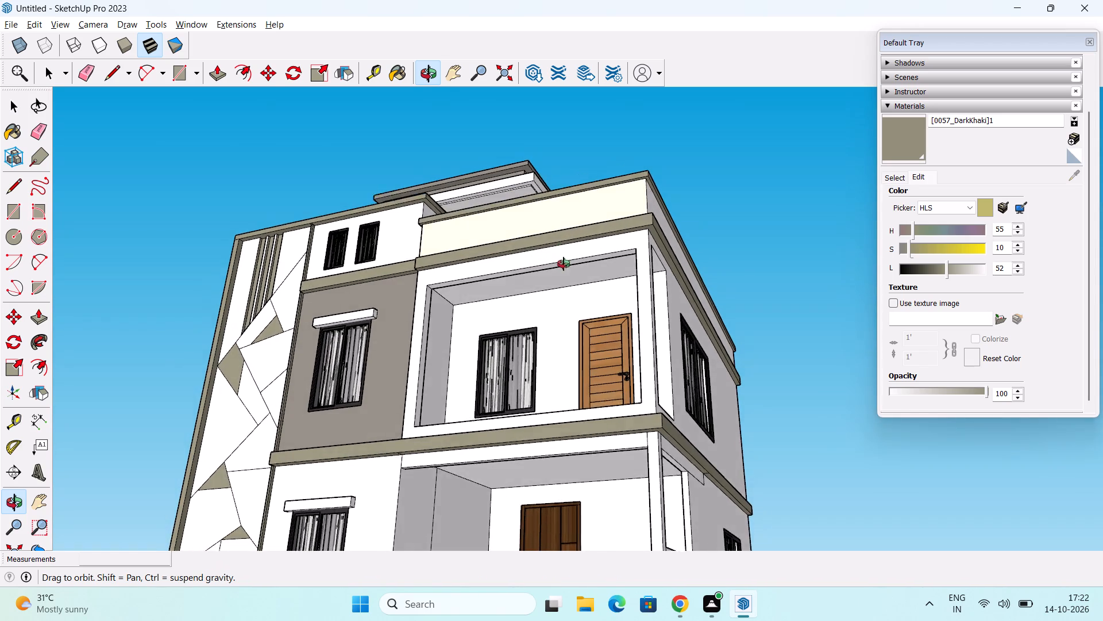
pyautogui.moveTo(564, 264); pyautogui.dragTo(508, 347, button='middle')
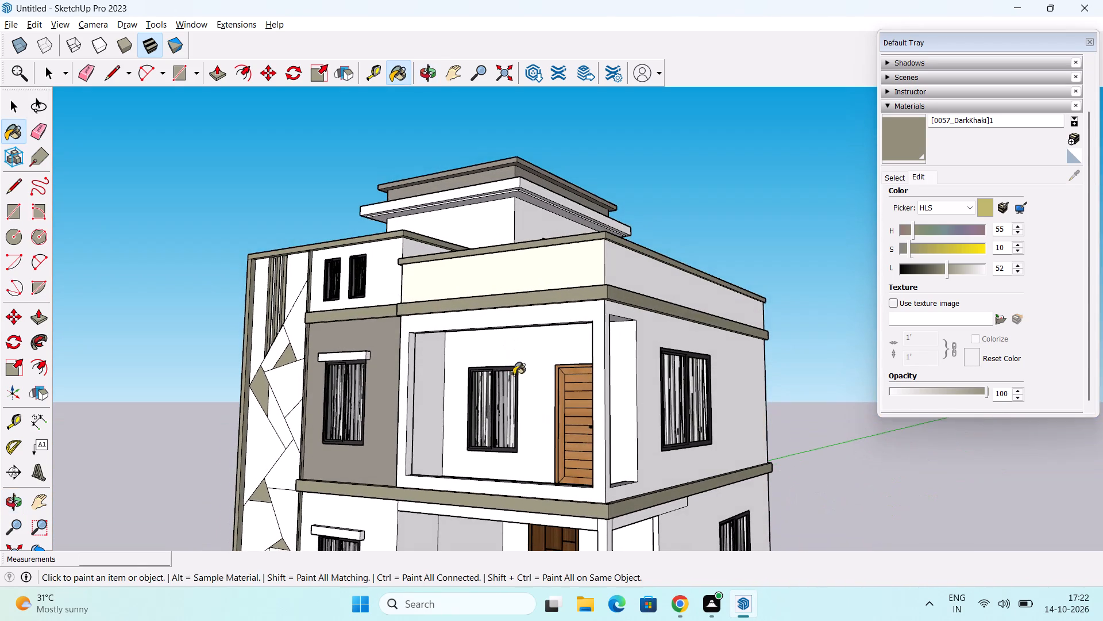
pyautogui.moveTo(514, 389); pyautogui.dragTo(587, 266, button='middle')
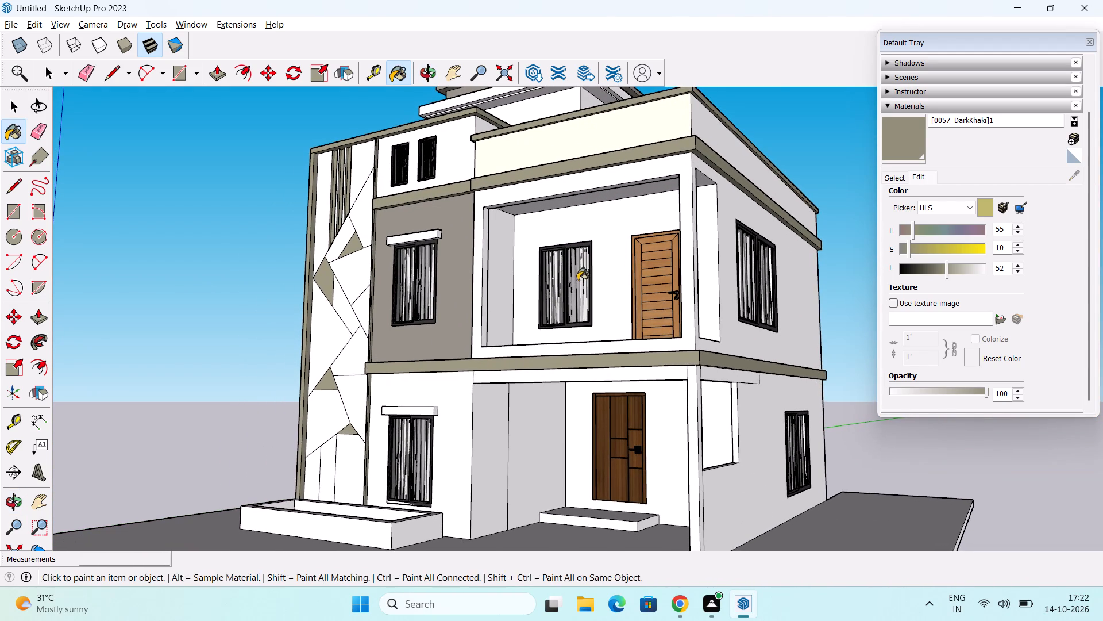
pyautogui.moveTo(577, 281); pyautogui.dragTo(603, 305, button='middle')
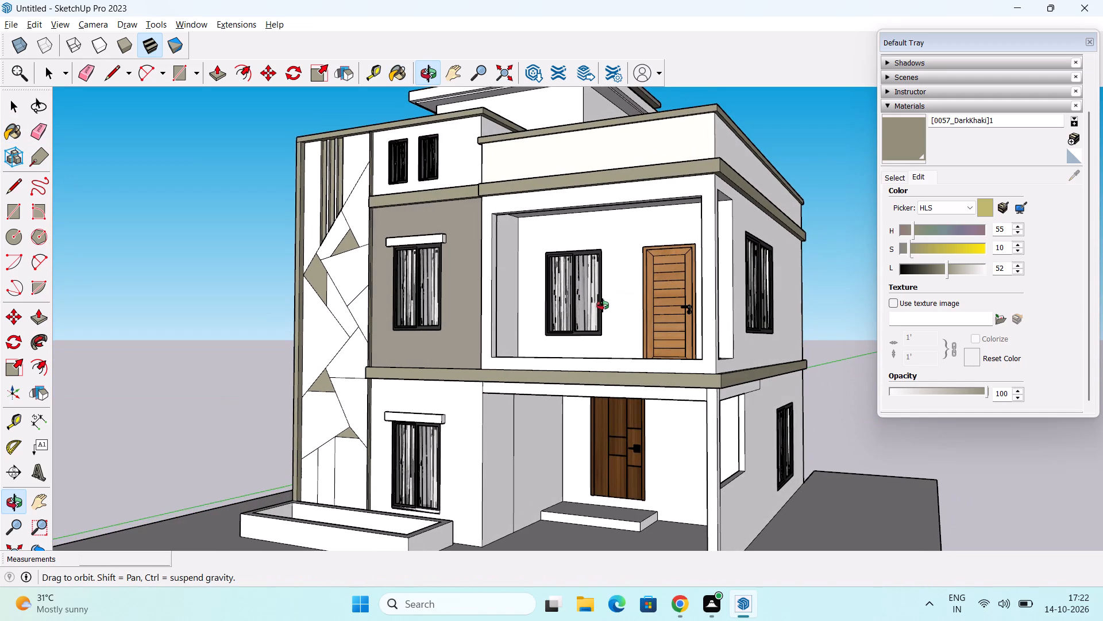
pyautogui.moveTo(603, 305); pyautogui.dragTo(631, 333, button='middle')
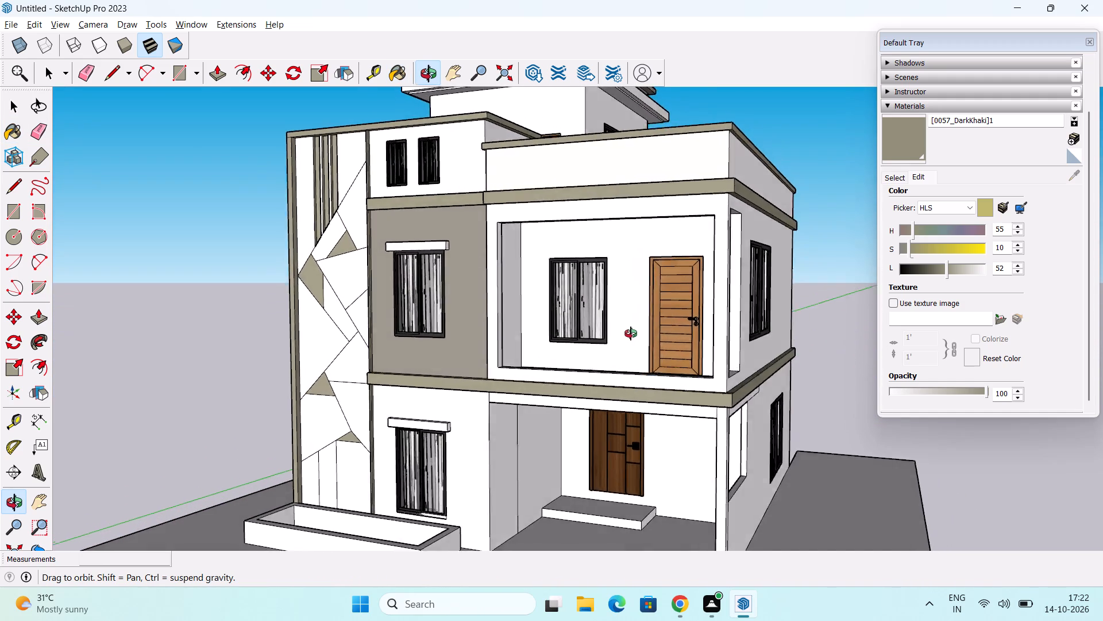
pyautogui.moveTo(631, 333); pyautogui.dragTo(635, 340, button='middle')
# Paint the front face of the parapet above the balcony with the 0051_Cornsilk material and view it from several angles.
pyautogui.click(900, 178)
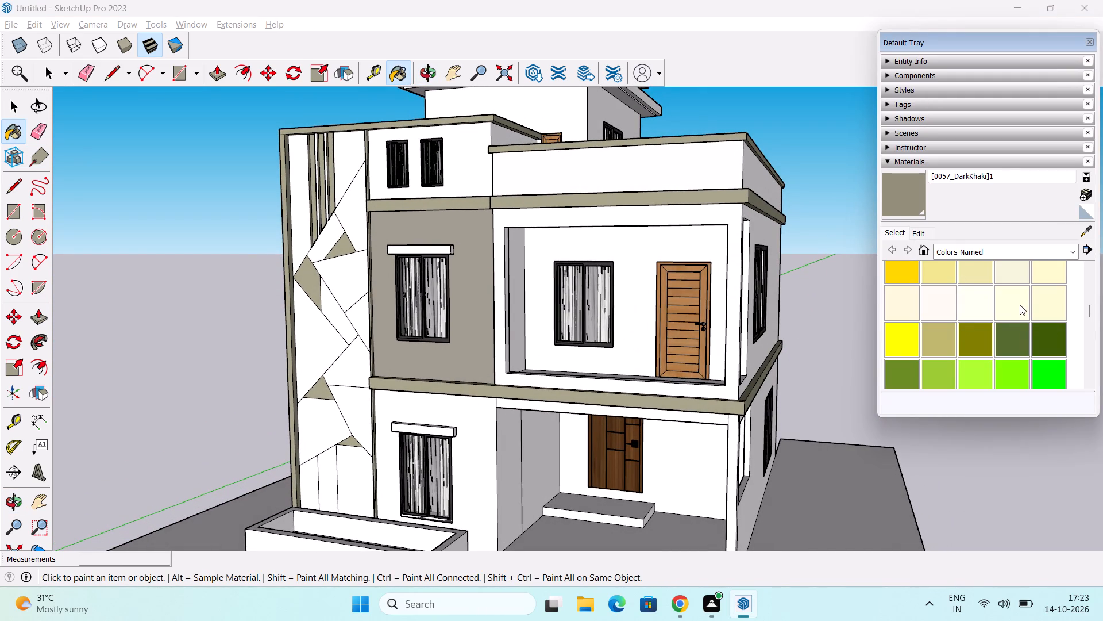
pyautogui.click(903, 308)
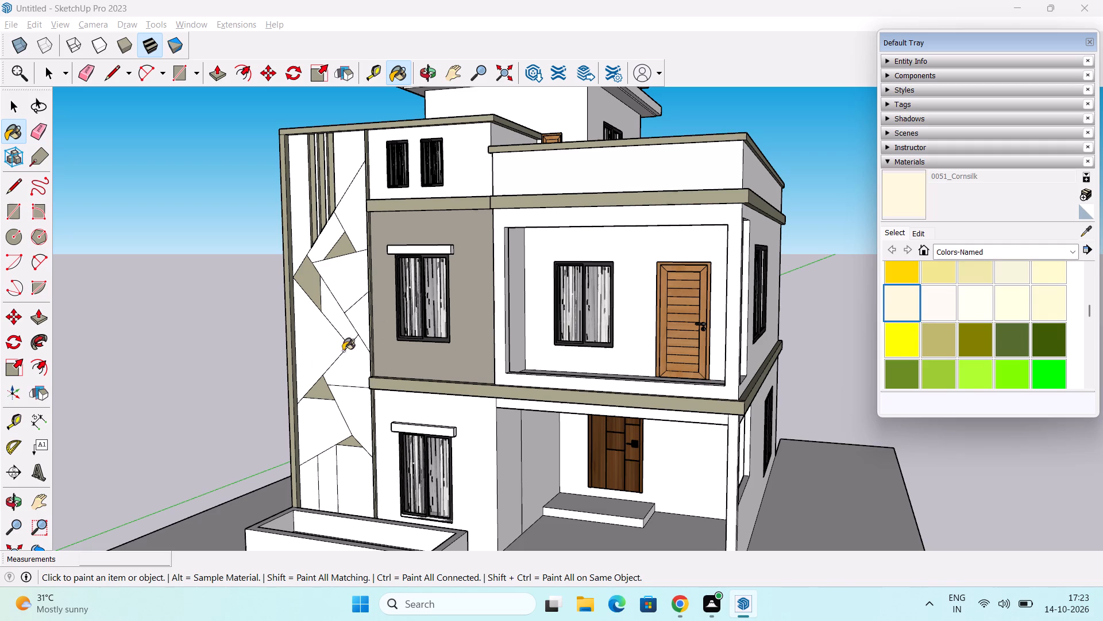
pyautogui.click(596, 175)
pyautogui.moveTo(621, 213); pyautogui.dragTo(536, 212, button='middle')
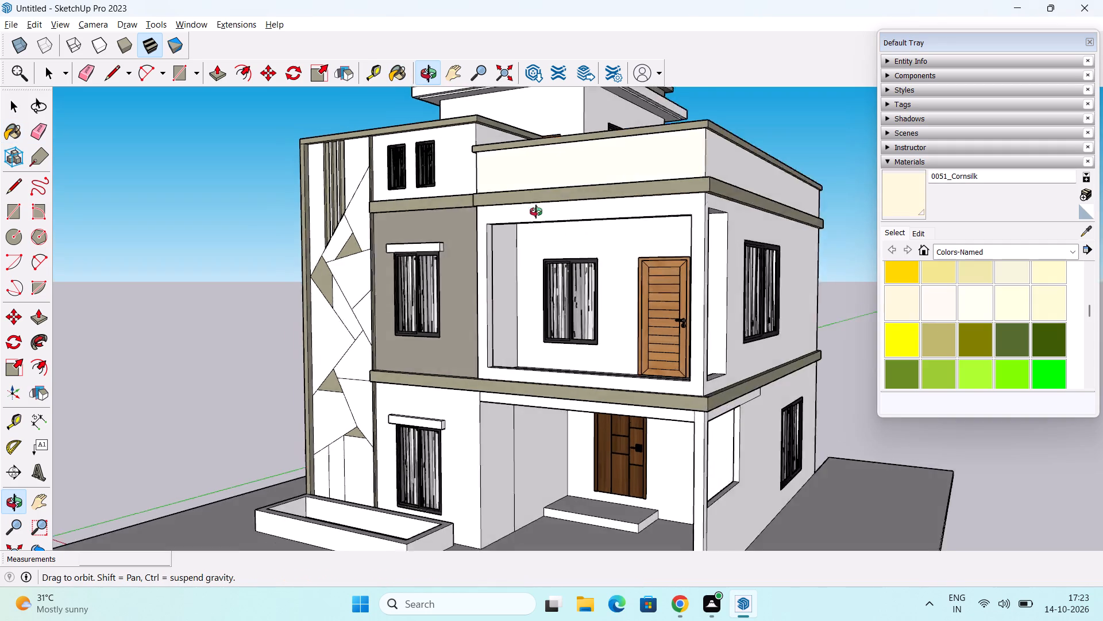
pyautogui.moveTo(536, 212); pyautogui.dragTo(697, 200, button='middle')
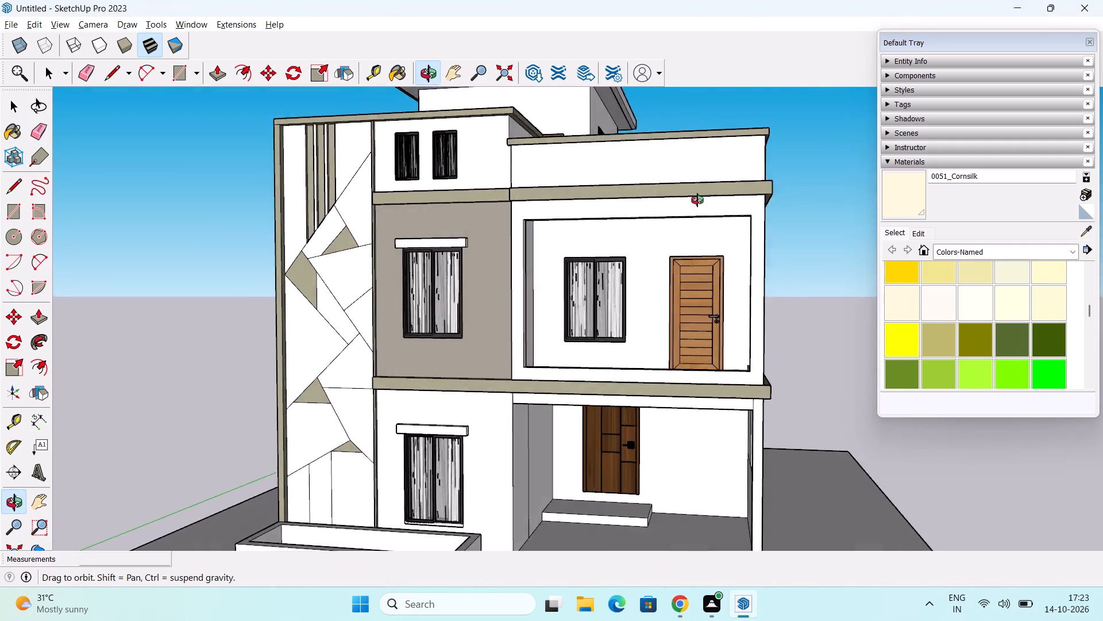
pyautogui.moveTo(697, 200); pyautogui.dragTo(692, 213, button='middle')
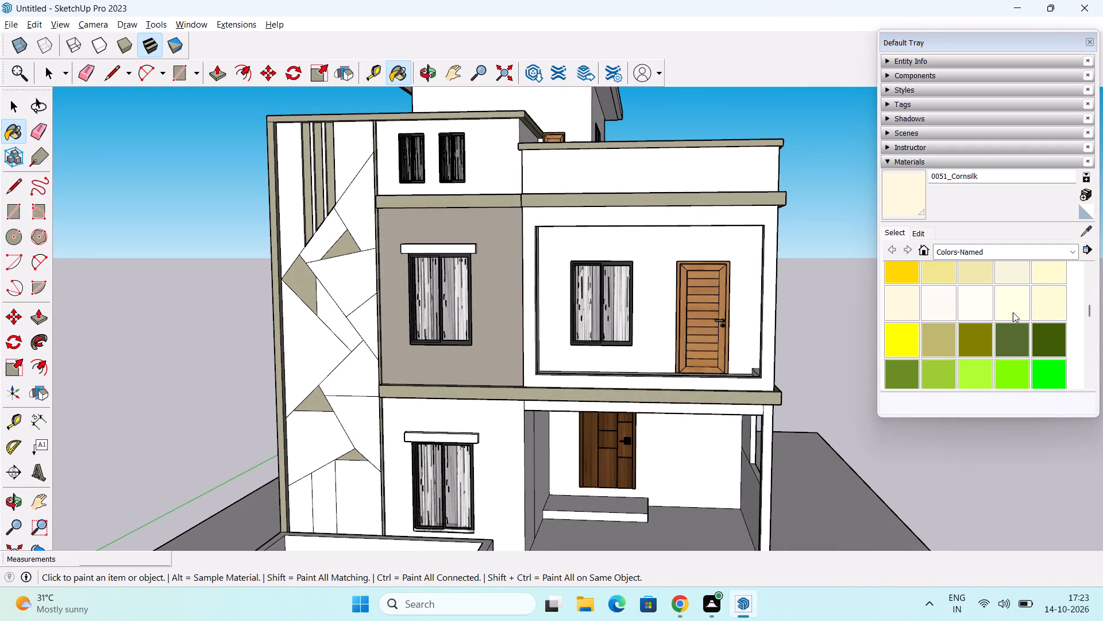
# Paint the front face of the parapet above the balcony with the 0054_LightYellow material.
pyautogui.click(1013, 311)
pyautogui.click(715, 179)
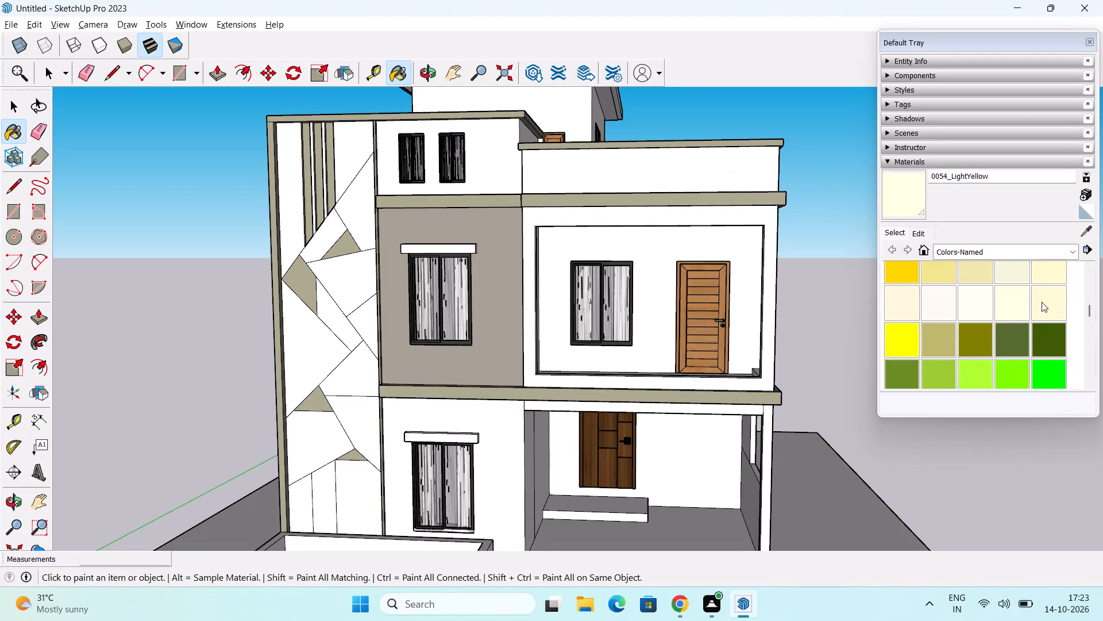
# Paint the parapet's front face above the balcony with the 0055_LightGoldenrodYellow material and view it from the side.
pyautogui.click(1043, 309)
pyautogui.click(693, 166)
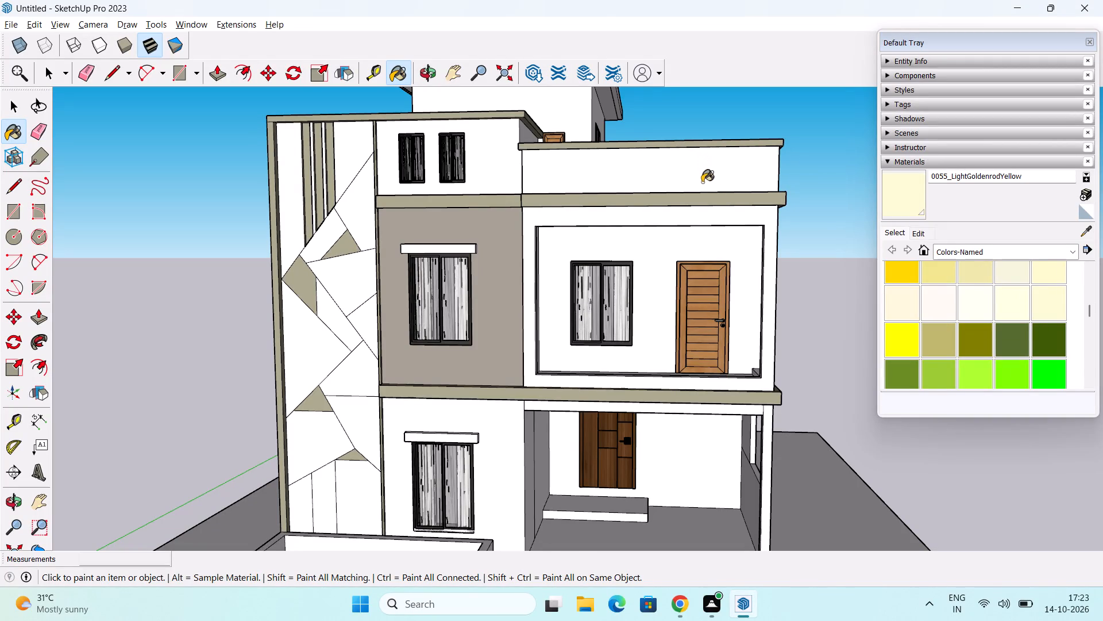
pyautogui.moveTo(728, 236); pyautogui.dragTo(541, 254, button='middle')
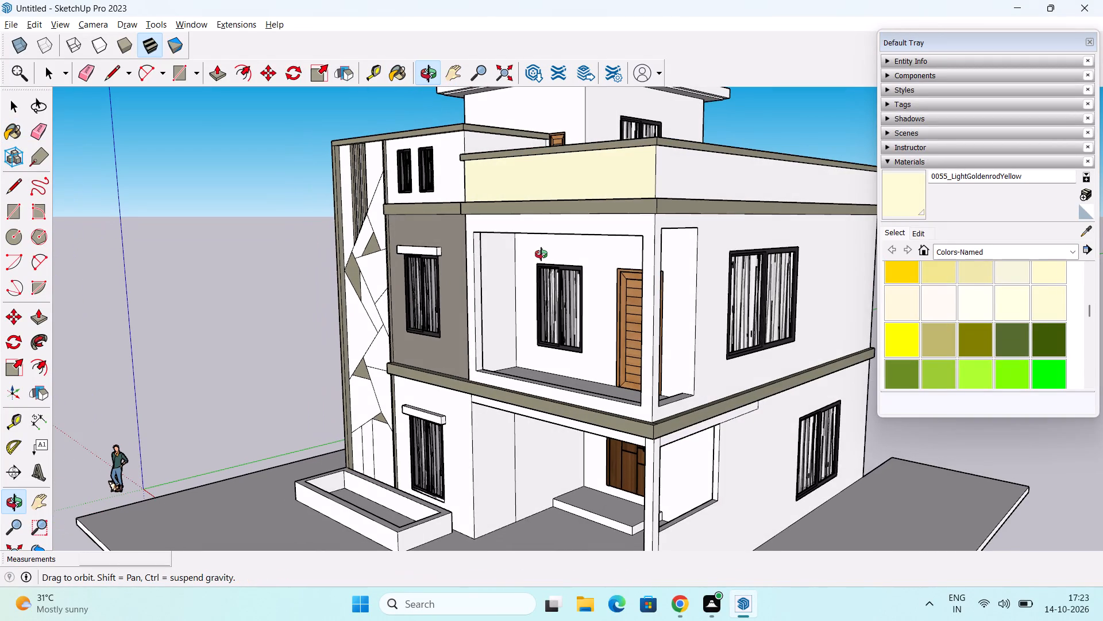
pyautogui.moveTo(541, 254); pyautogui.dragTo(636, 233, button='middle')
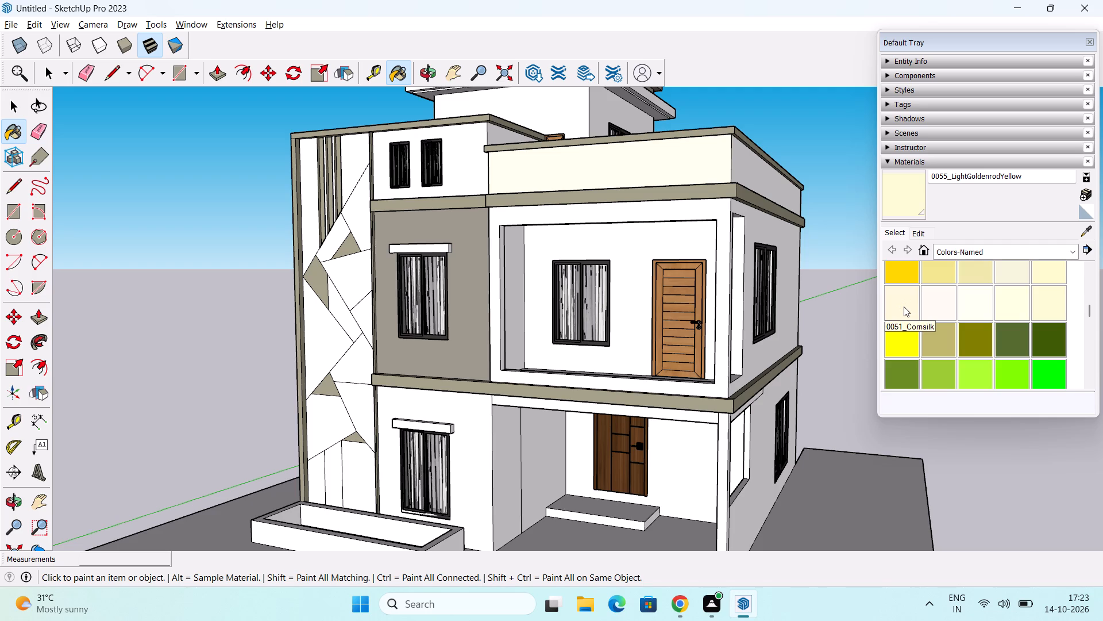
# Repaint the front face of the parapet above the balcony with the 0051_Cornsilk material.
pyautogui.click(904, 306)
pyautogui.click(688, 154)
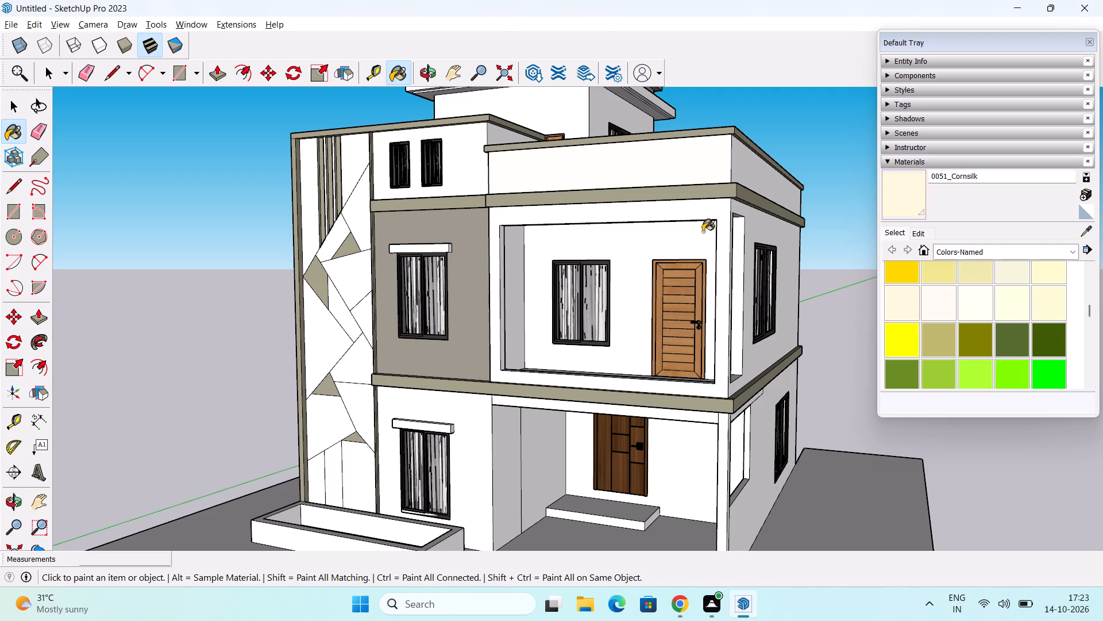
pyautogui.moveTo(703, 232); pyautogui.dragTo(600, 250, button='middle')
# Look through the Colors-Named collection for a shade for the exterior walls.
pyautogui.scroll(-3, 928, 315)
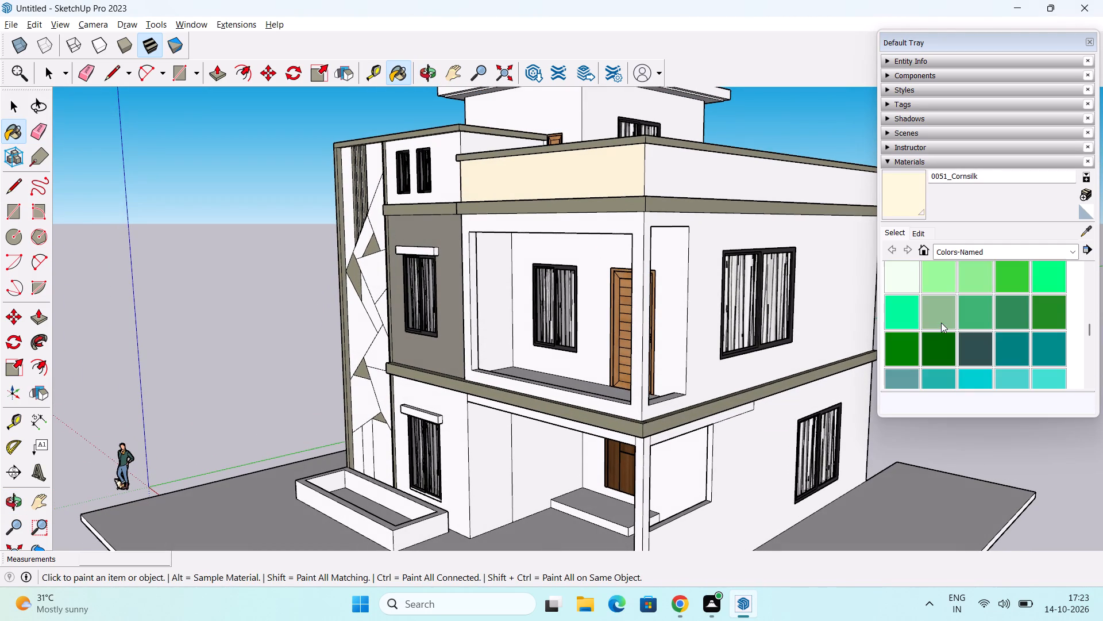
pyautogui.scroll(-5, 941, 323)
pyautogui.scroll(3, 941, 324)
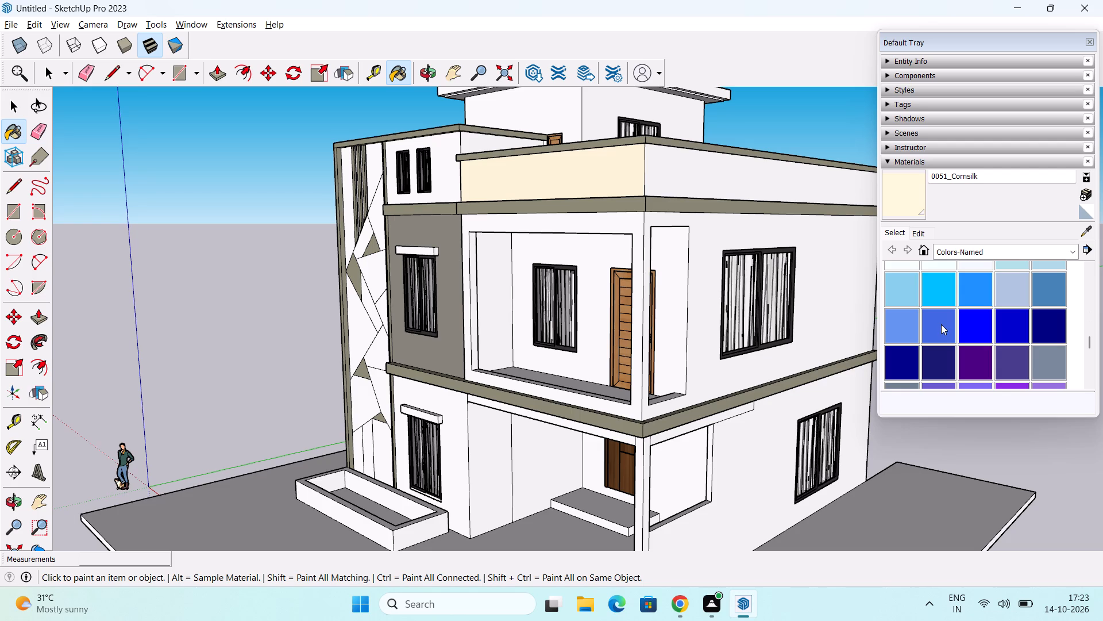
pyautogui.scroll(-3, 941, 324)
pyautogui.scroll(1, 1038, 319)
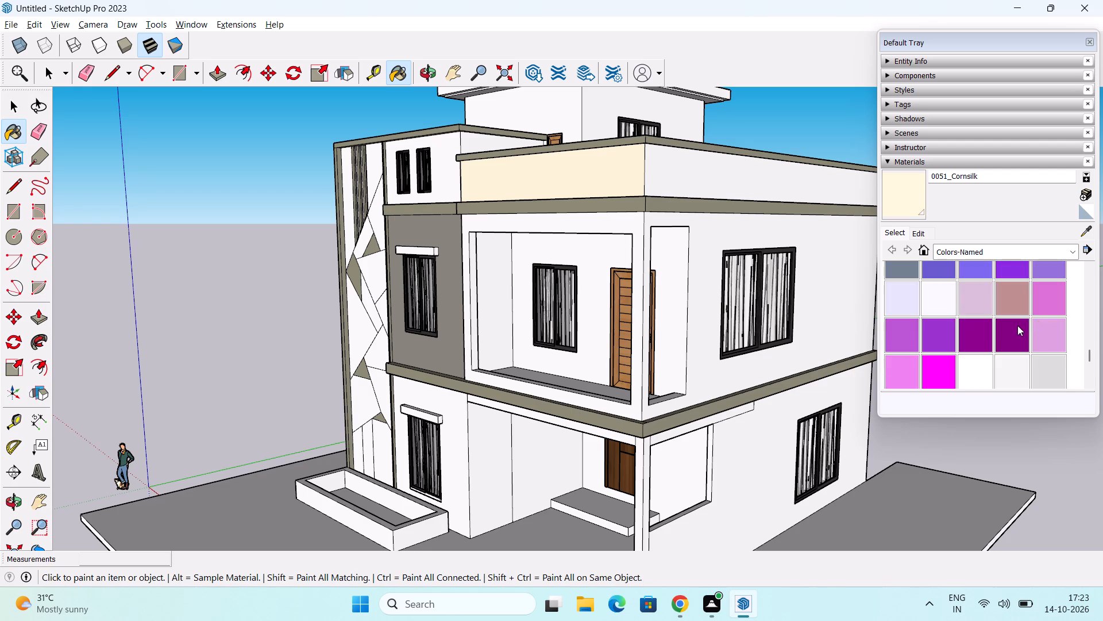
pyautogui.scroll(2, 1011, 327)
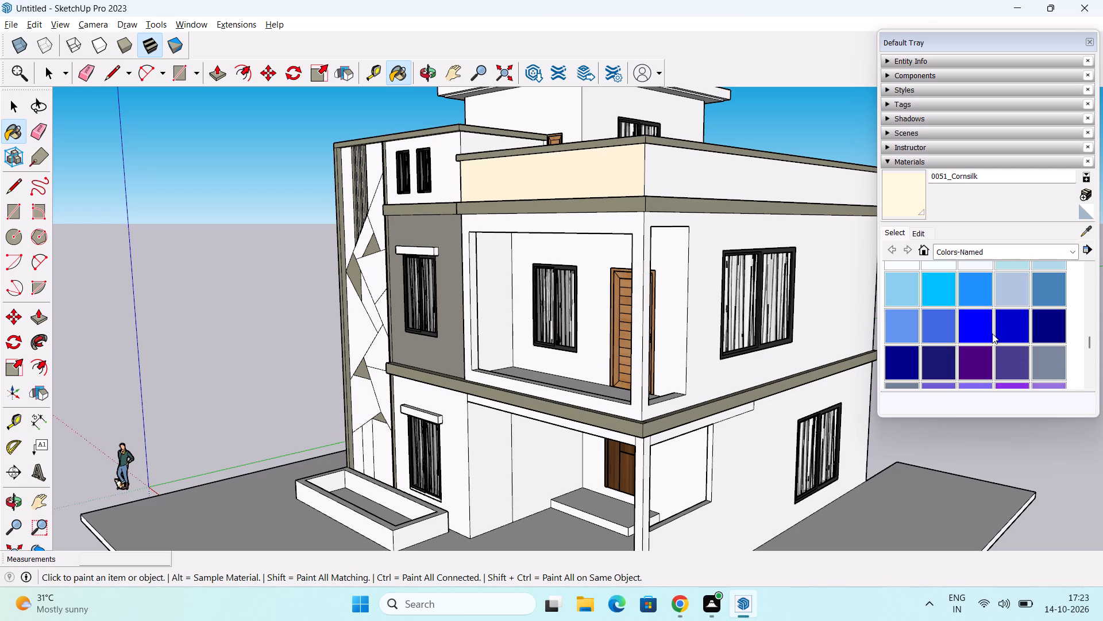
pyautogui.scroll(2, 992, 333)
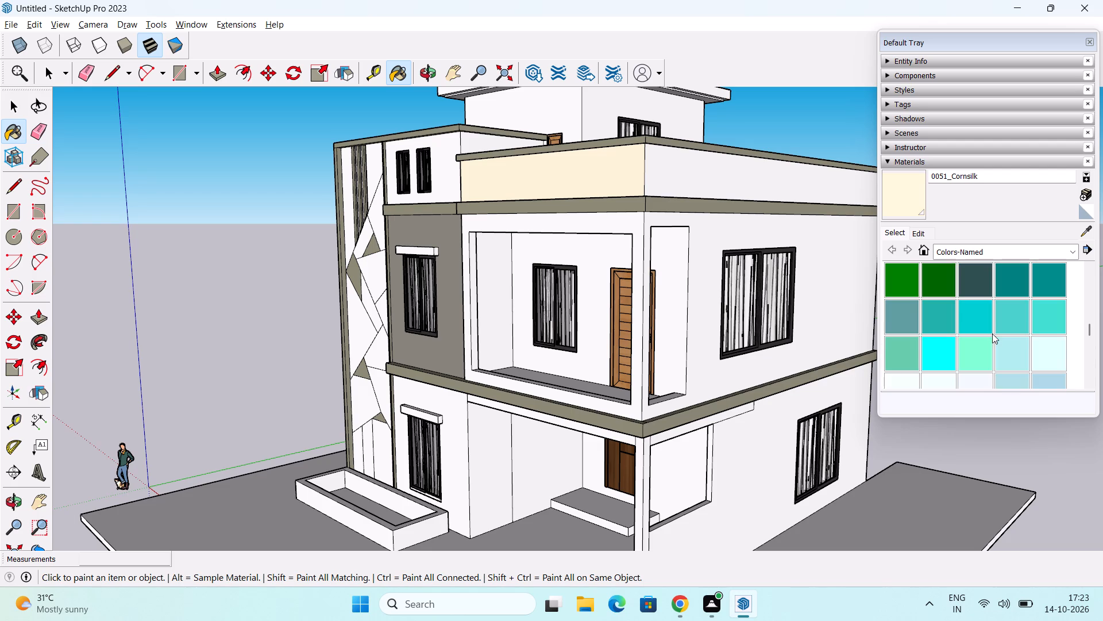
pyautogui.scroll(3, 992, 333)
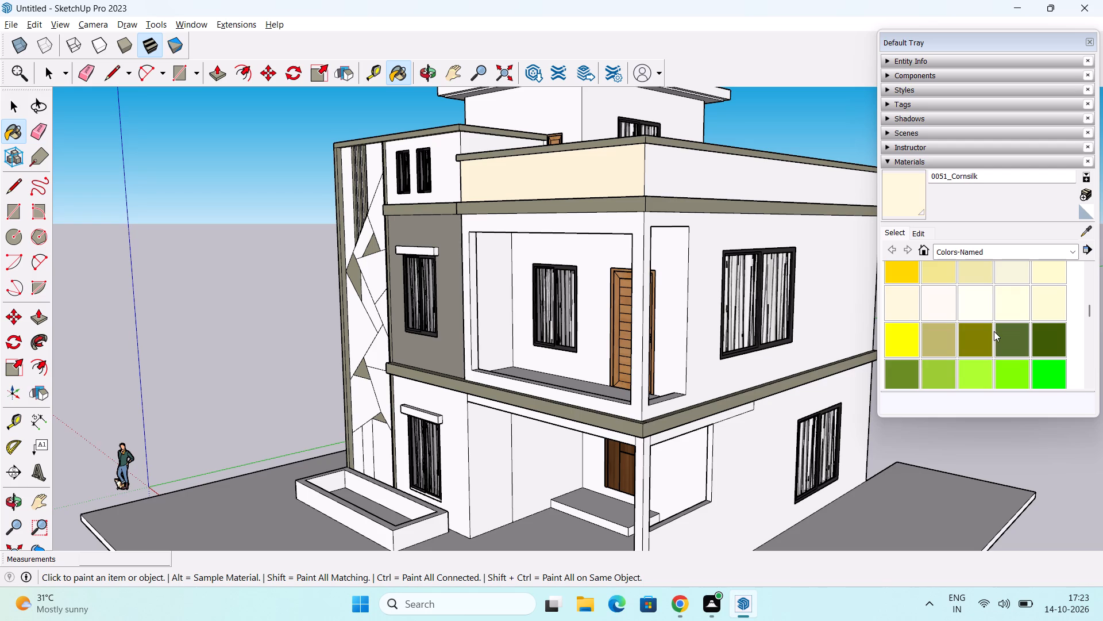
pyautogui.scroll(2, 989, 332)
pyautogui.scroll(-1, 989, 332)
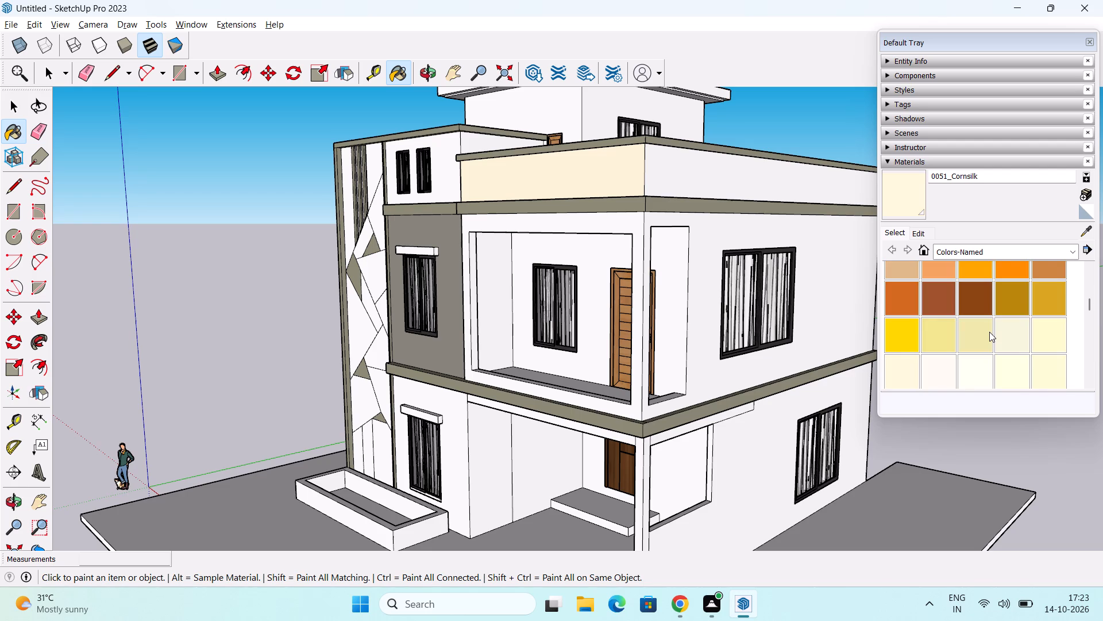
pyautogui.scroll(1, 989, 332)
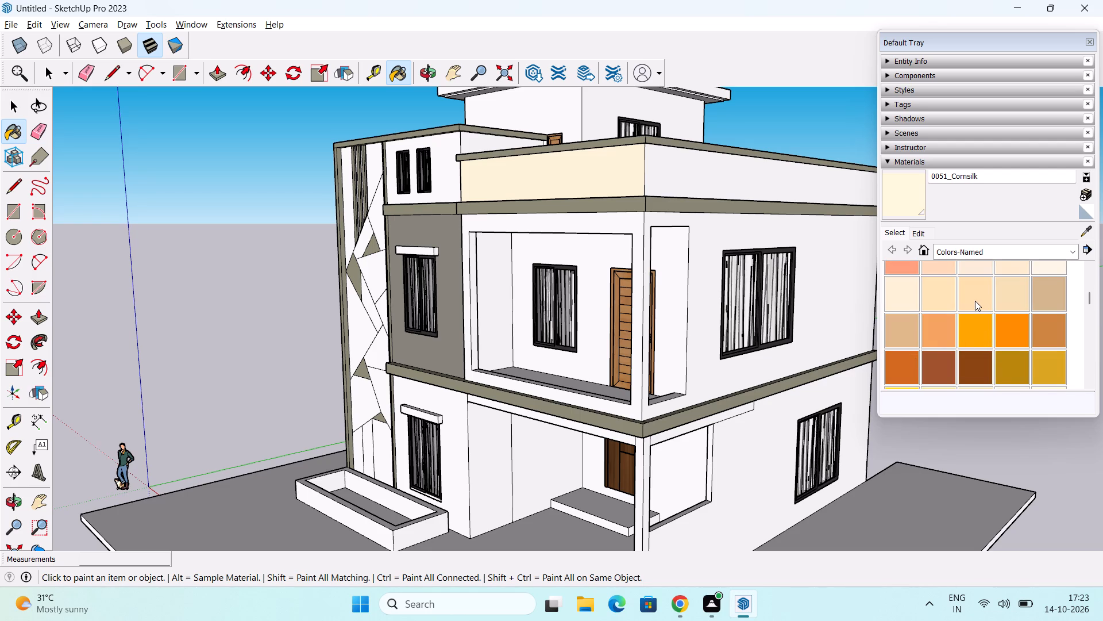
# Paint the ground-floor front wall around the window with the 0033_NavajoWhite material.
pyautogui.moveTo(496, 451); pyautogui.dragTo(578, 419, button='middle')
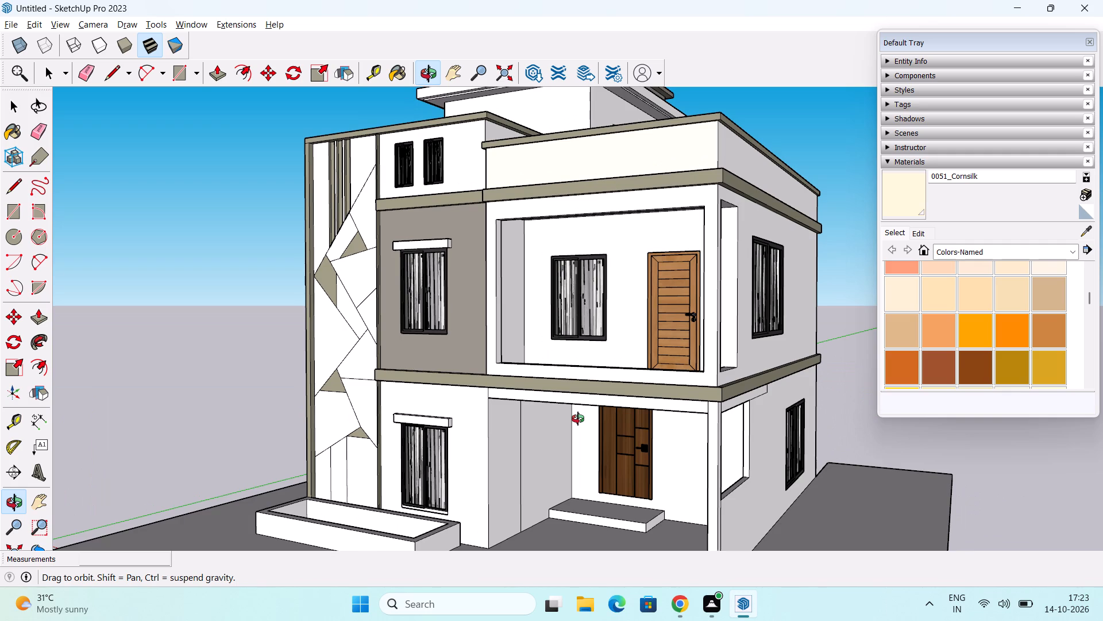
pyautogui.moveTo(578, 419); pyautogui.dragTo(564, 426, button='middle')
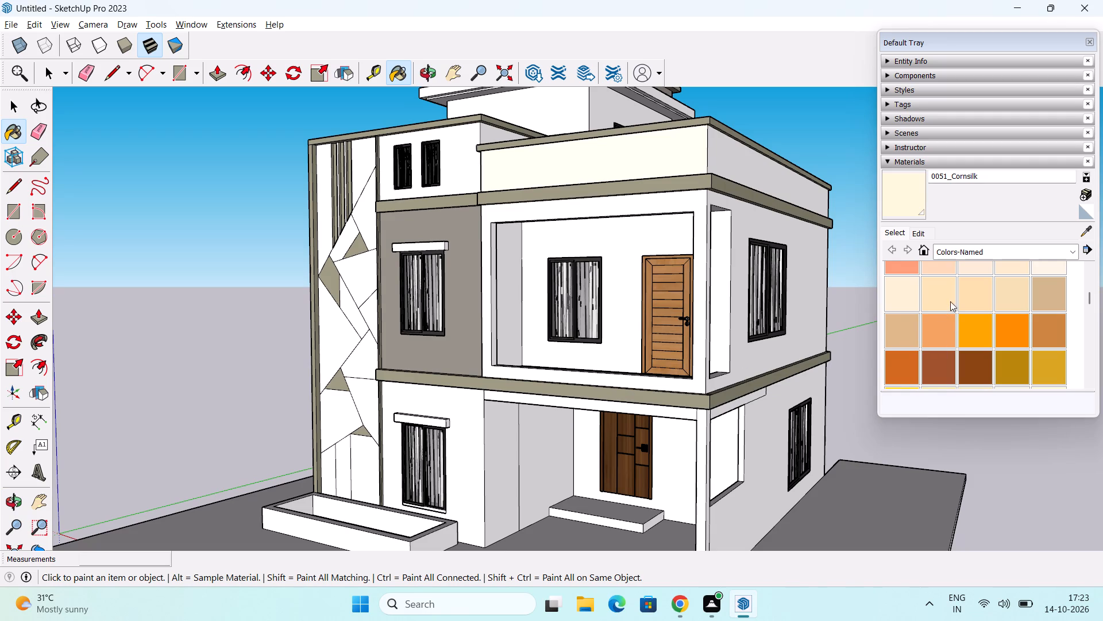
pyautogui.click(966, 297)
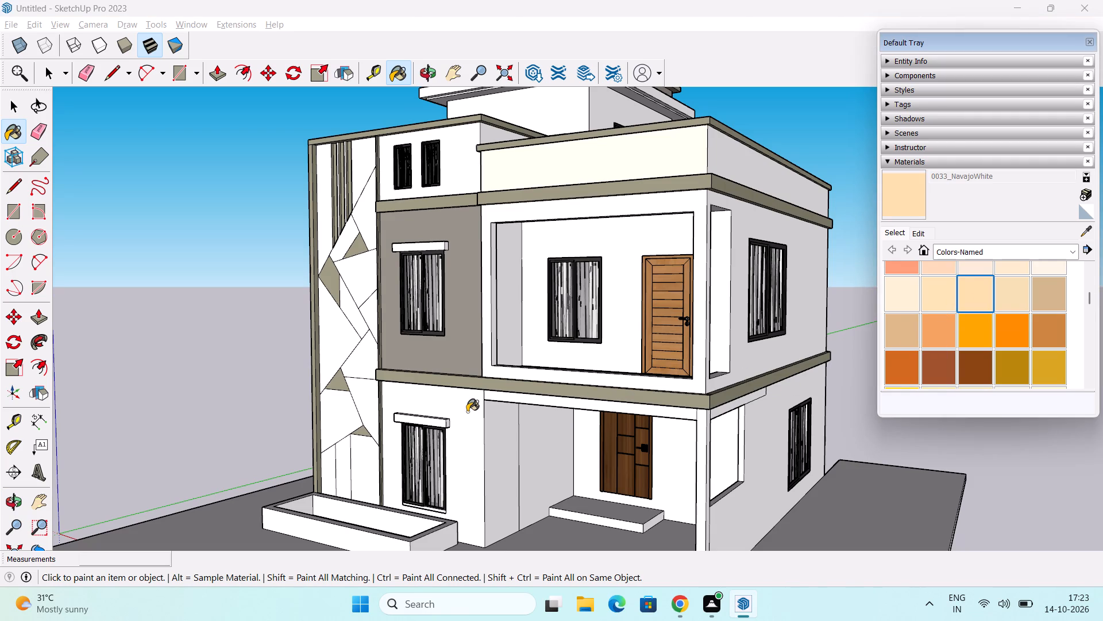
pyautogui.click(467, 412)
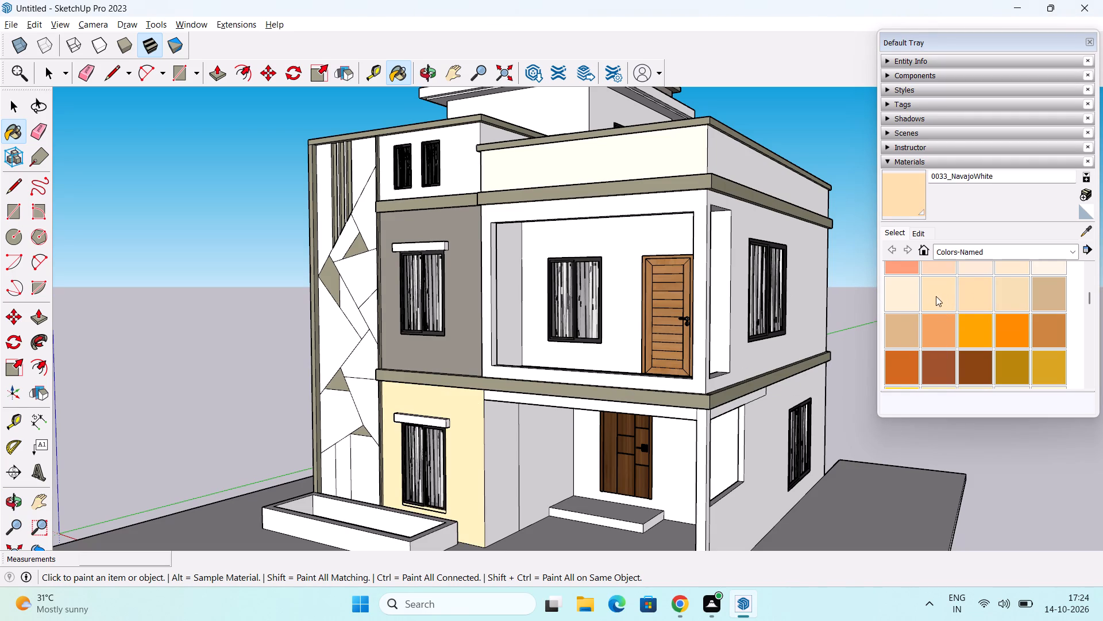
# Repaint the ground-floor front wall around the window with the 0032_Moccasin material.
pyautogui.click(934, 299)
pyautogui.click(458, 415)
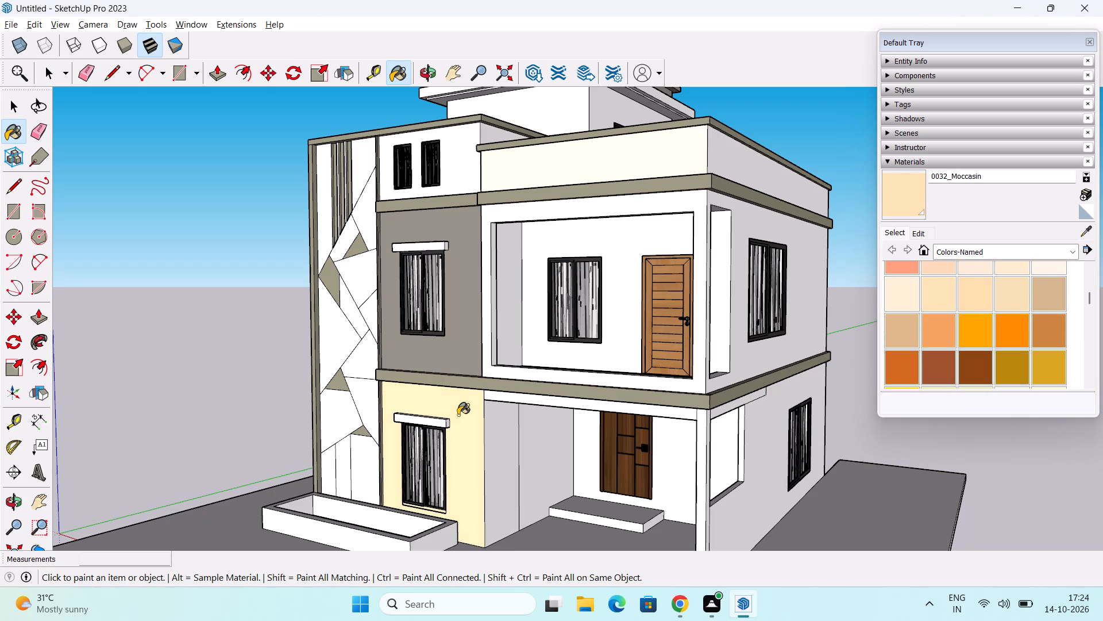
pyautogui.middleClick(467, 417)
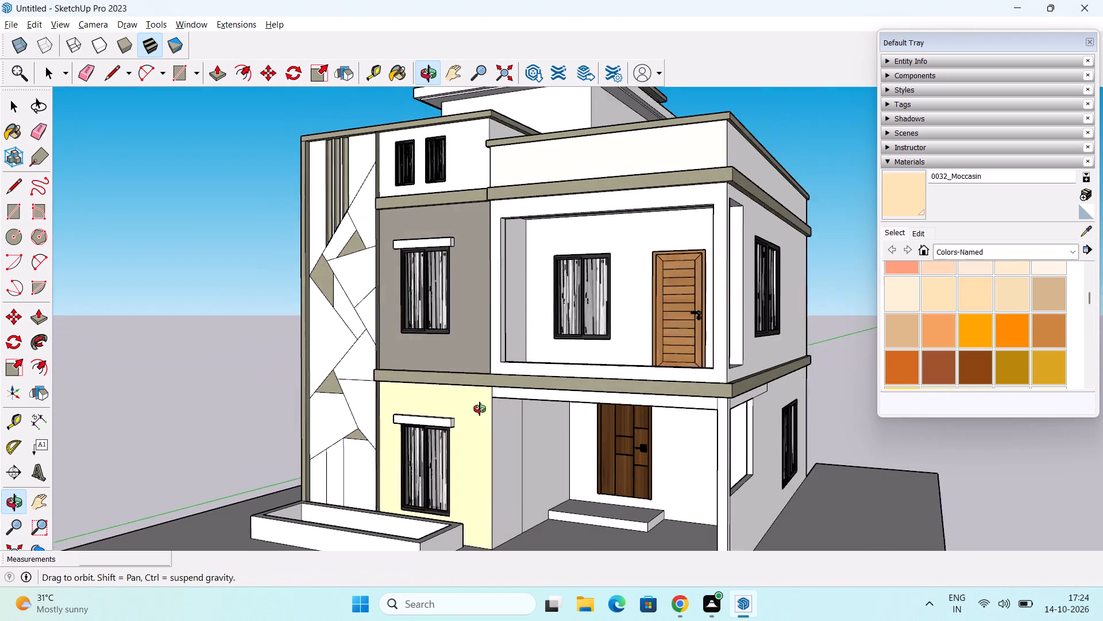
# Repaint the ground-floor front wall around the window with the 0035_Tan material and view it from the front.
pyautogui.click(1044, 299)
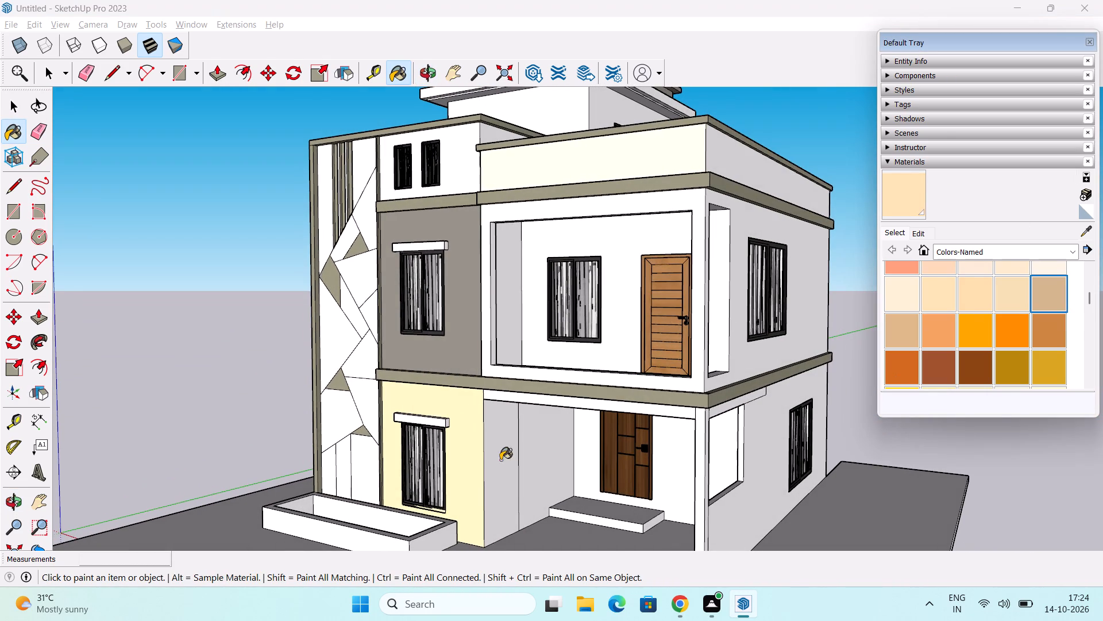
pyautogui.click(457, 447)
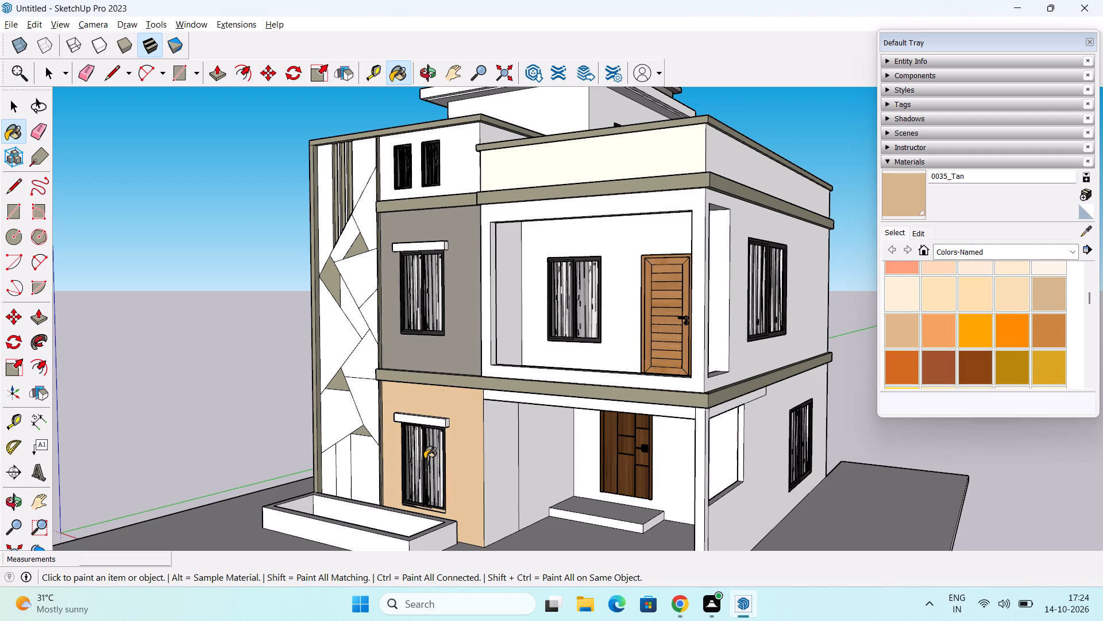
pyautogui.scroll(-2, 424, 459)
pyautogui.moveTo(425, 459); pyautogui.dragTo(489, 428, button='middle')
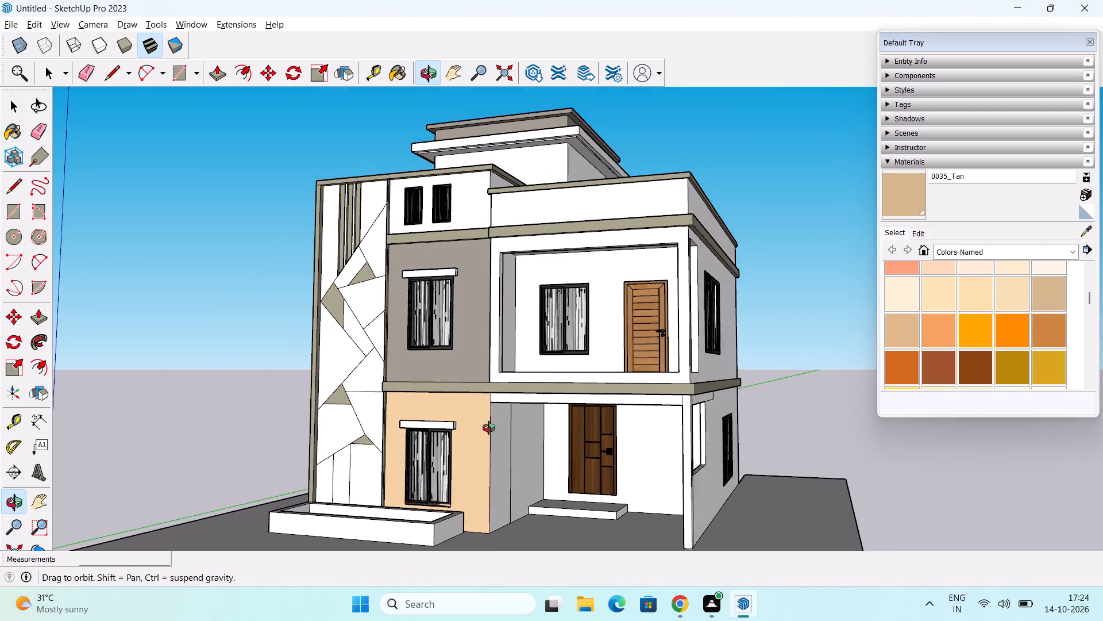
pyautogui.moveTo(489, 428); pyautogui.dragTo(481, 431, button='middle')
pyautogui.middleClick(477, 434)
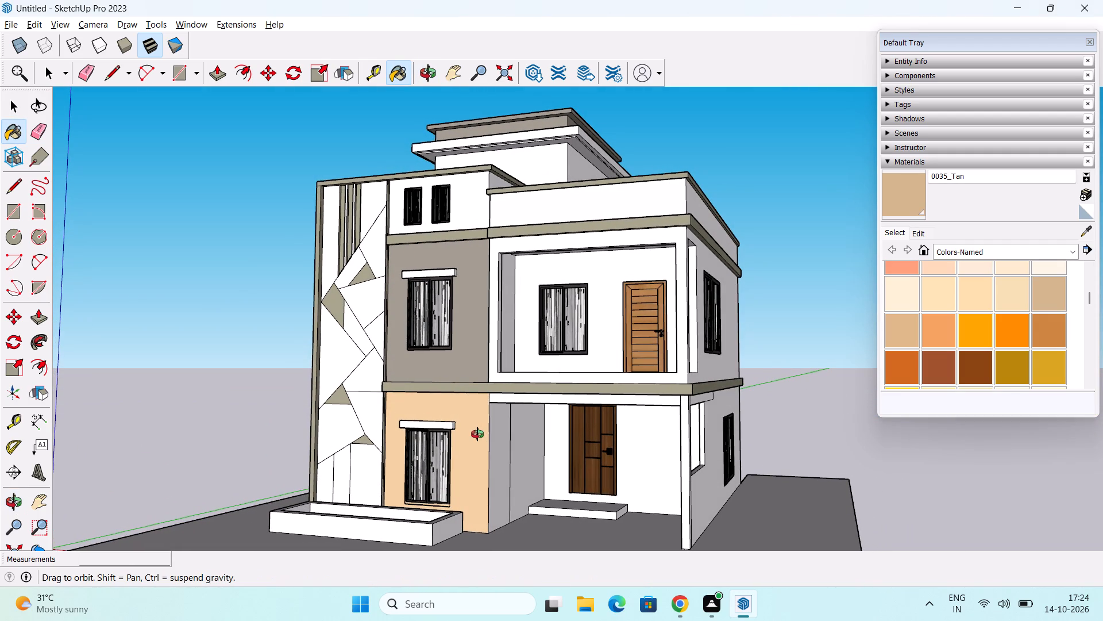
# Edit the 0035_Tan material's colour, reducing its HLS saturation to 19.
pyautogui.click(921, 232)
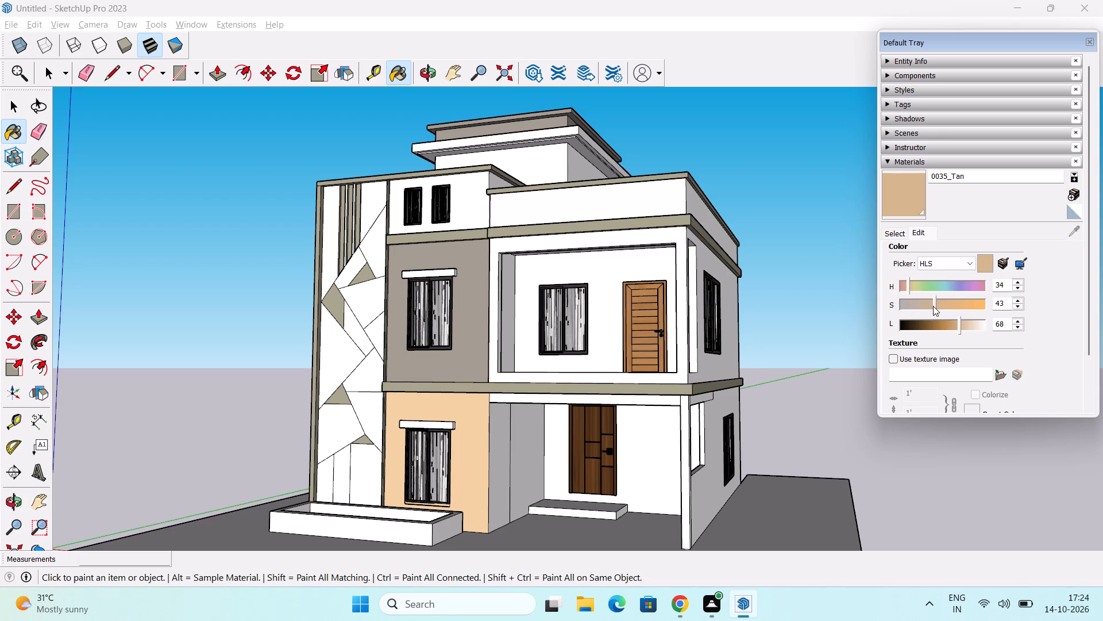
pyautogui.scroll(-7, 933, 306)
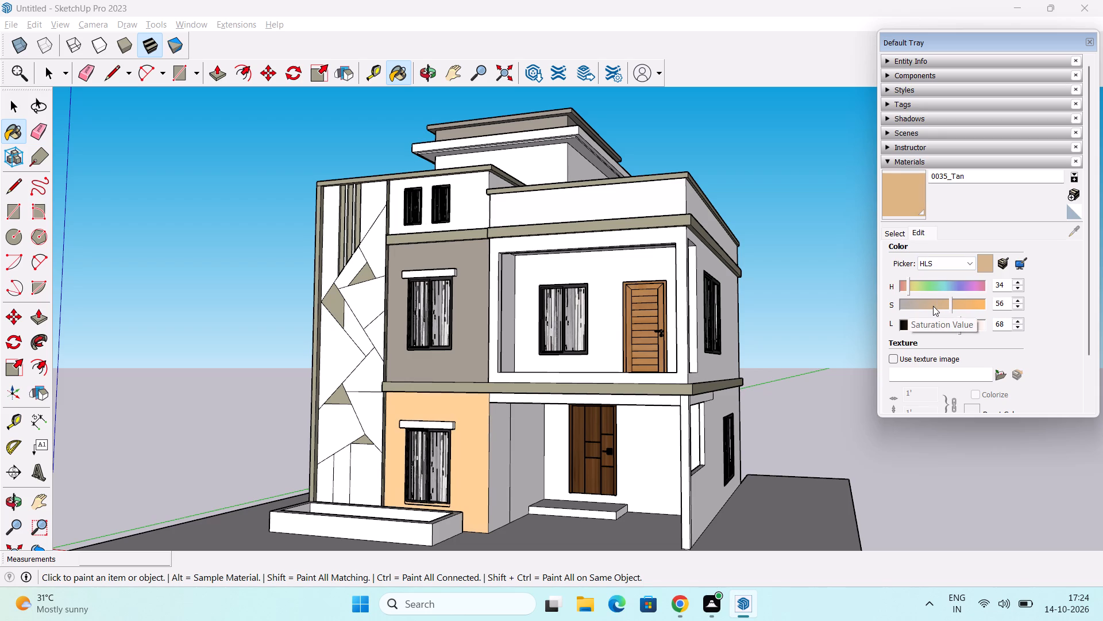
pyautogui.scroll(-2, 933, 306)
pyautogui.scroll(17, 942, 305)
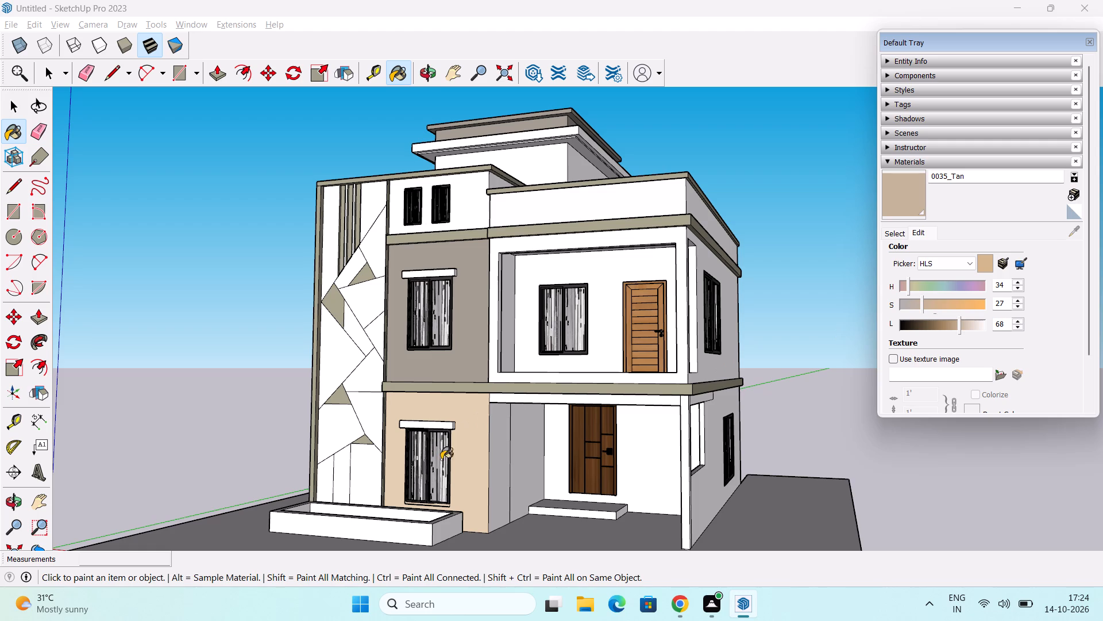
pyautogui.moveTo(457, 461); pyautogui.dragTo(457, 436, button='middle')
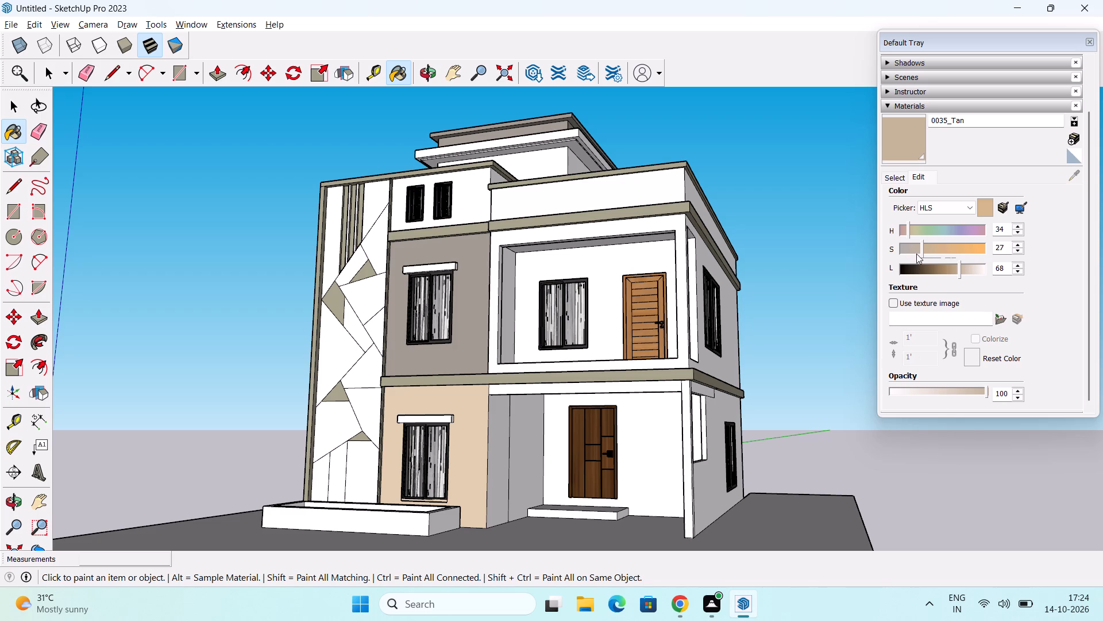
pyautogui.scroll(2, 918, 247)
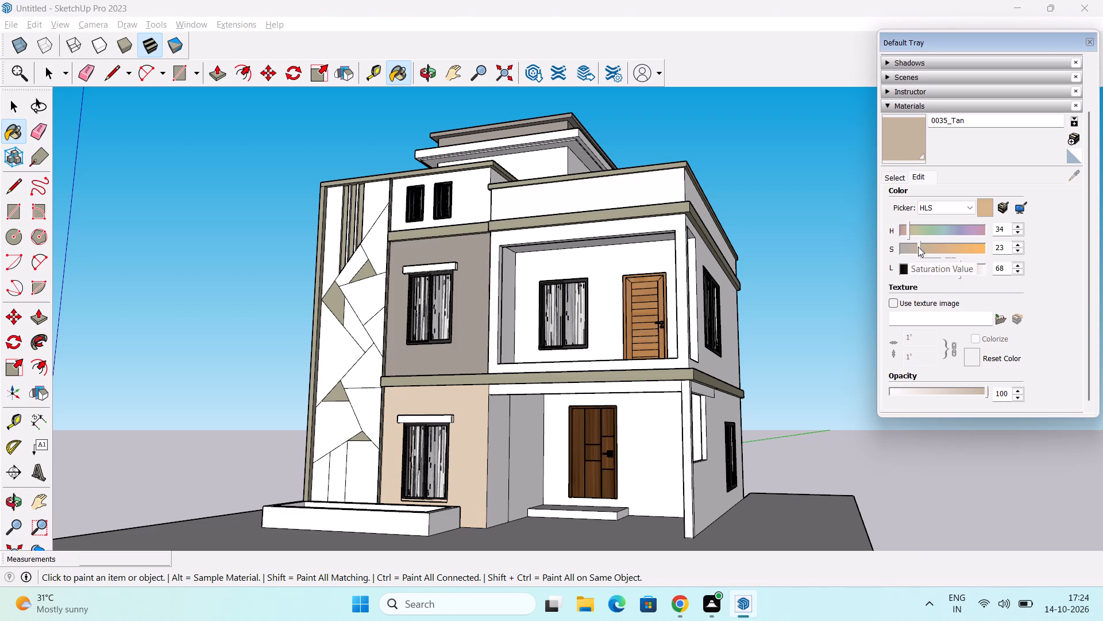
pyautogui.scroll(2, 918, 247)
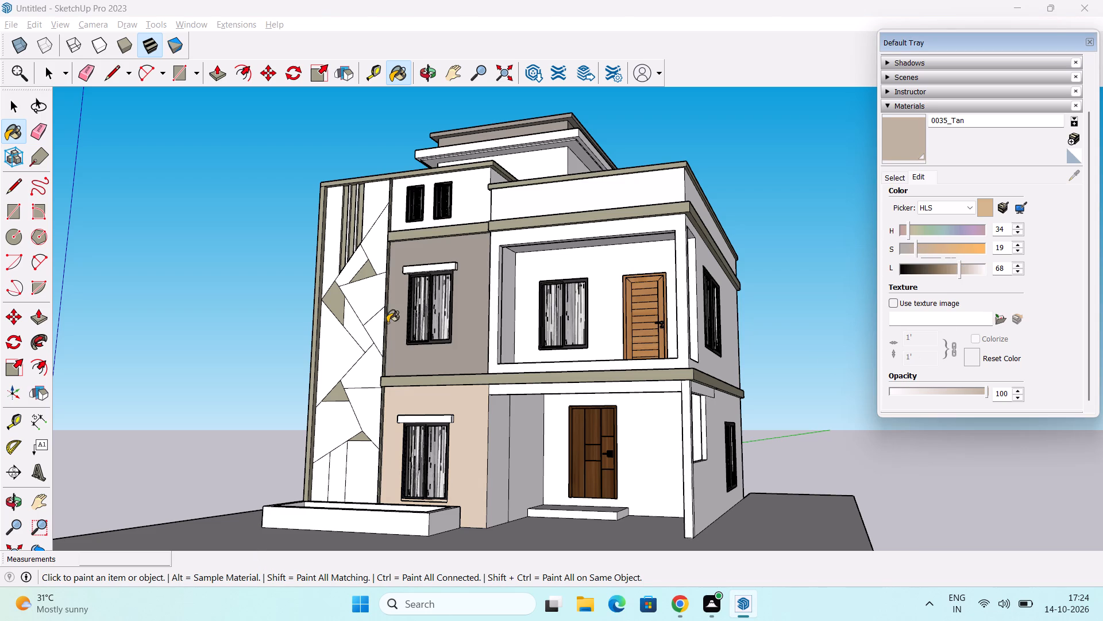
# Paint the front face and the adjacent balcony-side face of the rooftop tank with the adjusted 0035_Tan material.
pyautogui.moveTo(472, 438); pyautogui.dragTo(550, 431, button='middle')
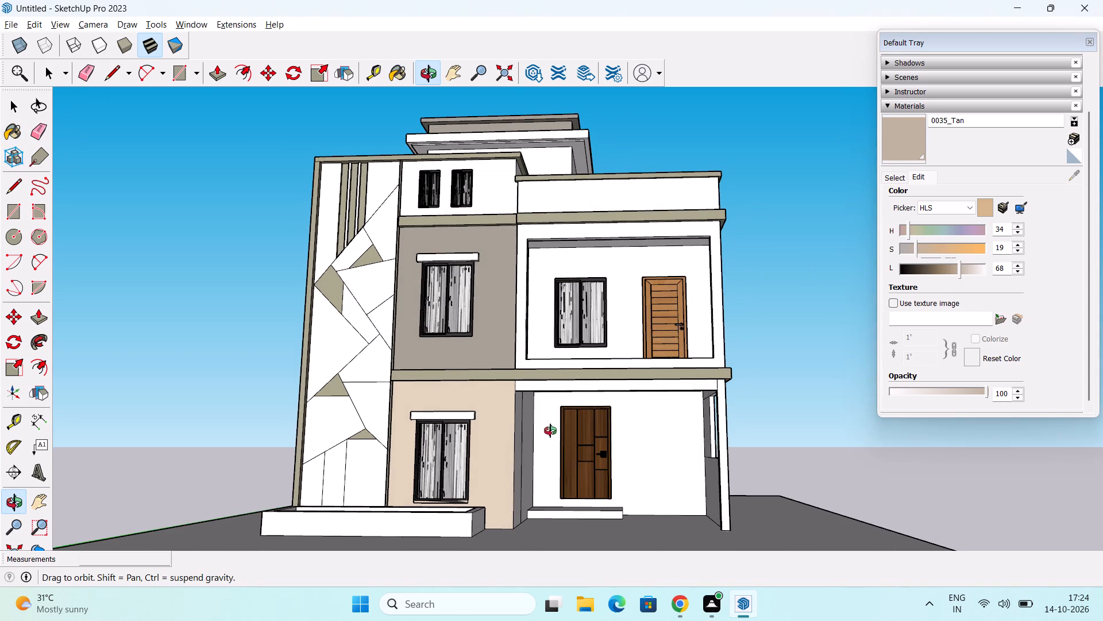
pyautogui.moveTo(550, 431); pyautogui.dragTo(453, 453, button='middle')
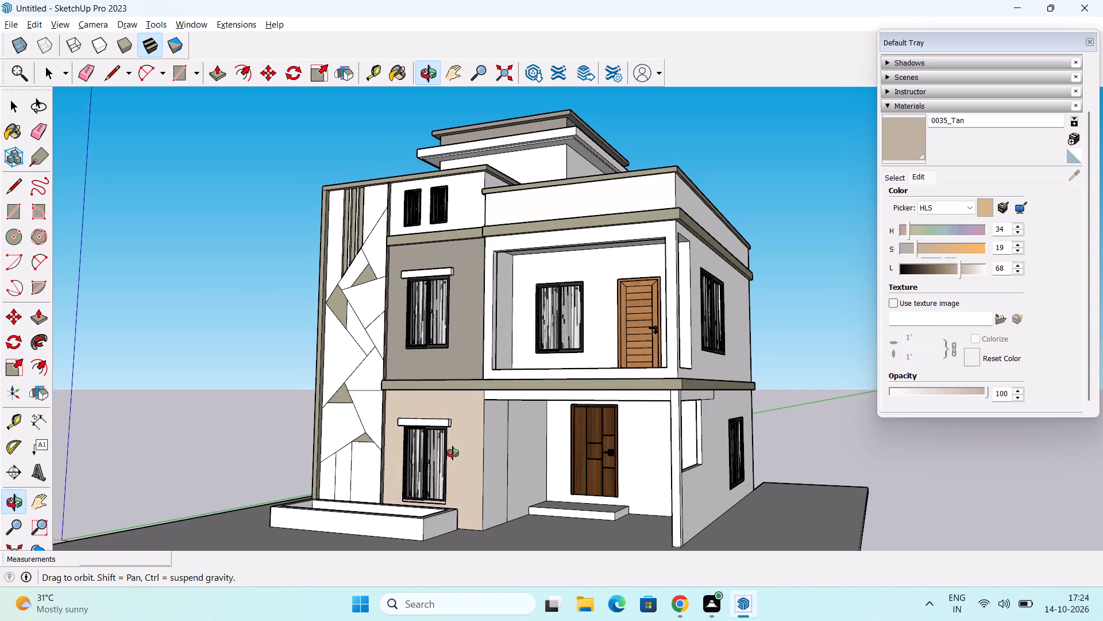
pyautogui.moveTo(453, 453); pyautogui.dragTo(526, 528, button='middle')
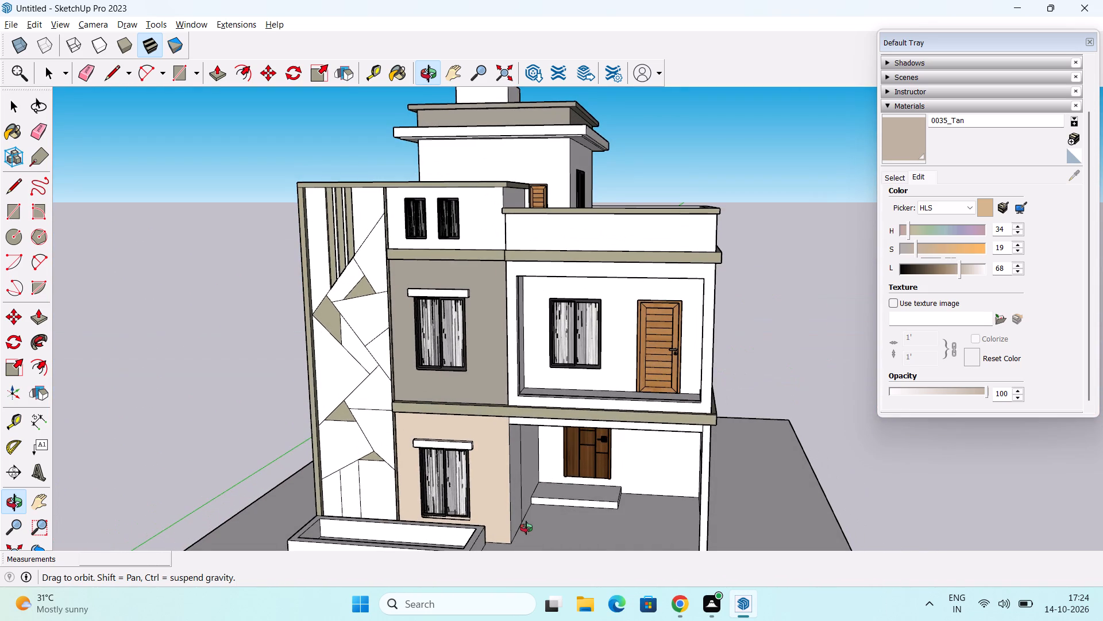
pyautogui.moveTo(526, 528); pyautogui.dragTo(496, 527, button='middle')
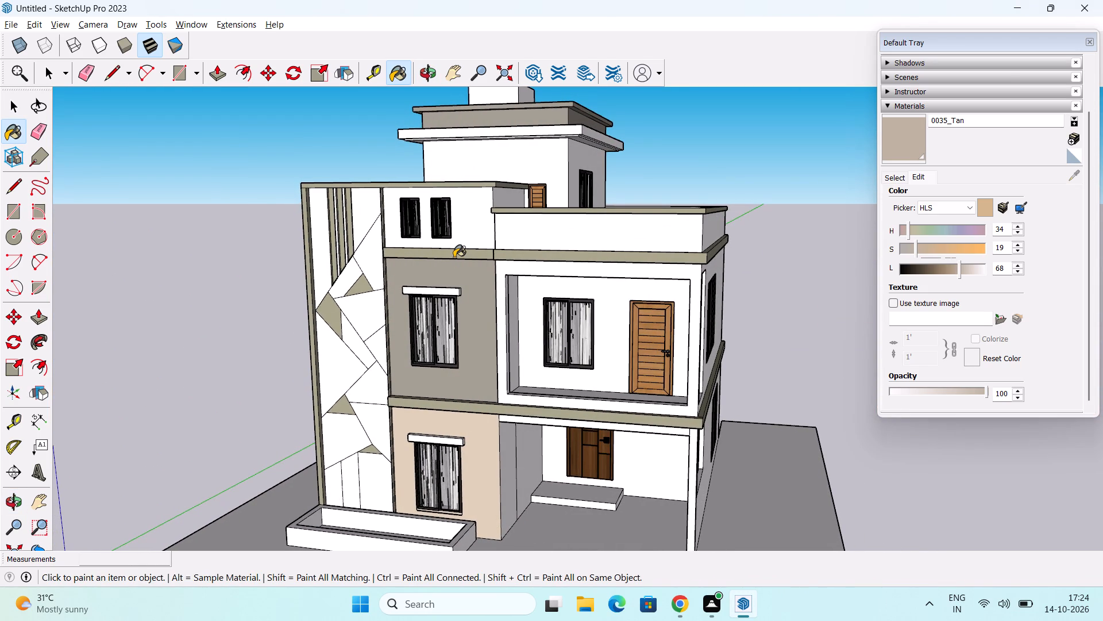
pyautogui.keyDown('shift'); pyautogui.moveTo(454, 258); pyautogui.dragTo(481, 382, button='middle'); pyautogui.keyUp('shift')
pyautogui.click(518, 200)
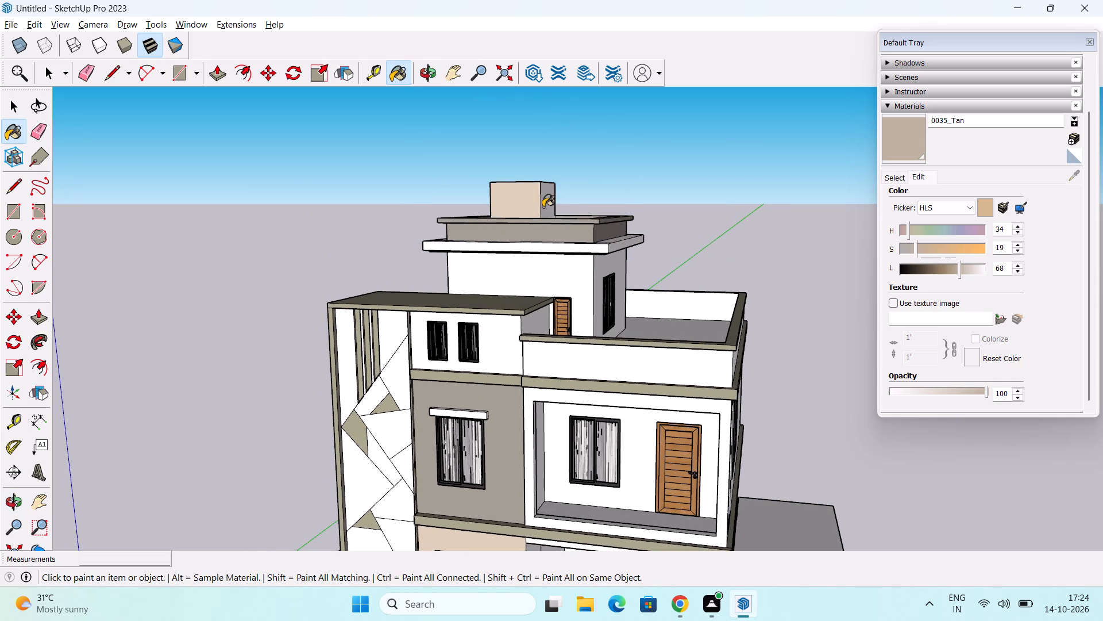
pyautogui.moveTo(546, 219); pyautogui.dragTo(464, 240, button='middle')
pyautogui.click(573, 190)
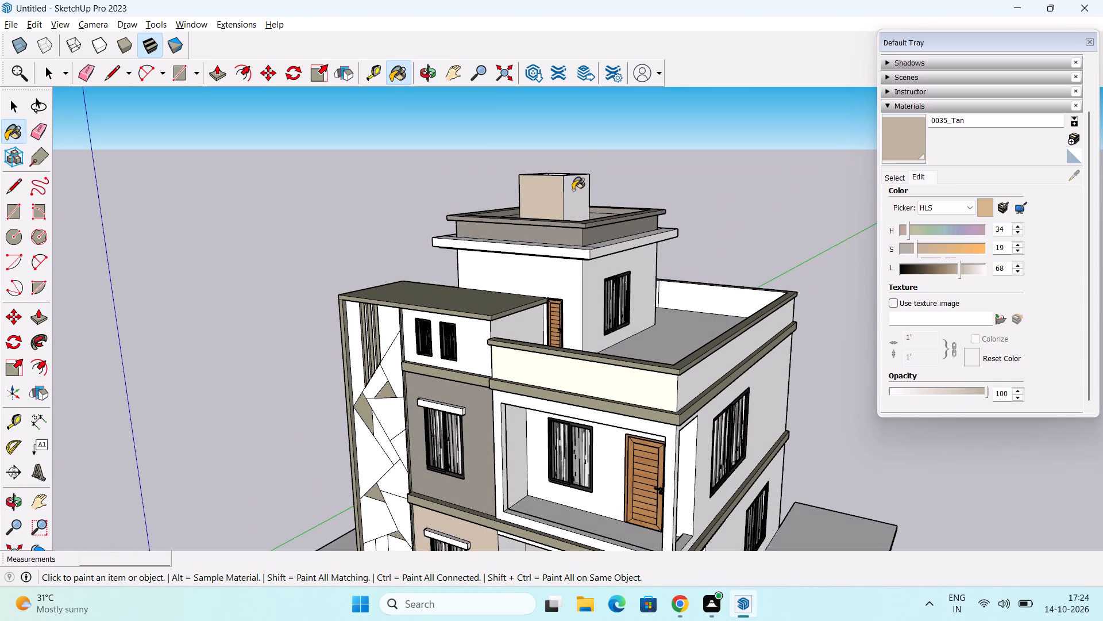
# Paint the remaining two outer faces of the rooftop tank with the adjusted 0035_Tan material.
pyautogui.moveTo(503, 260); pyautogui.dragTo(719, 269, button='middle')
pyautogui.moveTo(498, 278); pyautogui.dragTo(733, 319, button='middle')
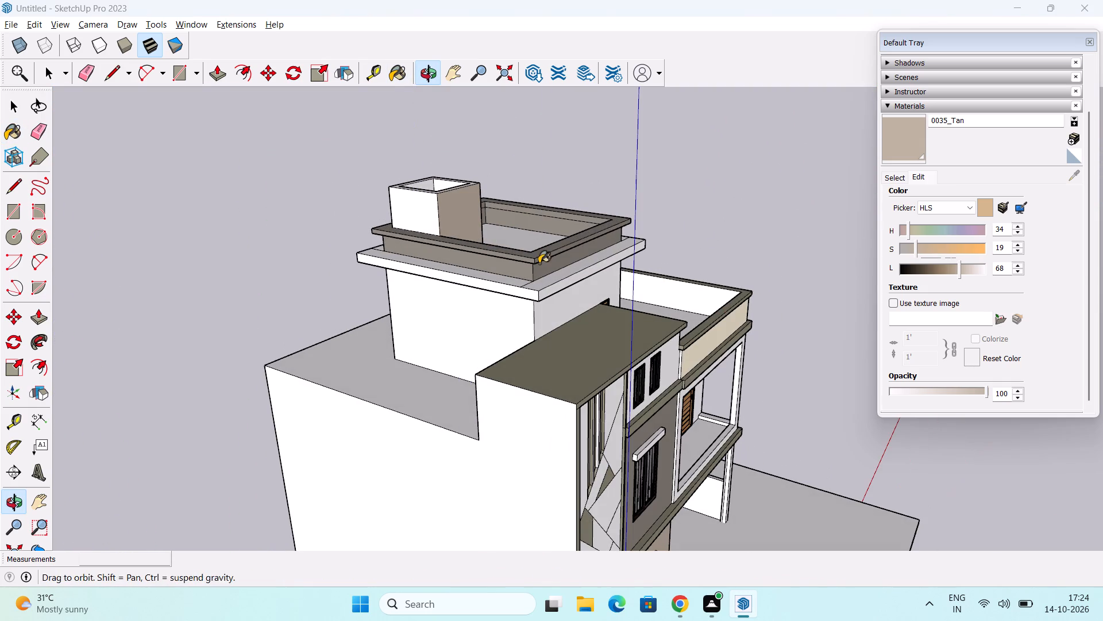
pyautogui.click(422, 222)
pyautogui.moveTo(416, 230); pyautogui.dragTo(658, 255, button='middle')
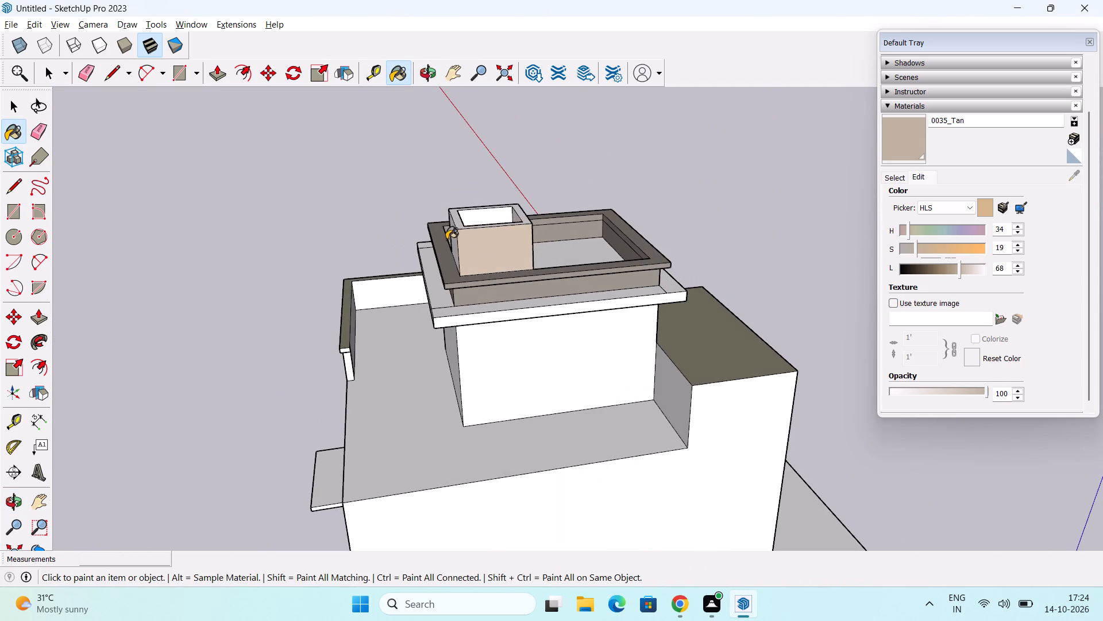
pyautogui.moveTo(437, 235); pyautogui.dragTo(547, 243, button='middle')
pyautogui.click(536, 252)
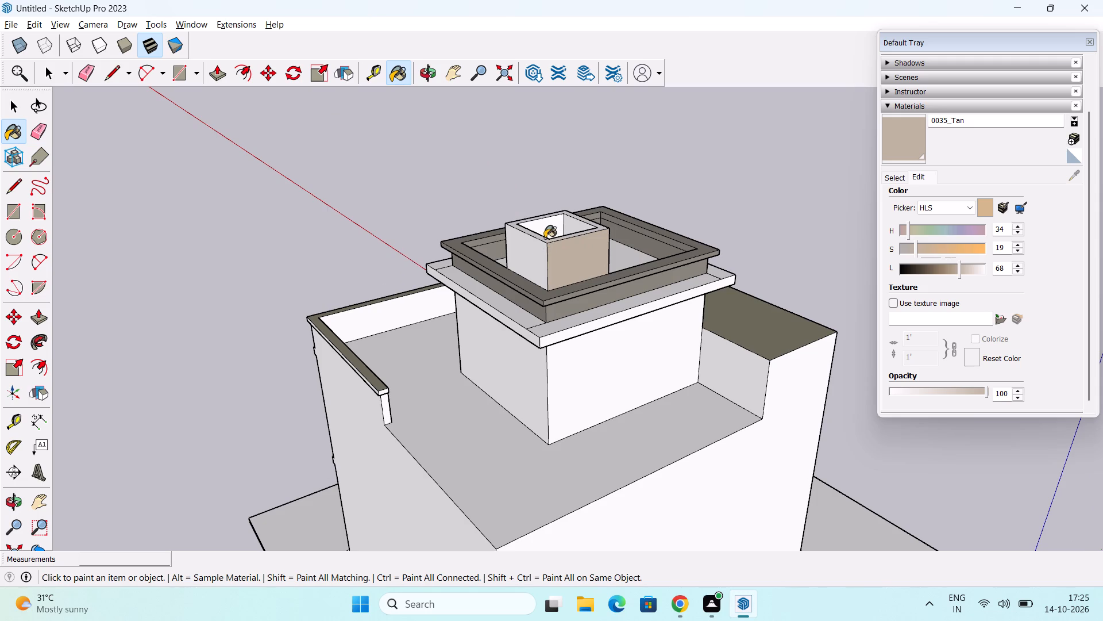
# Paint the rooftop tank's top rim and exposed inner faces with the 0035_Tan material.
pyautogui.click(544, 238)
pyautogui.moveTo(573, 247); pyautogui.dragTo(503, 292, button='middle')
pyautogui.click(516, 254)
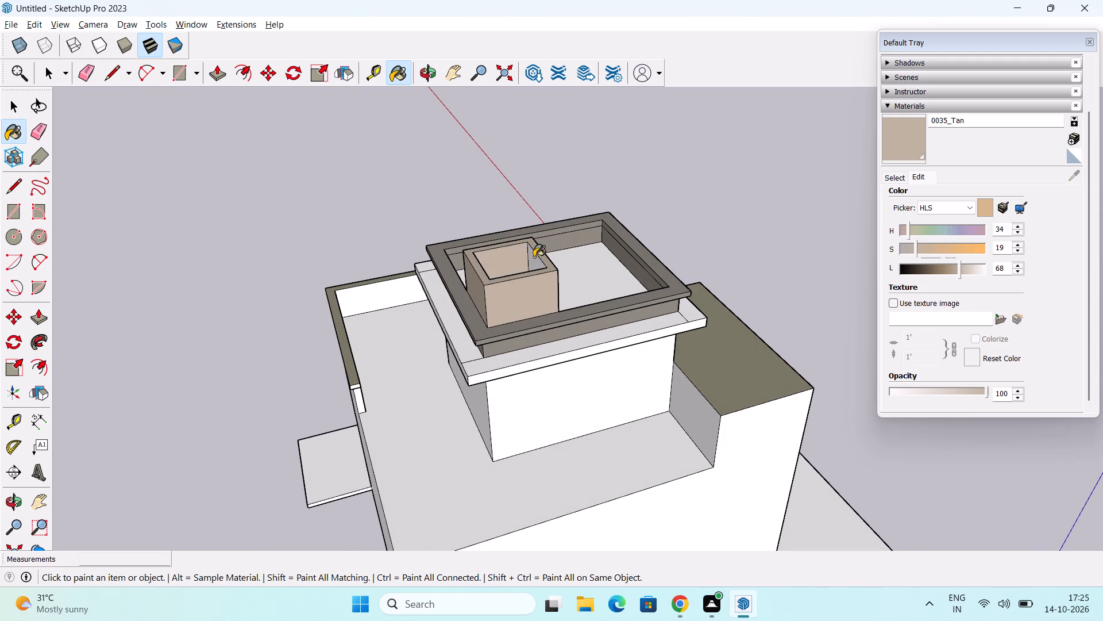
pyautogui.click(534, 257)
pyautogui.moveTo(520, 286); pyautogui.dragTo(645, 300, button='middle')
pyautogui.moveTo(492, 320); pyautogui.dragTo(637, 340, button='middle')
pyautogui.moveTo(635, 343); pyautogui.dragTo(665, 341, button='middle')
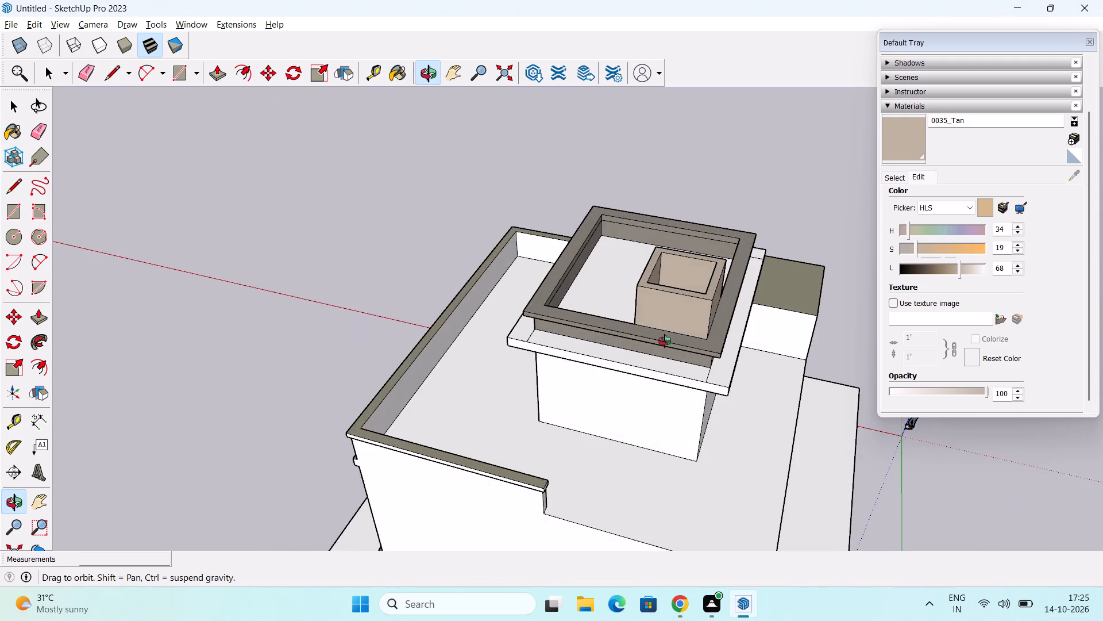
pyautogui.moveTo(665, 341); pyautogui.dragTo(800, 348, button='middle')
pyautogui.click(786, 230)
# Paint the last unpainted inner face of the rooftop tank with the 0035_Tan material.
pyautogui.moveTo(651, 348); pyautogui.dragTo(753, 376, button='middle')
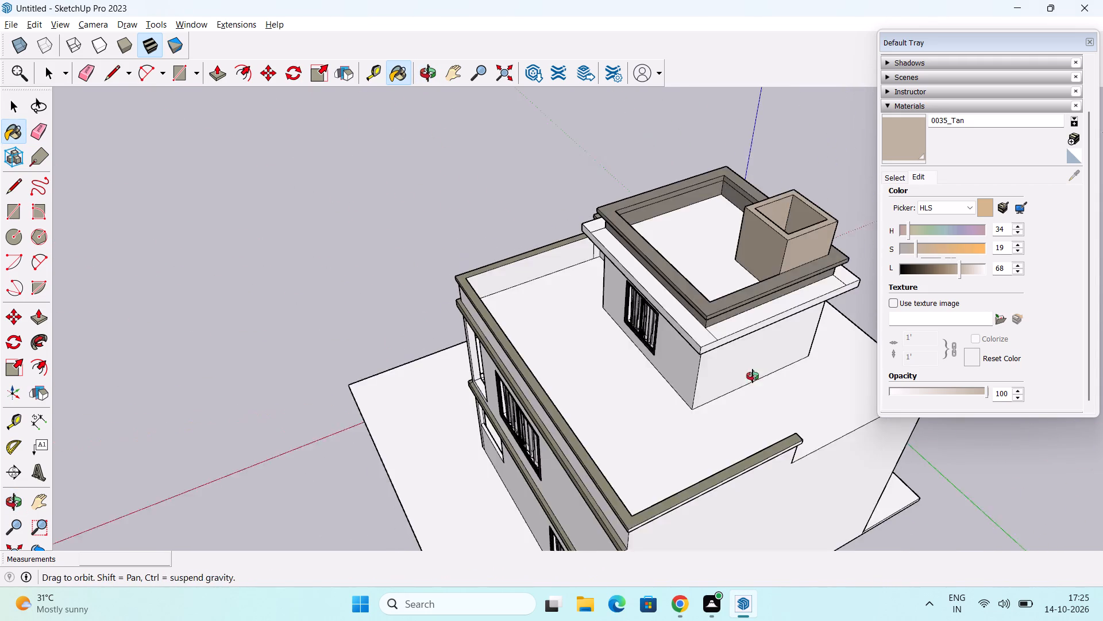
pyautogui.moveTo(753, 376); pyautogui.dragTo(758, 375, button='middle')
pyautogui.moveTo(540, 313); pyautogui.dragTo(691, 349, button='middle')
pyautogui.moveTo(569, 319); pyautogui.dragTo(661, 299, button='middle')
pyautogui.moveTo(633, 249); pyautogui.dragTo(724, 247, button='middle')
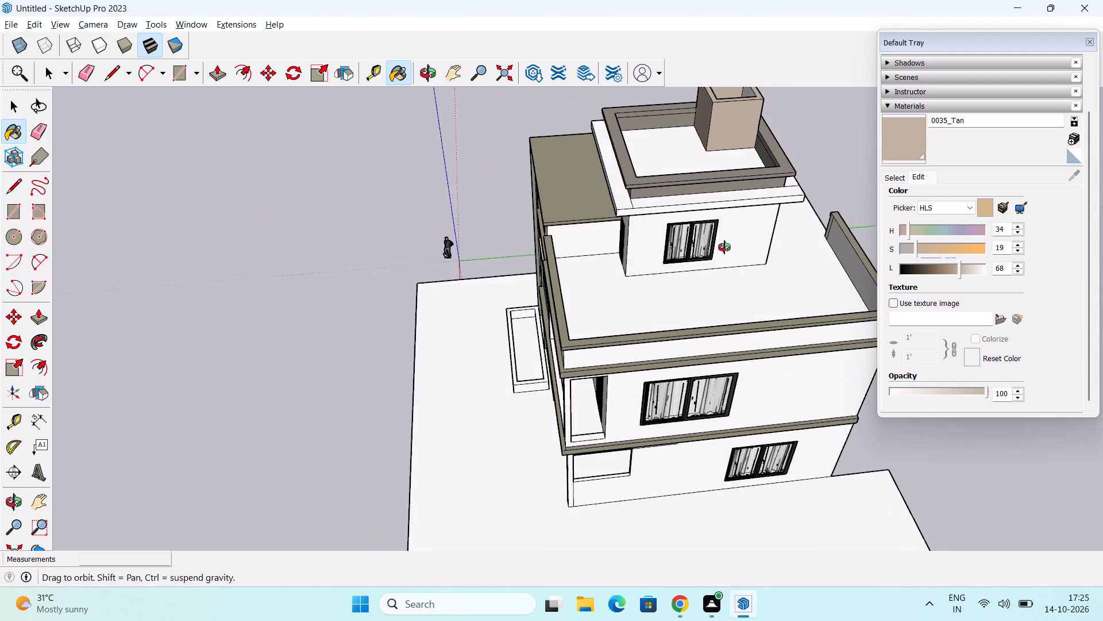
pyautogui.moveTo(724, 247); pyautogui.dragTo(725, 247, button='middle')
pyautogui.keyDown('shift'); pyautogui.moveTo(684, 252); pyautogui.dragTo(672, 387, button='middle'); pyautogui.keyUp('shift')
pyautogui.scroll(2, 699, 254)
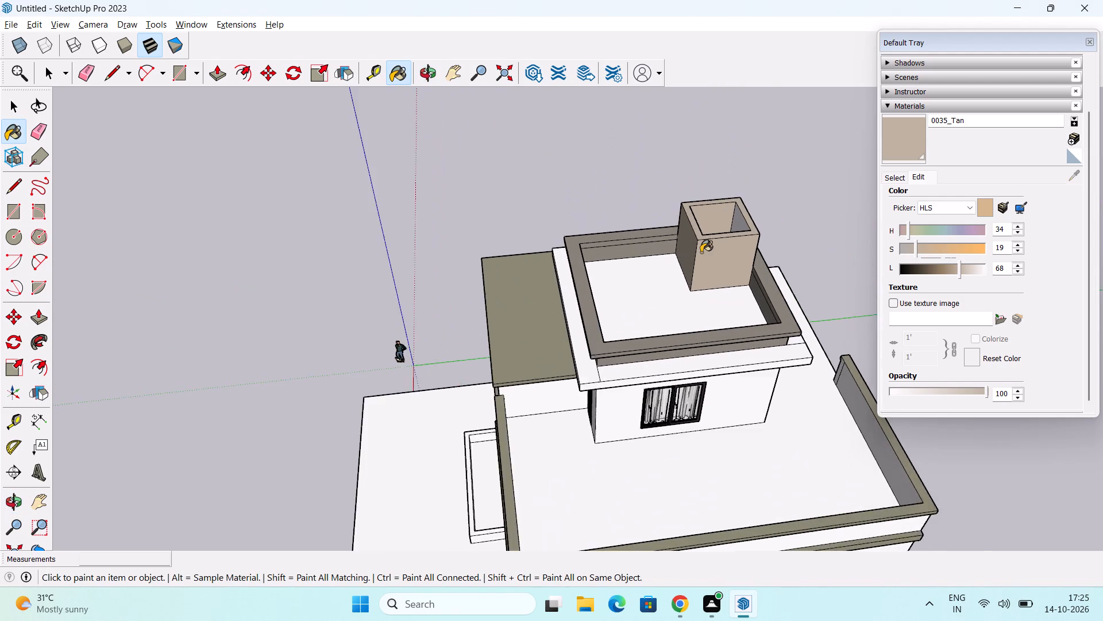
pyautogui.scroll(2, 701, 252)
pyautogui.click(746, 209)
pyautogui.scroll(-6, 695, 283)
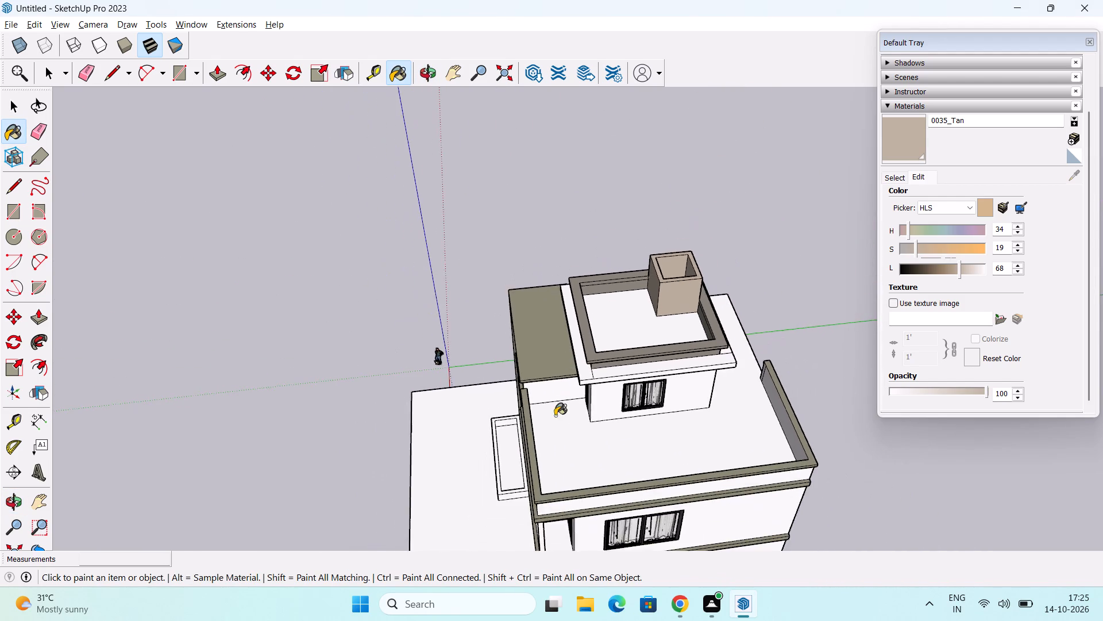
# Paint the white polygon low in the front patterned panel, beside the ground-floor window wall, with the 0035_Tan material.
pyautogui.moveTo(555, 416); pyautogui.dragTo(747, 291, button='middle')
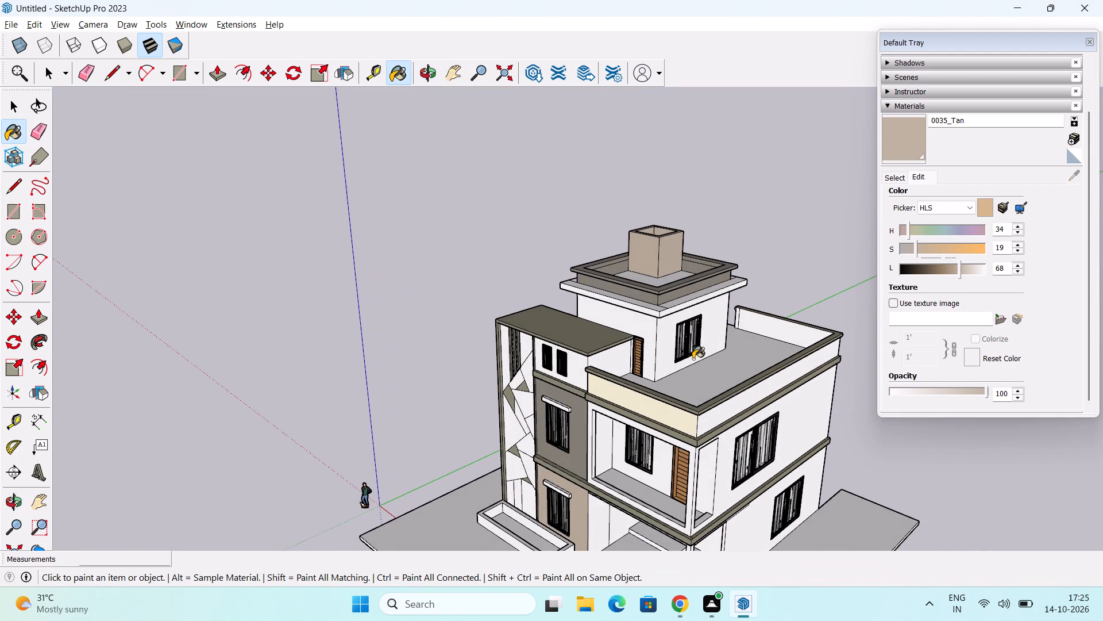
pyautogui.moveTo(685, 365); pyautogui.dragTo(673, 319, button='middle')
pyautogui.moveTo(642, 400); pyautogui.dragTo(686, 352, button='middle')
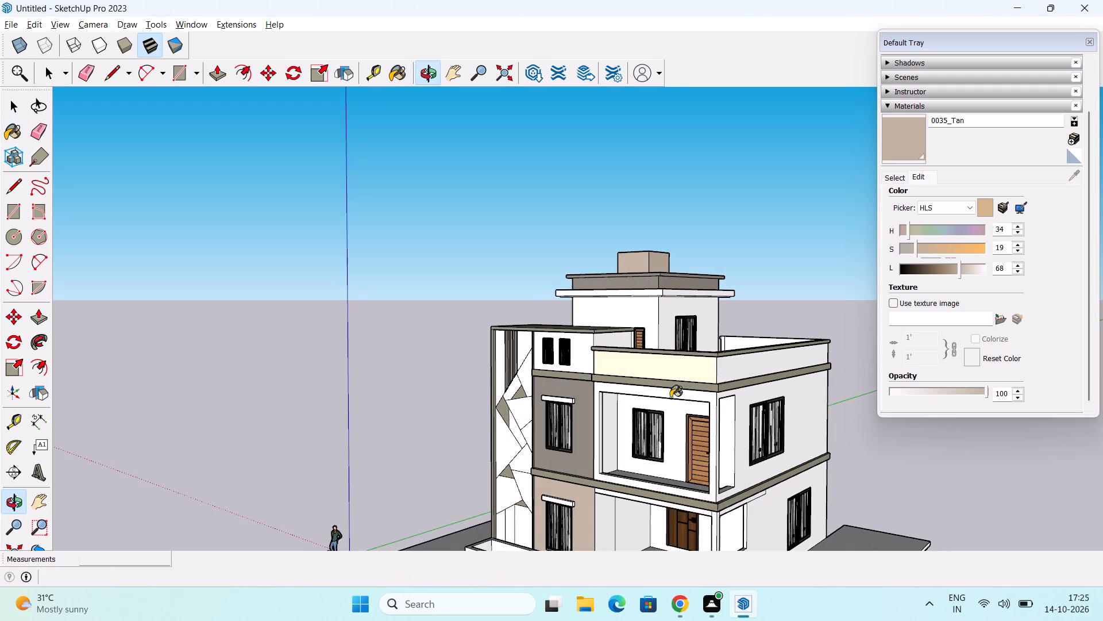
pyautogui.keyDown('shift'); pyautogui.moveTo(657, 433); pyautogui.dragTo(643, 331, button='middle'); pyautogui.keyUp('shift')
pyautogui.moveTo(612, 420); pyautogui.dragTo(635, 419, button='middle')
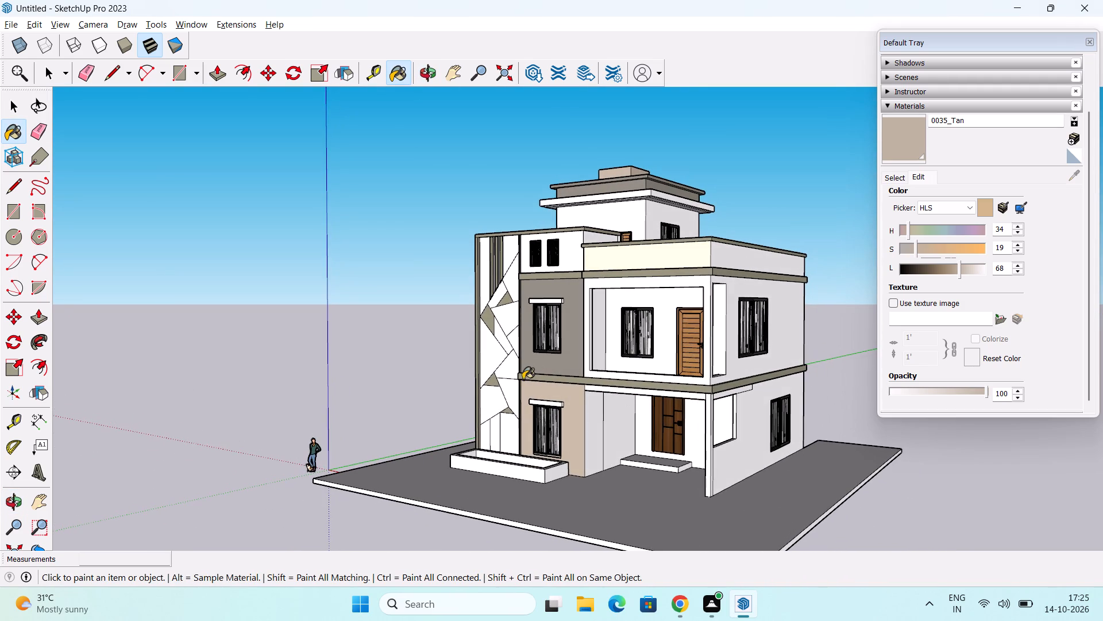
pyautogui.click(490, 411)
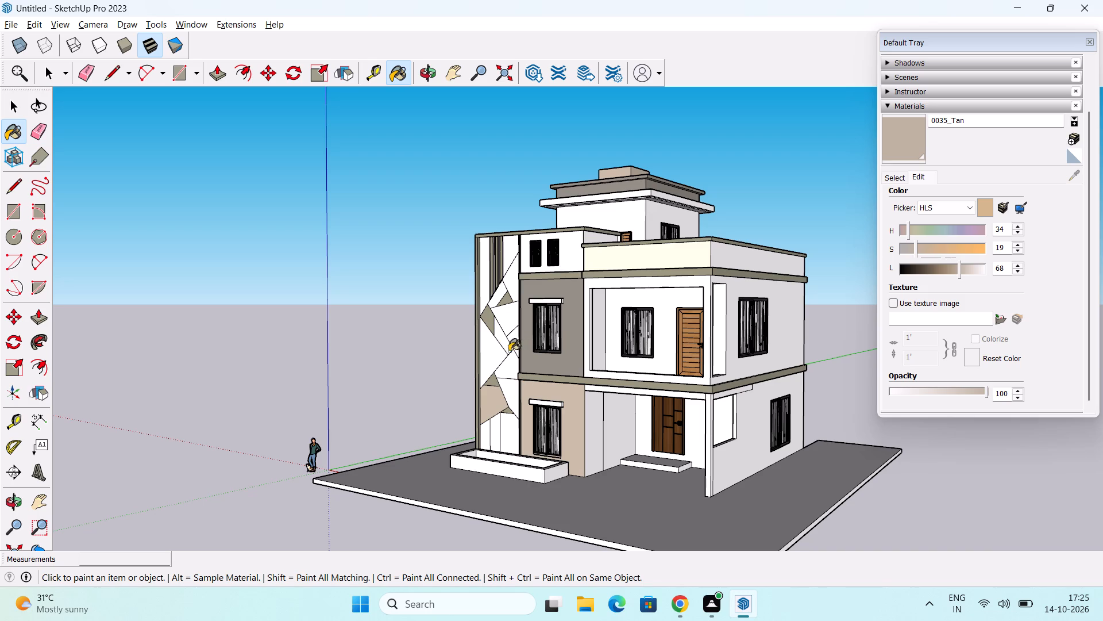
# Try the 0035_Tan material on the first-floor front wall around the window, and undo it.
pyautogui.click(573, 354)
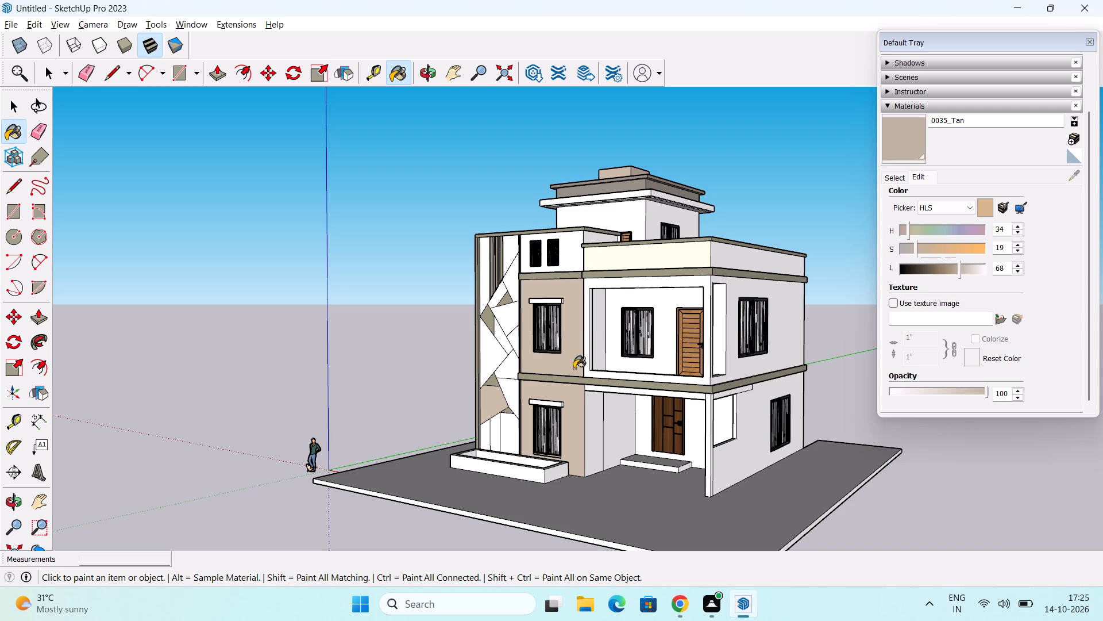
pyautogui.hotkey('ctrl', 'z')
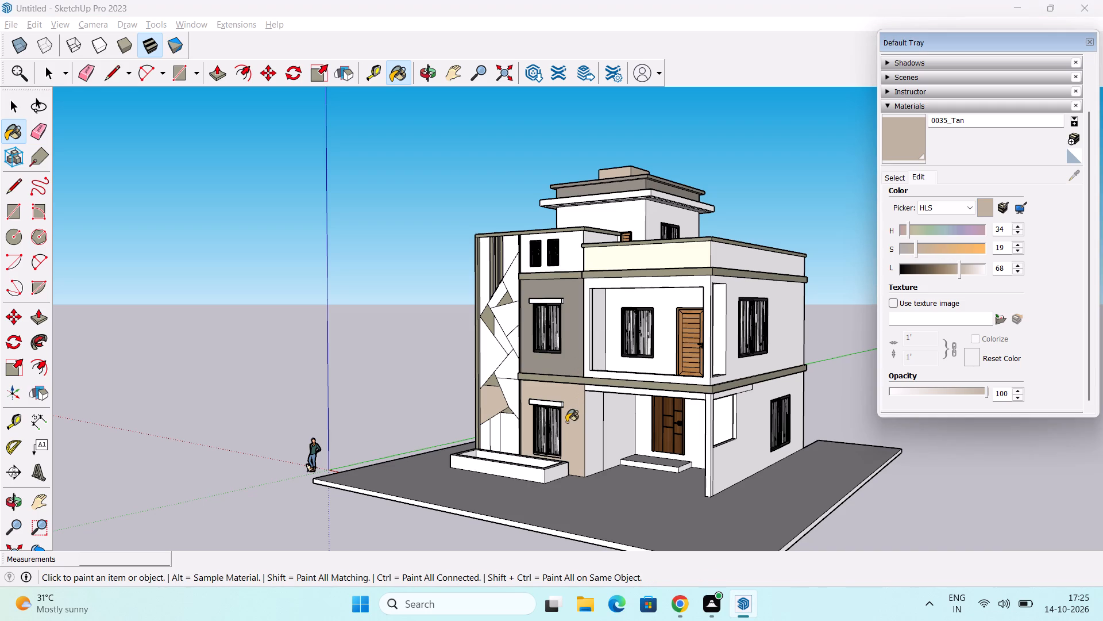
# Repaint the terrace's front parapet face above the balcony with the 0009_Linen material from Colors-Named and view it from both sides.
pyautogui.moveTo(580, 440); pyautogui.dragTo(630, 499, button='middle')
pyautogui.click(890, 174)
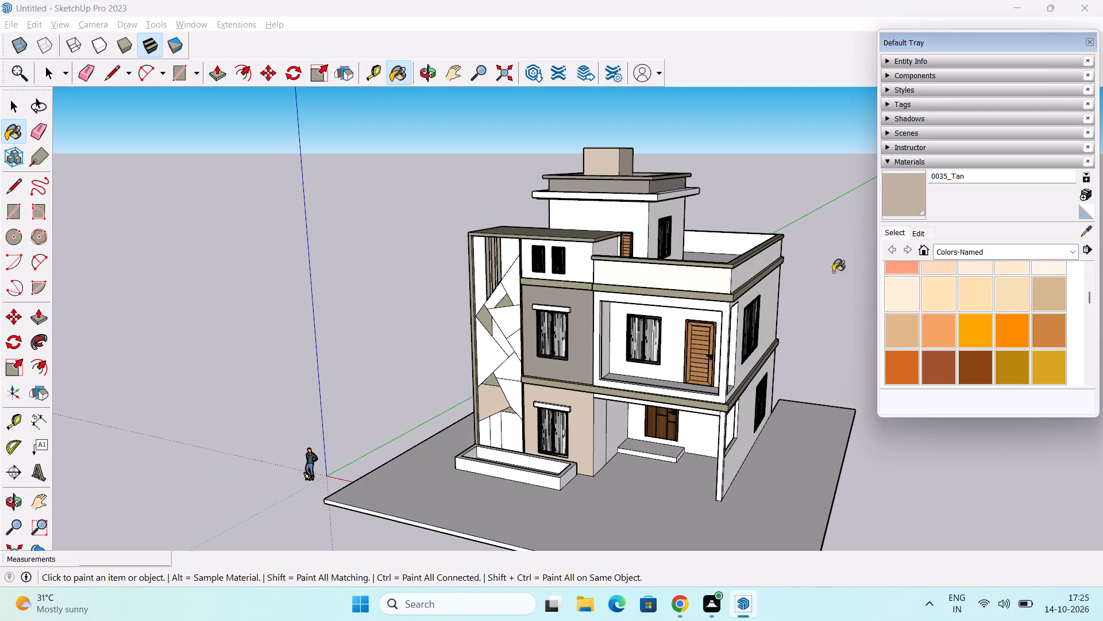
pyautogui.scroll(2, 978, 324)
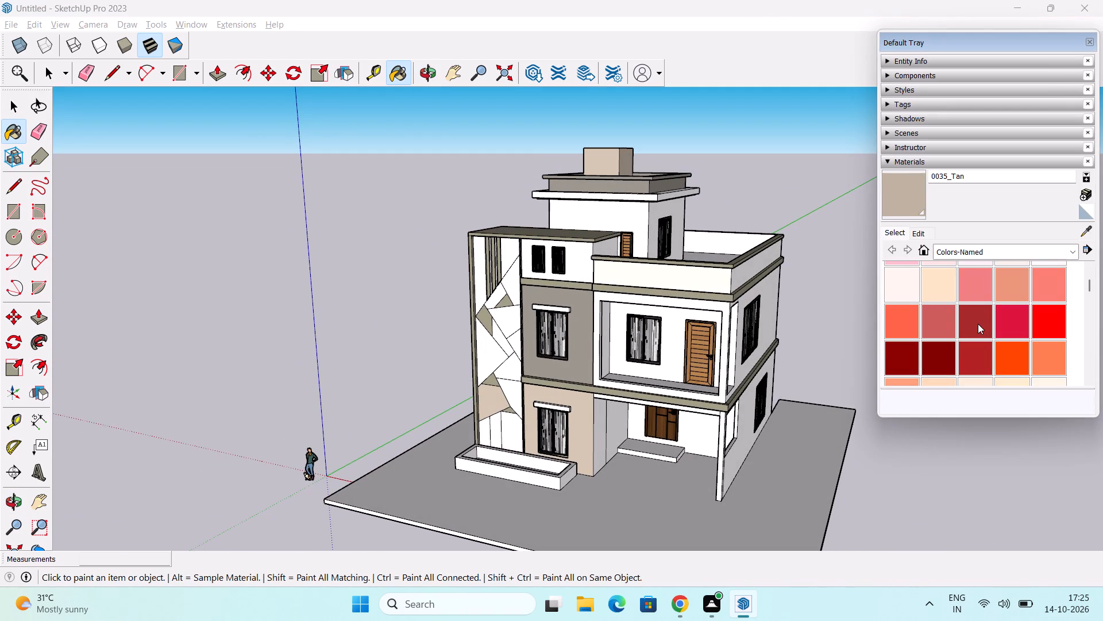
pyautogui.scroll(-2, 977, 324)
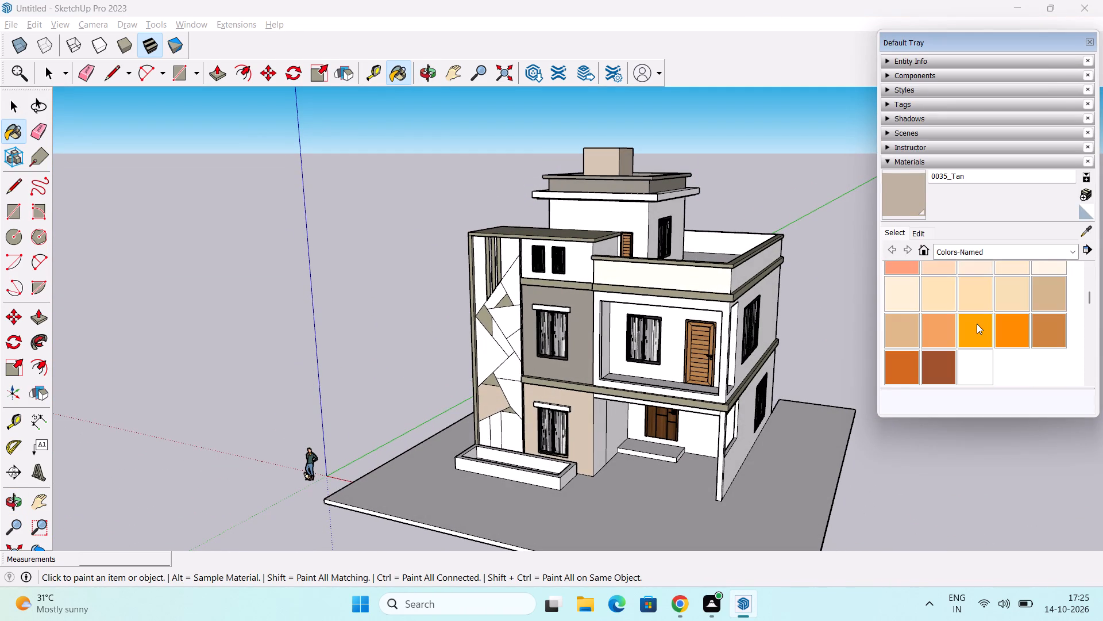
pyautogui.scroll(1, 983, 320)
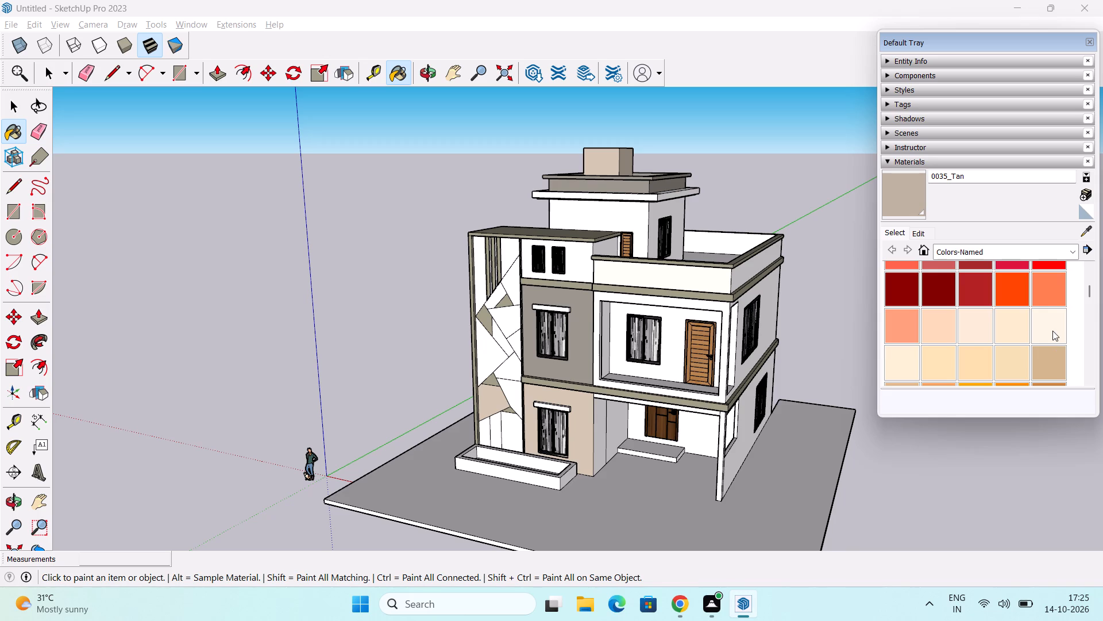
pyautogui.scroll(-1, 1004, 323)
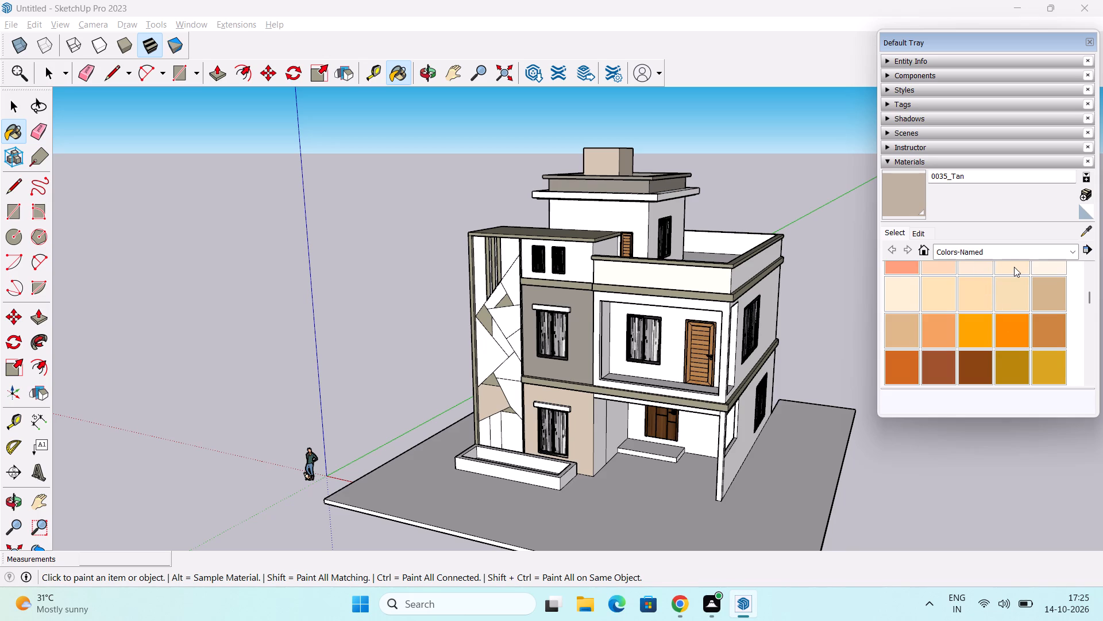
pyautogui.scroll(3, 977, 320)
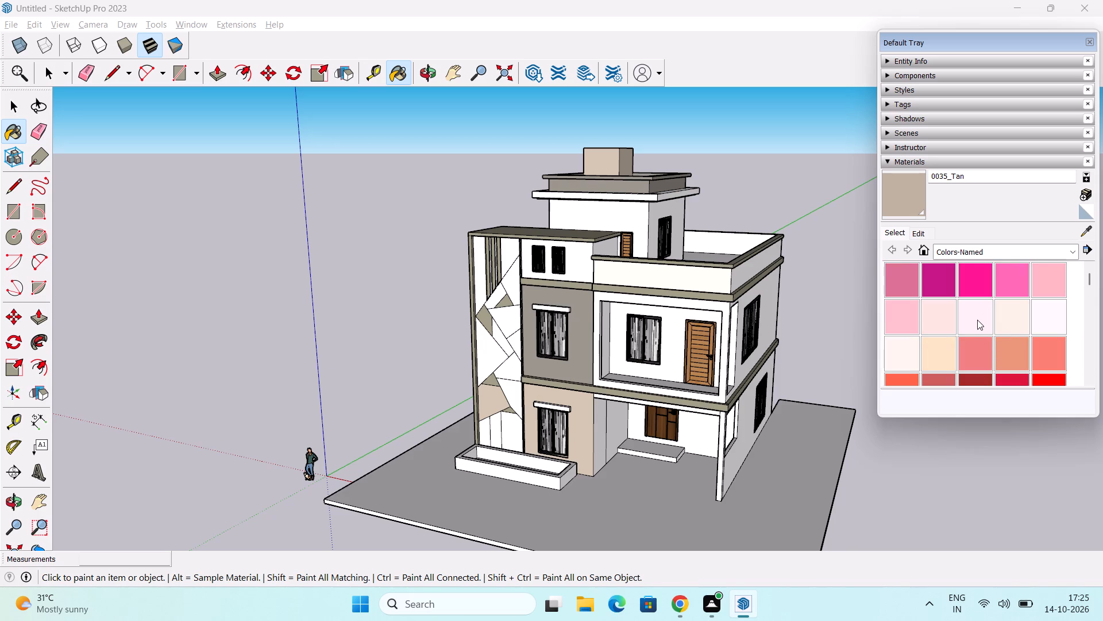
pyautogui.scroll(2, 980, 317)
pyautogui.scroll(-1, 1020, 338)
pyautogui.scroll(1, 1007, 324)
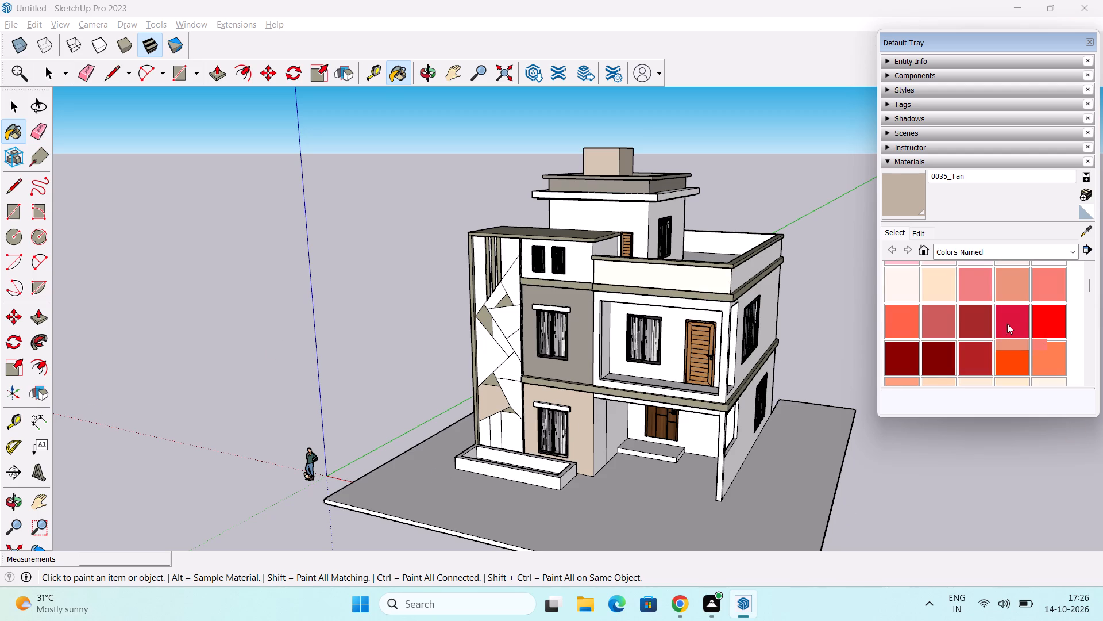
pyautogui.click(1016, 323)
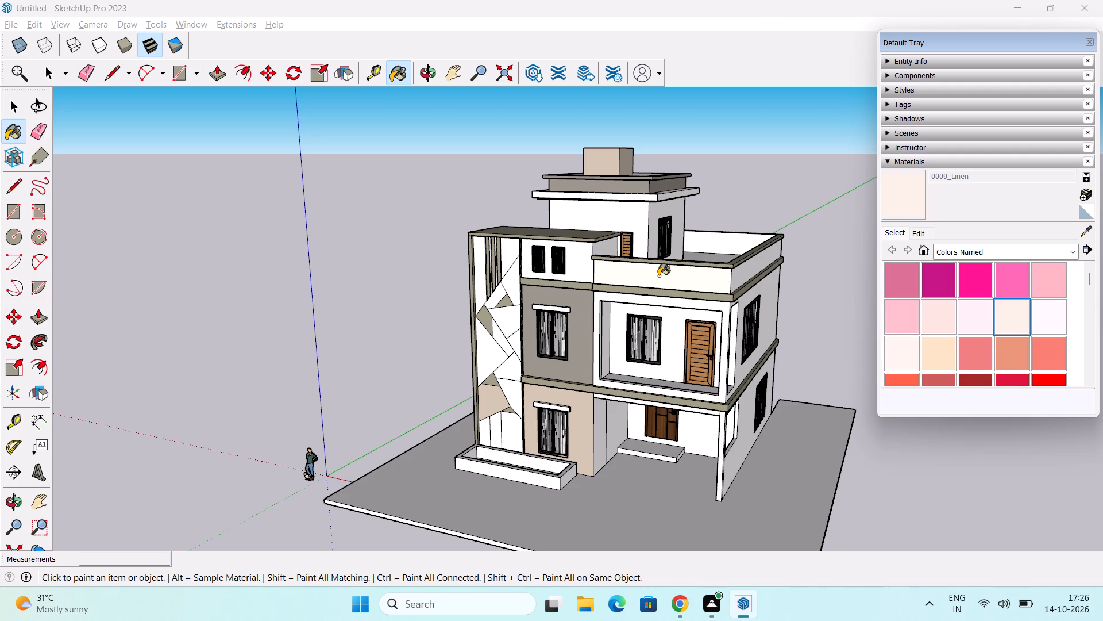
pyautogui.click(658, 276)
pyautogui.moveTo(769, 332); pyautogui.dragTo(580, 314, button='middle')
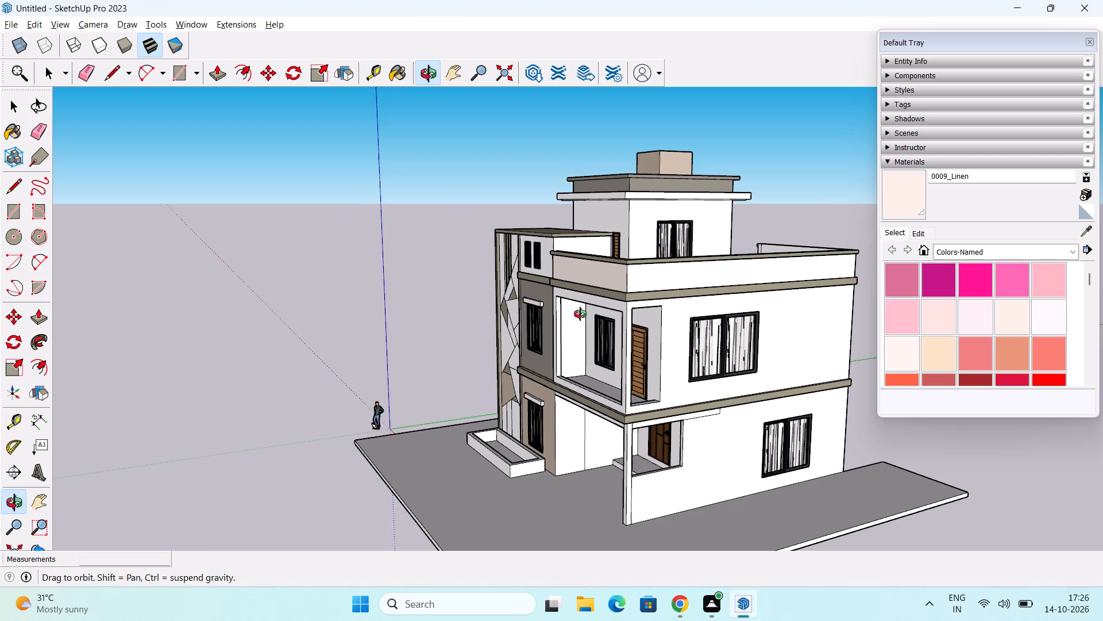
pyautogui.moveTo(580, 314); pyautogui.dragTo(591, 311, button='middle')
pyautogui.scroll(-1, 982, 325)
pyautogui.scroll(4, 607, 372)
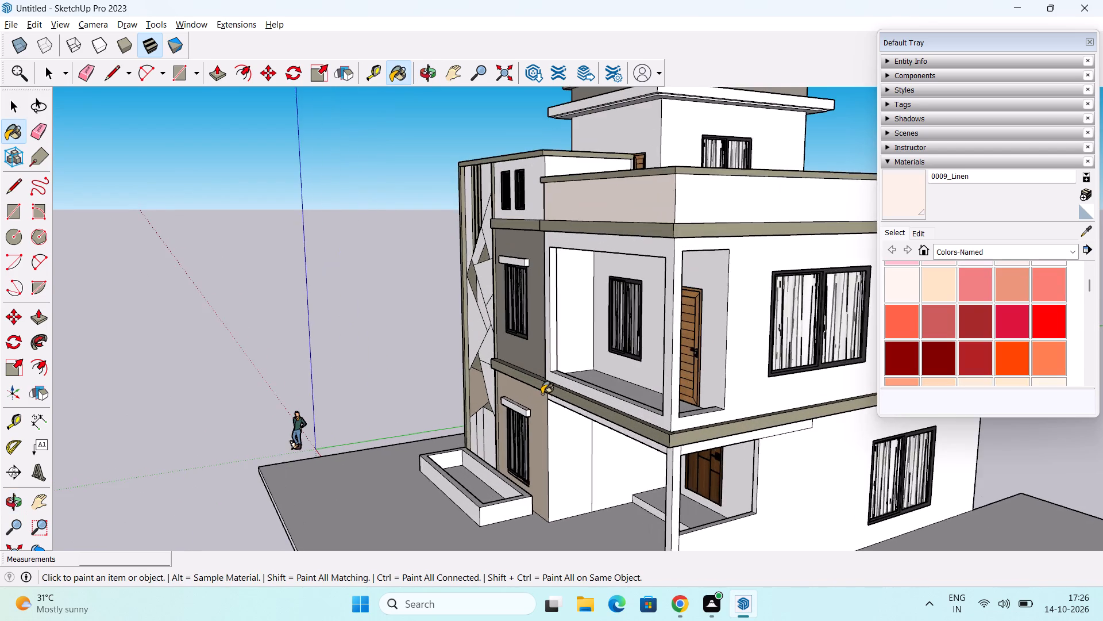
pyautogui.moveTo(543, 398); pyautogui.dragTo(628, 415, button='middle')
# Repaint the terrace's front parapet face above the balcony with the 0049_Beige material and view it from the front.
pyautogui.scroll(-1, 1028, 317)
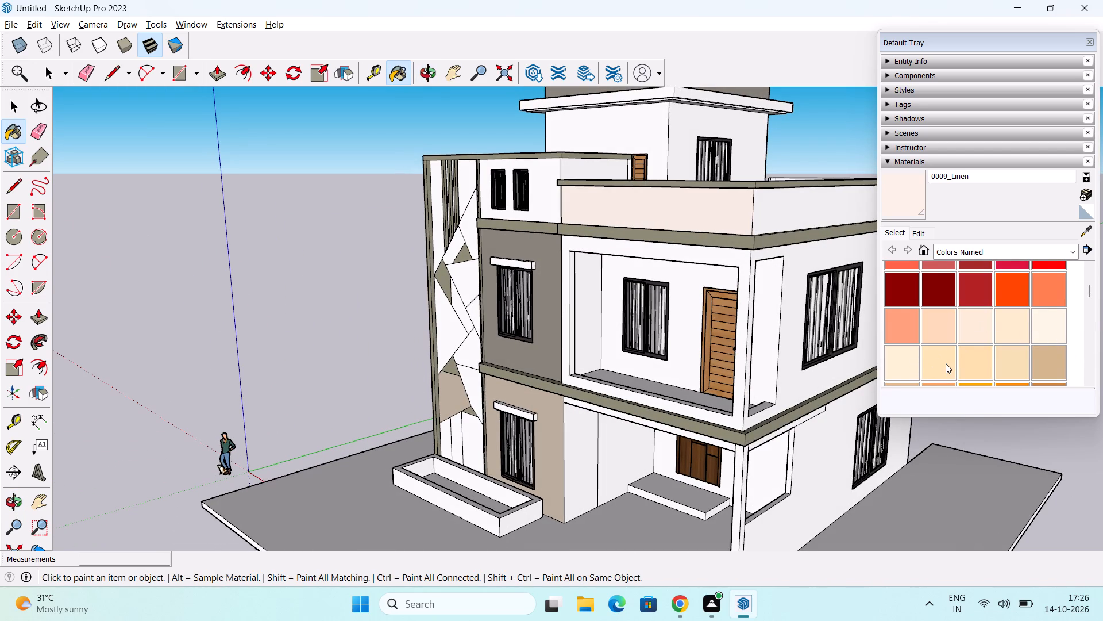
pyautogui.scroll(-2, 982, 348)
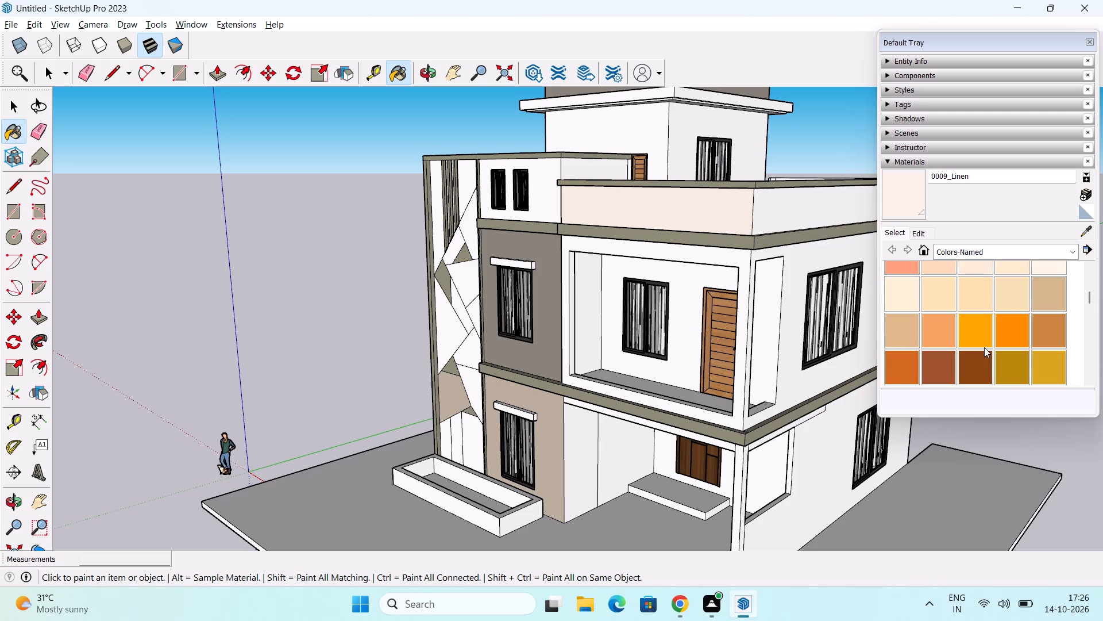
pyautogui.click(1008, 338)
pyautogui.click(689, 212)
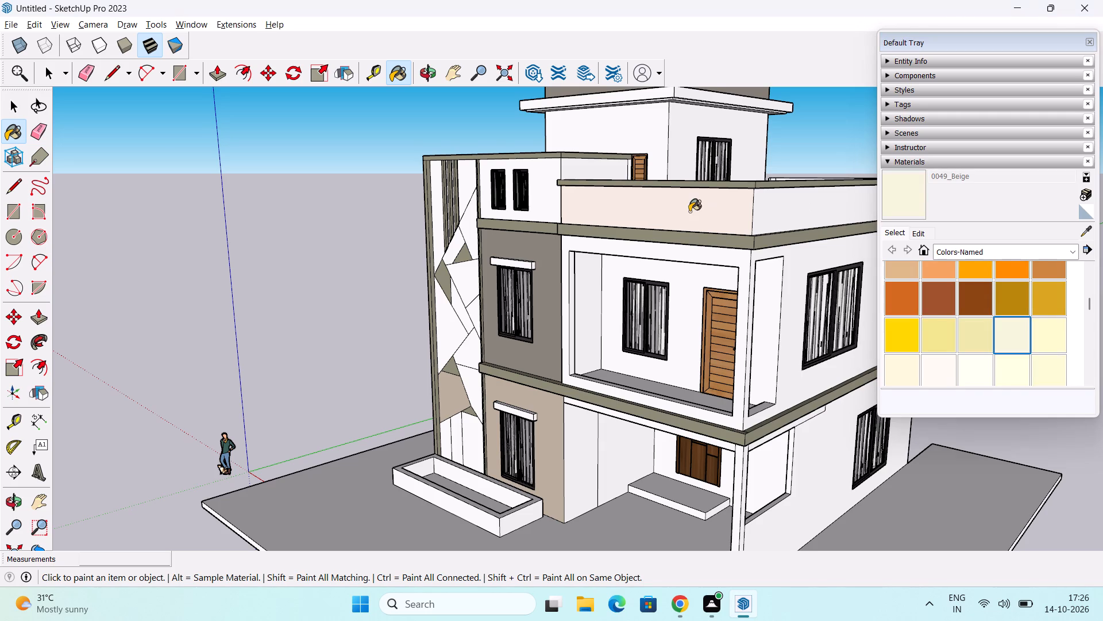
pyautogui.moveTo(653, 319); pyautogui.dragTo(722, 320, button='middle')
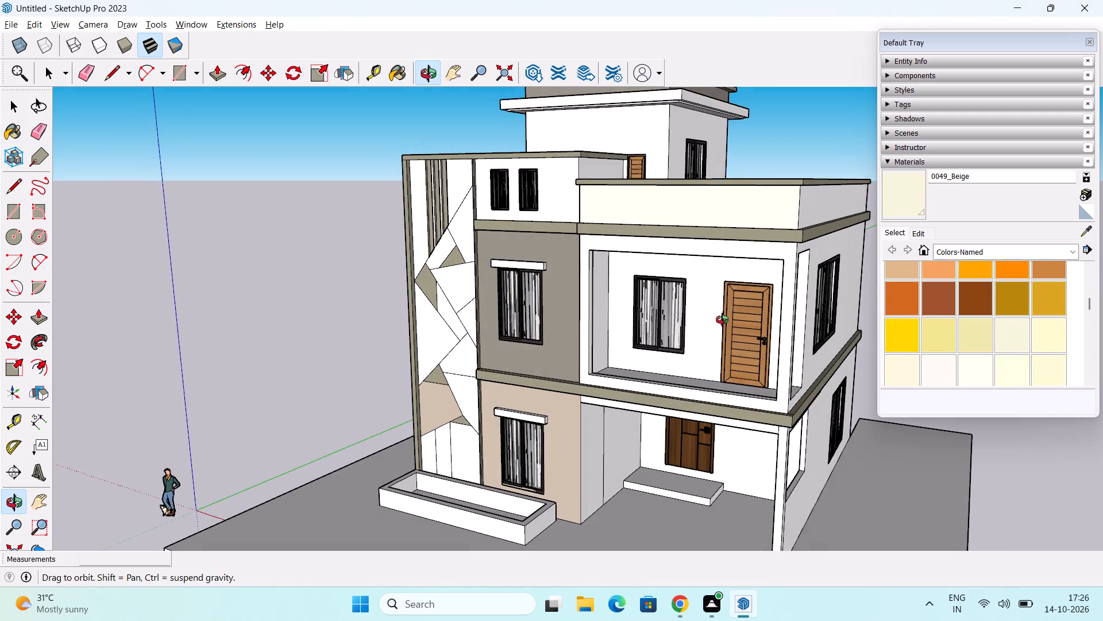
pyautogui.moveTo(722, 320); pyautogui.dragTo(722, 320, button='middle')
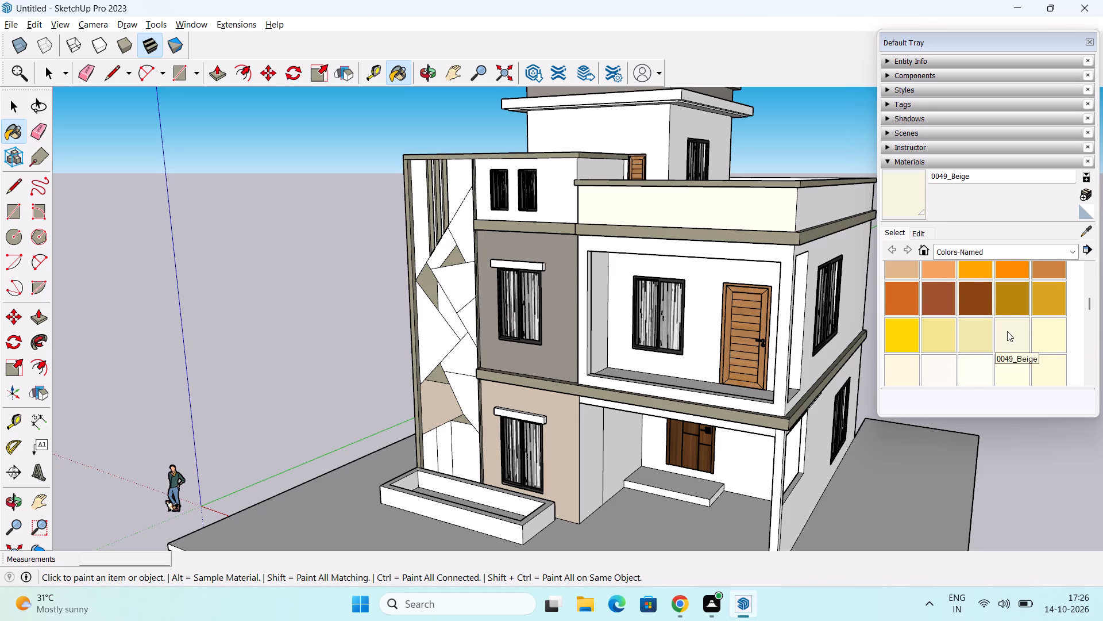
# Repaint the terrace's front parapet face above the balcony with the 0028_AntiqueWhite material and view it from the side.
pyautogui.scroll(1, 1007, 331)
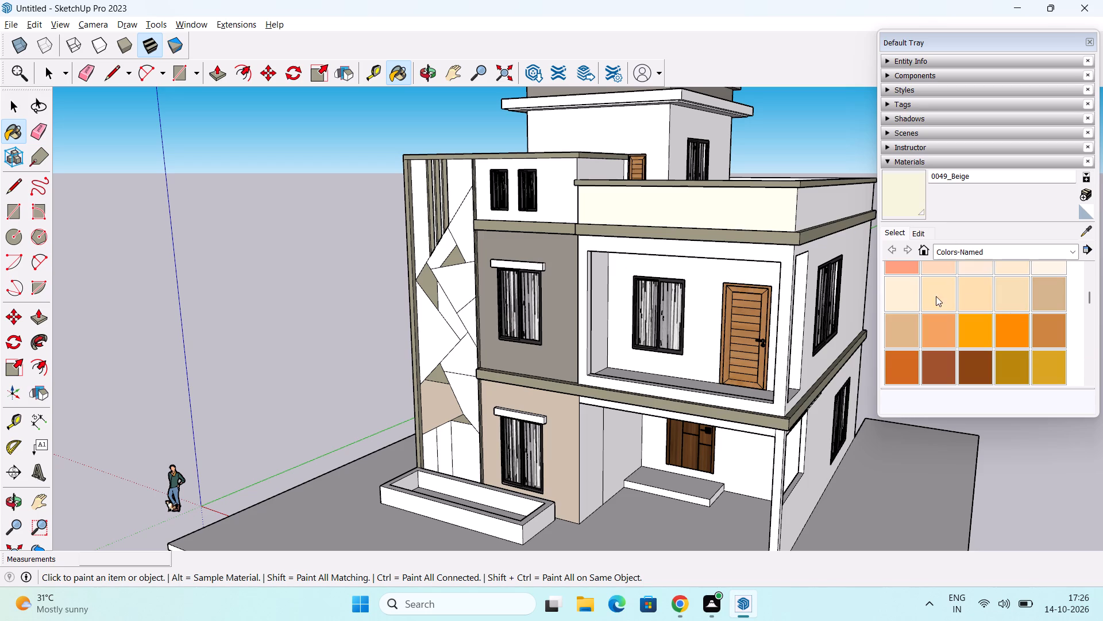
pyautogui.scroll(1, 959, 302)
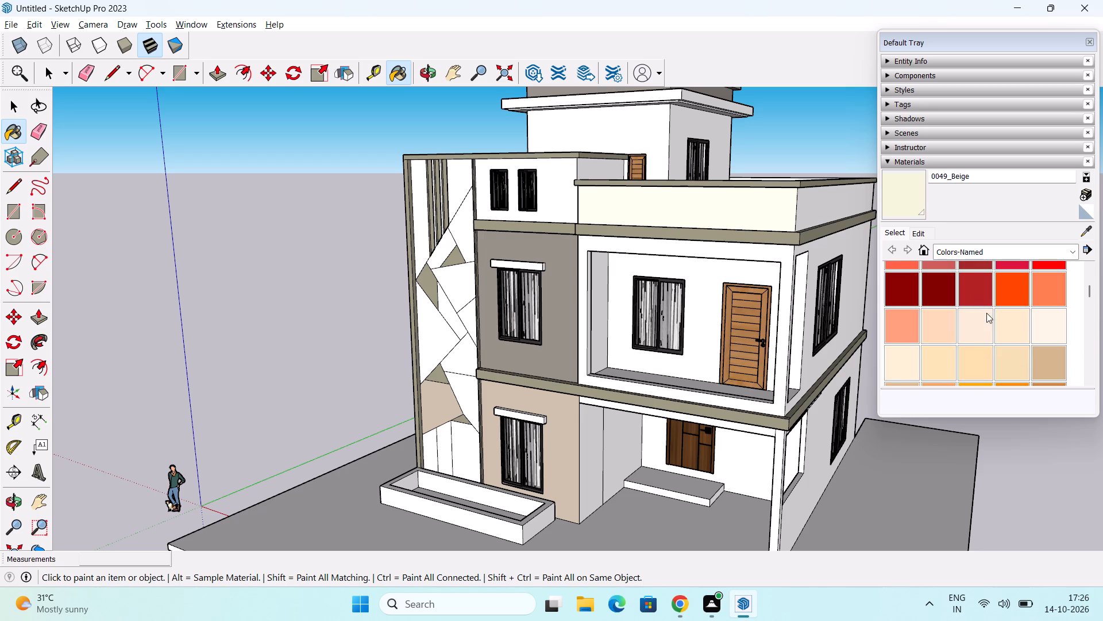
pyautogui.click(984, 319)
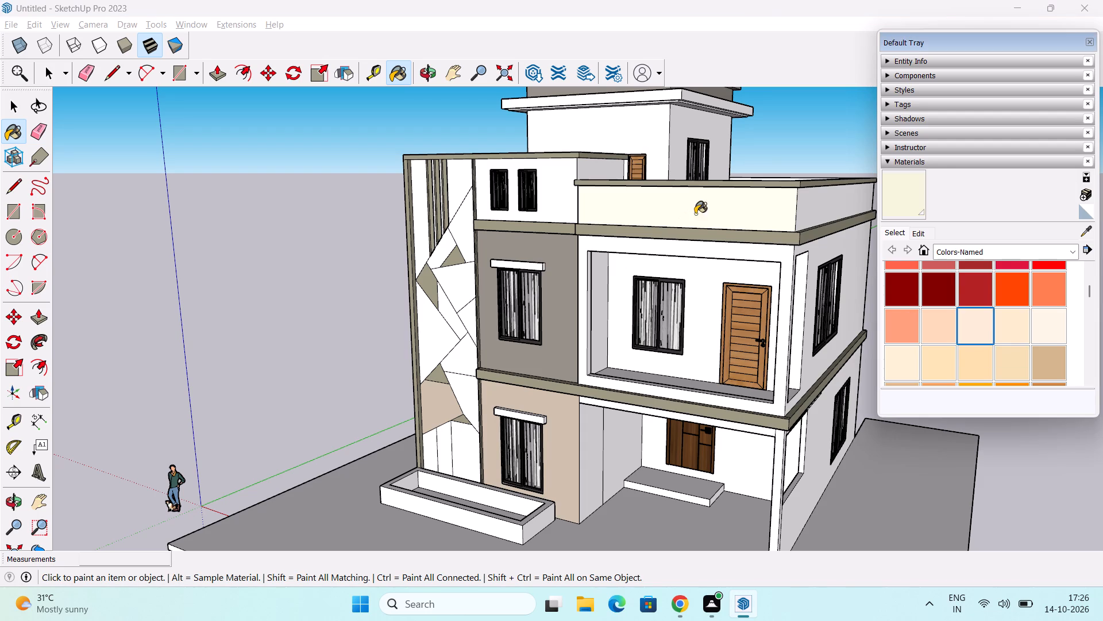
pyautogui.click(707, 206)
pyautogui.moveTo(776, 323); pyautogui.dragTo(642, 308, button='middle')
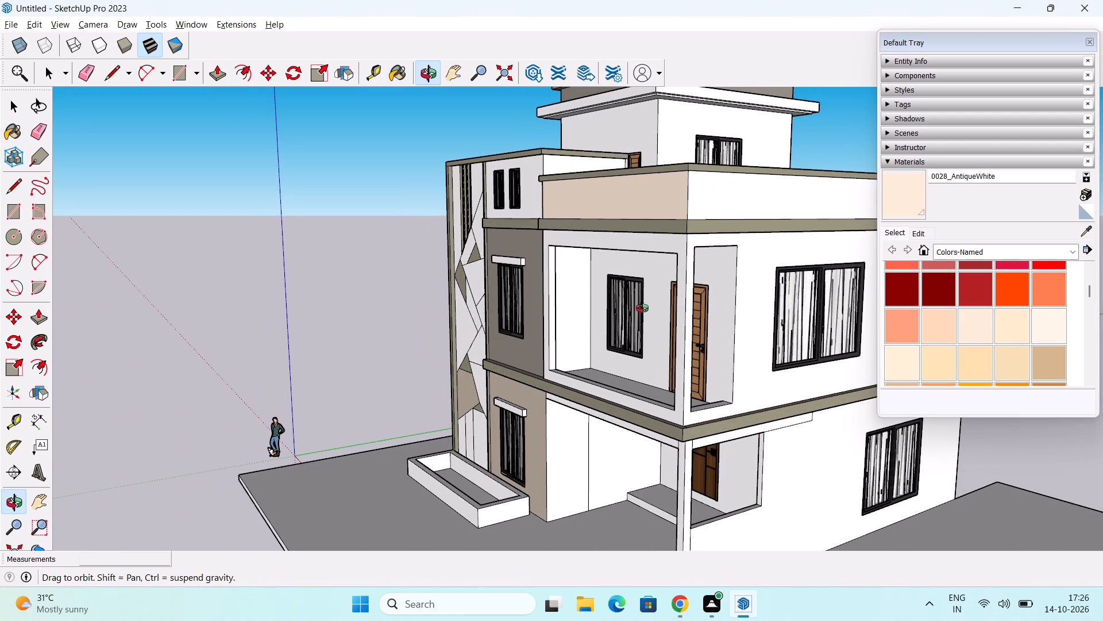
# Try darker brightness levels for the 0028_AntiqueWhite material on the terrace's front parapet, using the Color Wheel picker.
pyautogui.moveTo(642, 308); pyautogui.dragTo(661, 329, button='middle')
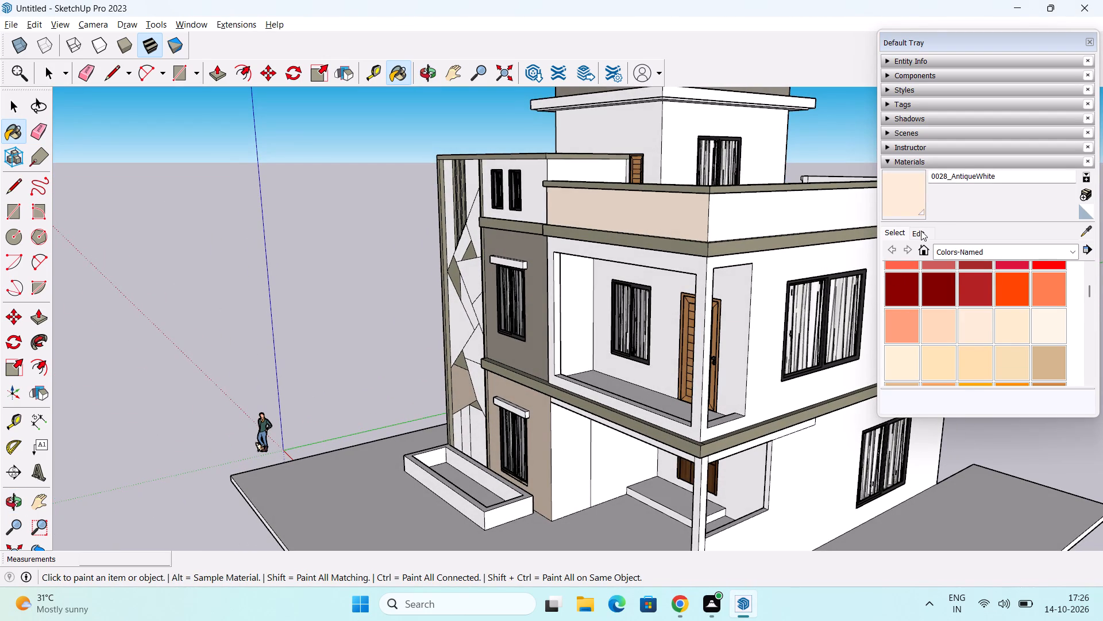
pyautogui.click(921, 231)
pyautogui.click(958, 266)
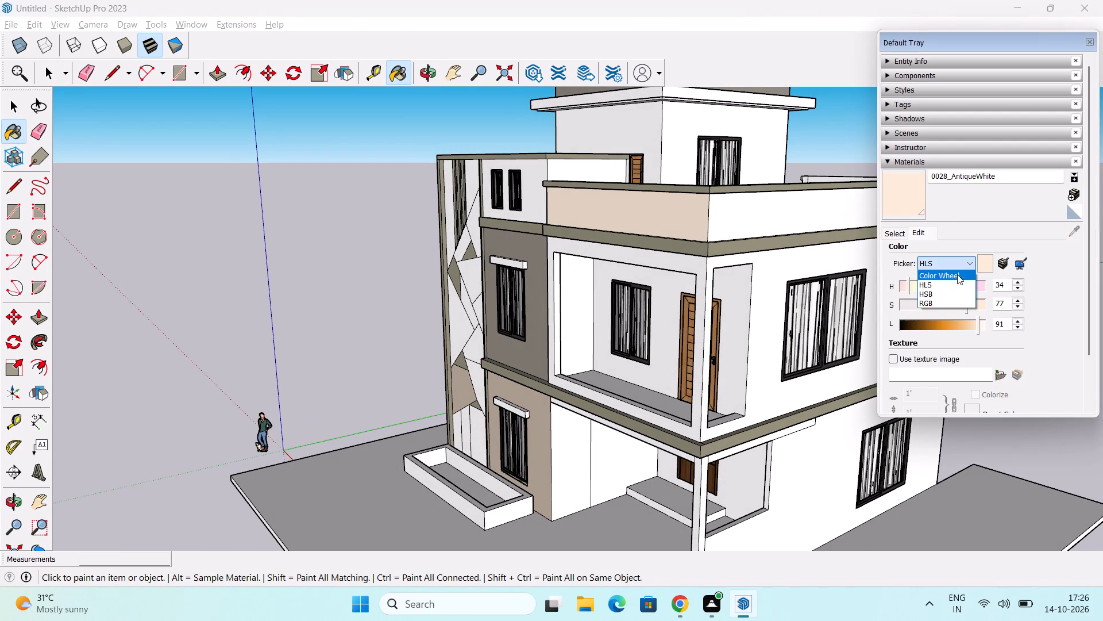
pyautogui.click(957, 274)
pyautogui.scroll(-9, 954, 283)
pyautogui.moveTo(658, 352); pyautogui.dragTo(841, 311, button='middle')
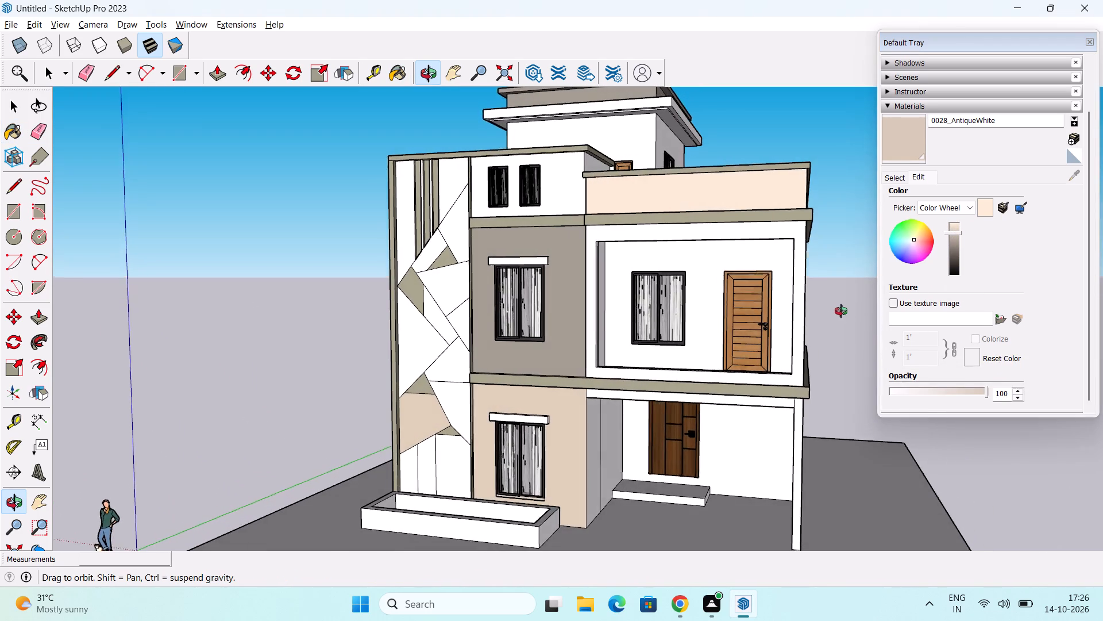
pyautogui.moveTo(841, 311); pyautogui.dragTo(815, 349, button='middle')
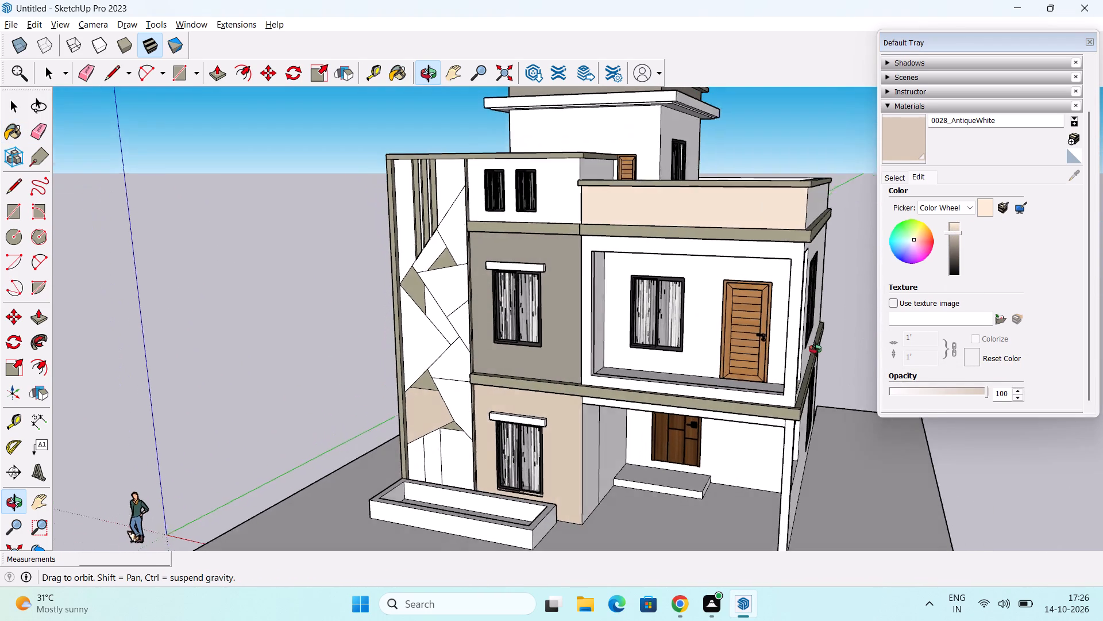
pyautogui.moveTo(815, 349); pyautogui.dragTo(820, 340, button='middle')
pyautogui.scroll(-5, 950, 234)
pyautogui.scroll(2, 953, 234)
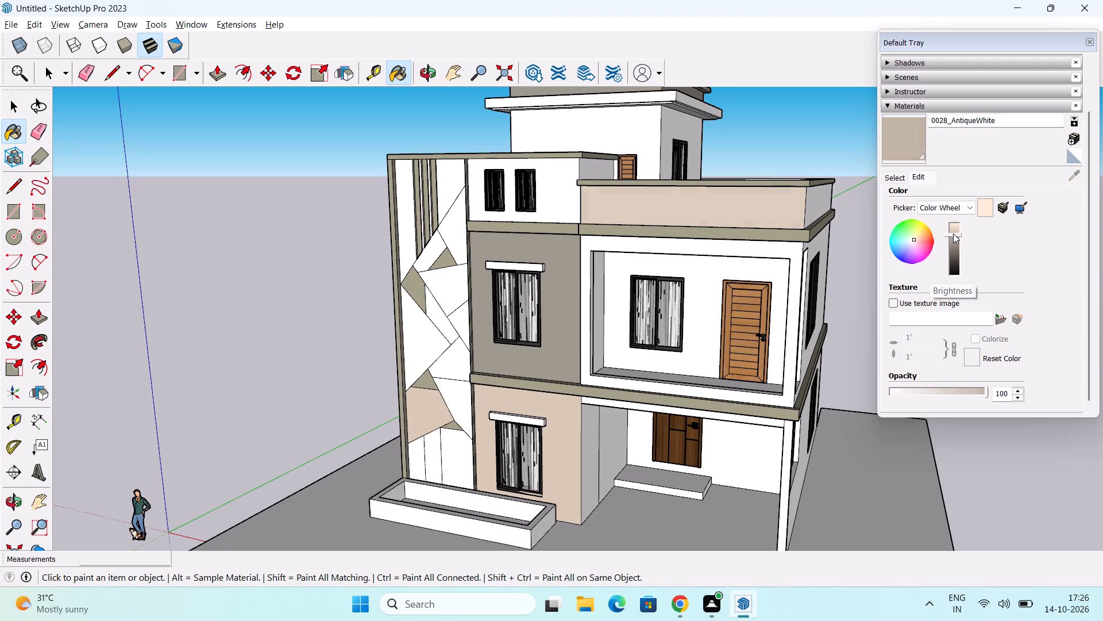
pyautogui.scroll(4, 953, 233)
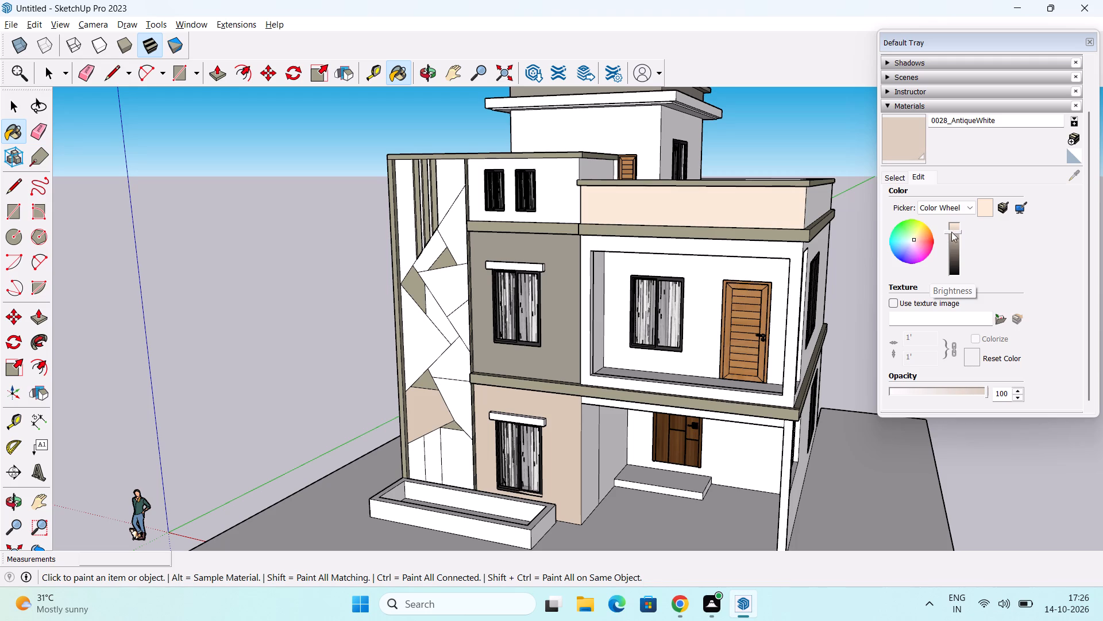
# Repaint the terrace's front parapet face above the balcony with the 0030_OldLace material from Colors-Named.
pyautogui.click(898, 179)
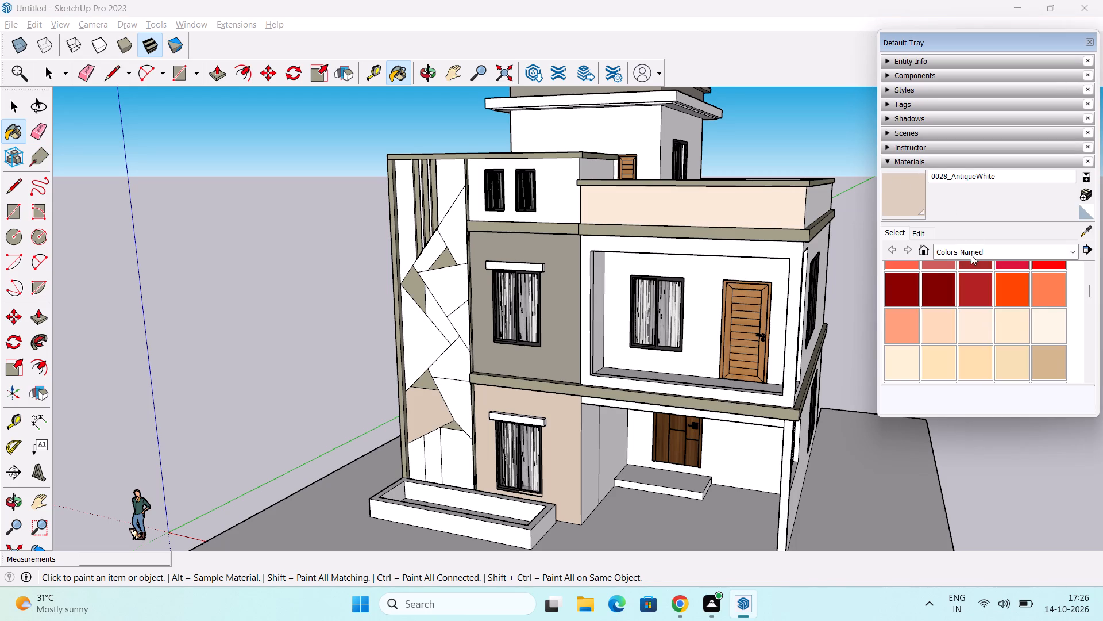
pyautogui.scroll(-1, 1038, 304)
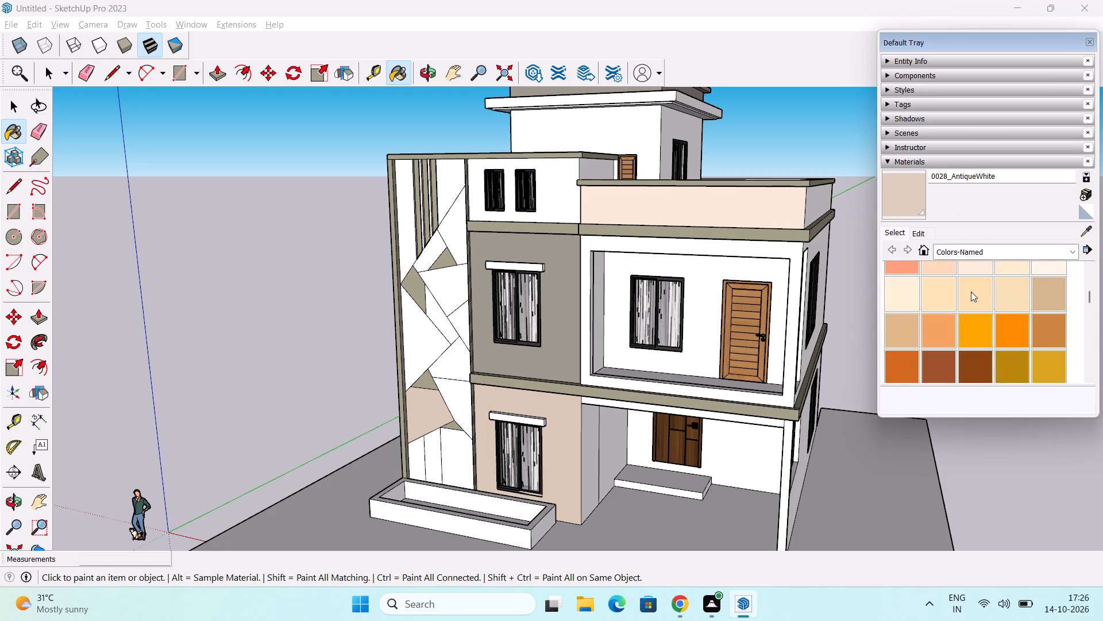
pyautogui.scroll(-2, 1024, 304)
pyautogui.scroll(3, 1025, 304)
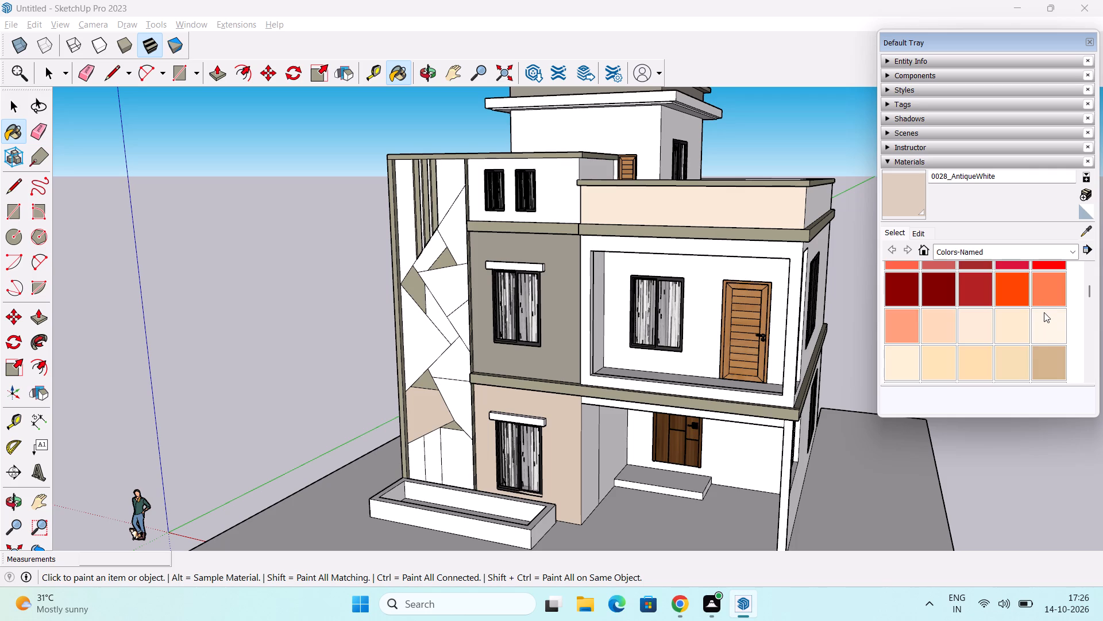
pyautogui.click(1044, 321)
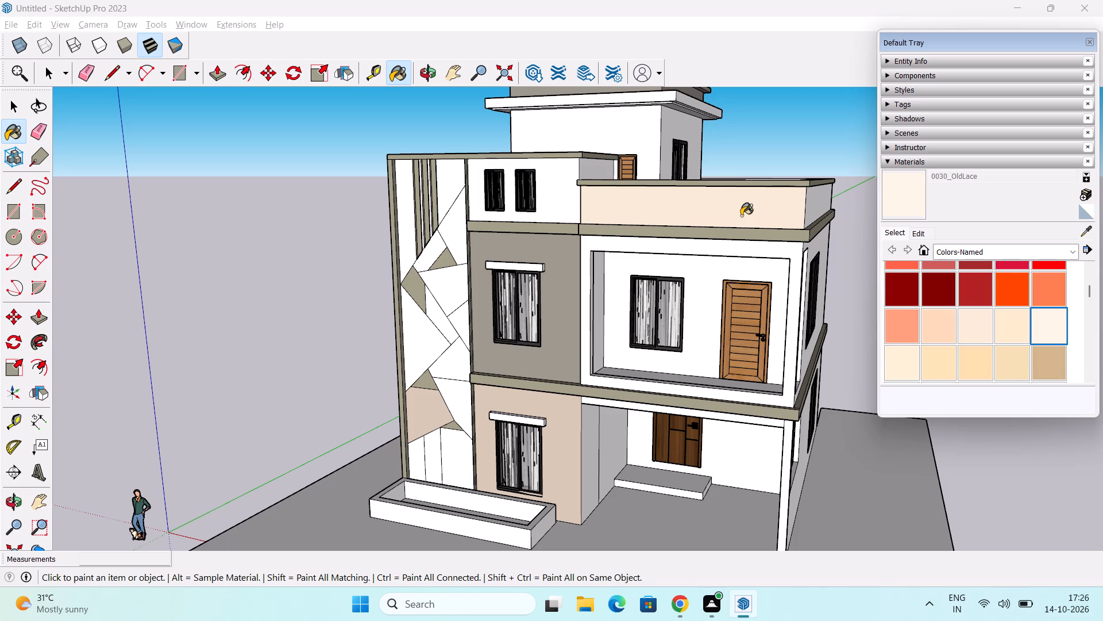
pyautogui.click(745, 213)
pyautogui.moveTo(793, 271); pyautogui.dragTo(608, 286, button='middle')
pyautogui.scroll(4, 640, 236)
pyautogui.moveTo(672, 234); pyautogui.dragTo(739, 228, button='middle')
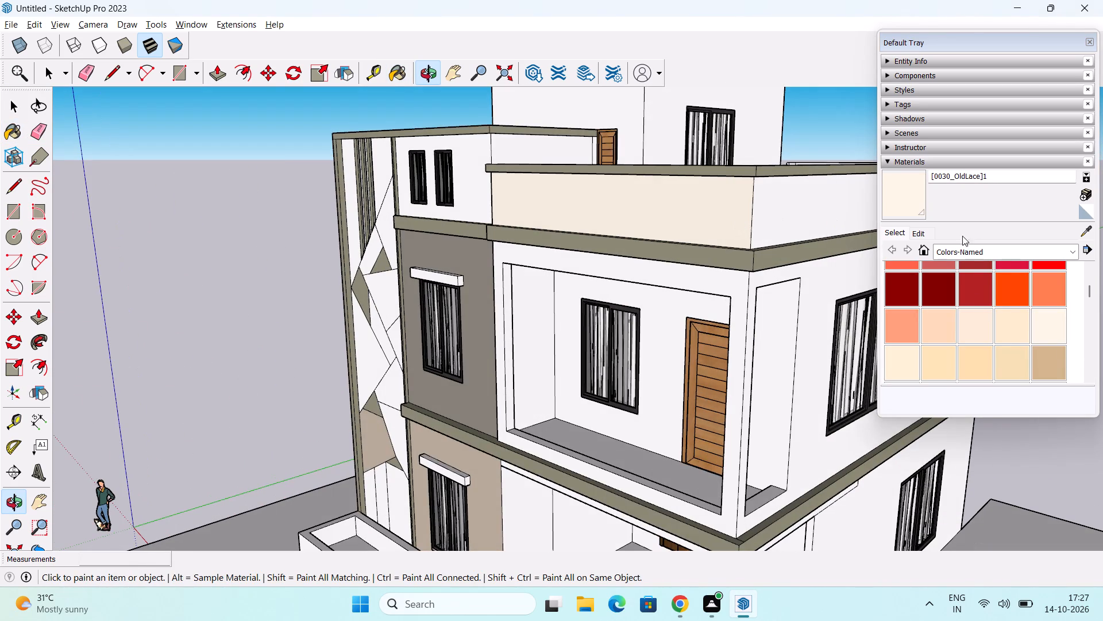
# Slightly darken the OldLace material on the terrace's front parapet by adjusting its brightness, comparing shades from the front and side.
pyautogui.click(918, 234)
pyautogui.scroll(-2, 954, 281)
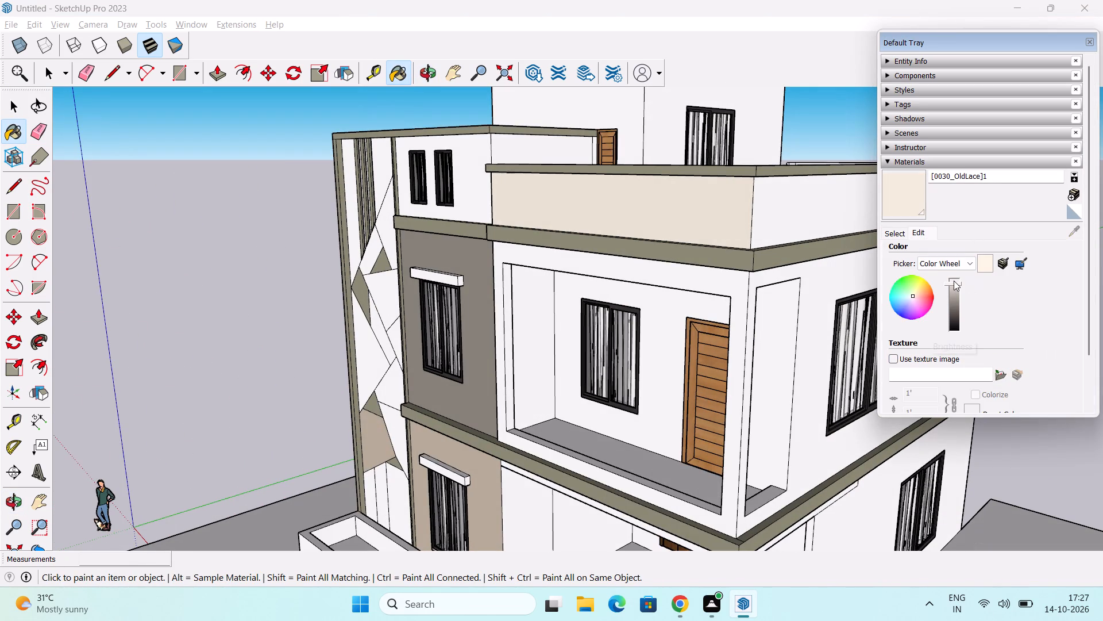
pyautogui.scroll(-2, 954, 281)
pyautogui.moveTo(725, 352); pyautogui.dragTo(901, 370, button='middle')
pyautogui.scroll(-2, 795, 377)
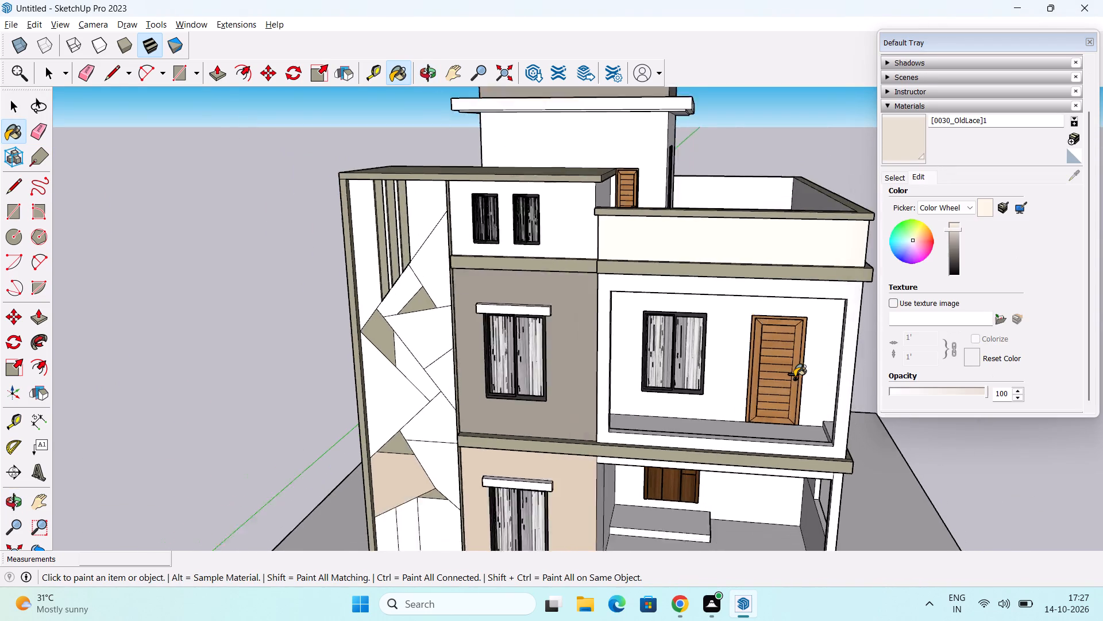
pyautogui.scroll(-4, 795, 377)
pyautogui.moveTo(788, 385); pyautogui.dragTo(715, 344, button='middle')
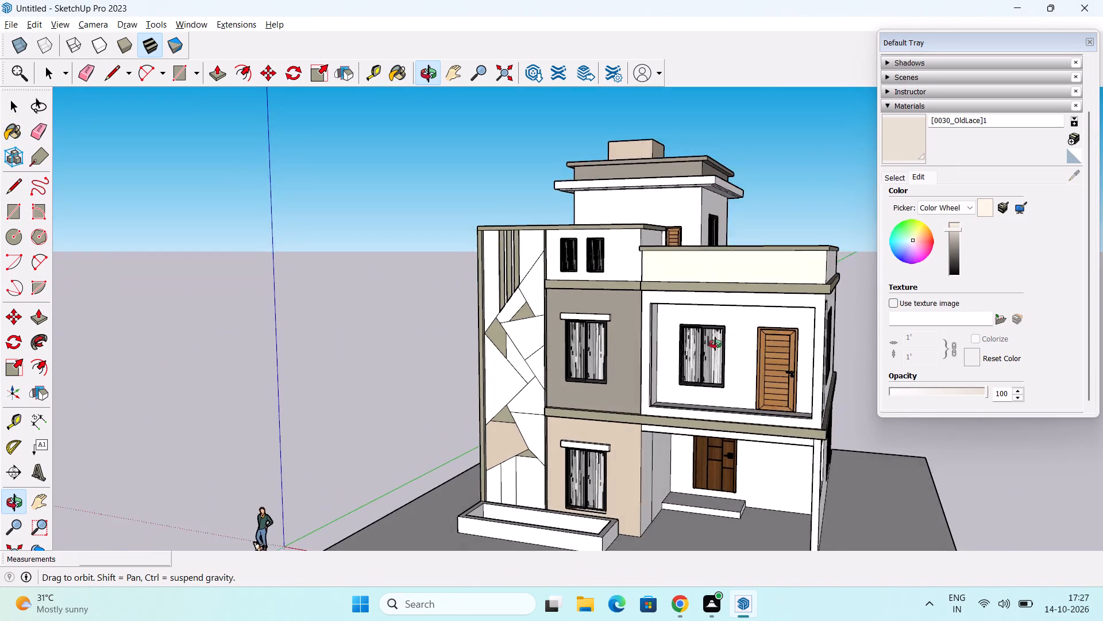
pyautogui.moveTo(715, 344); pyautogui.dragTo(649, 356, button='middle')
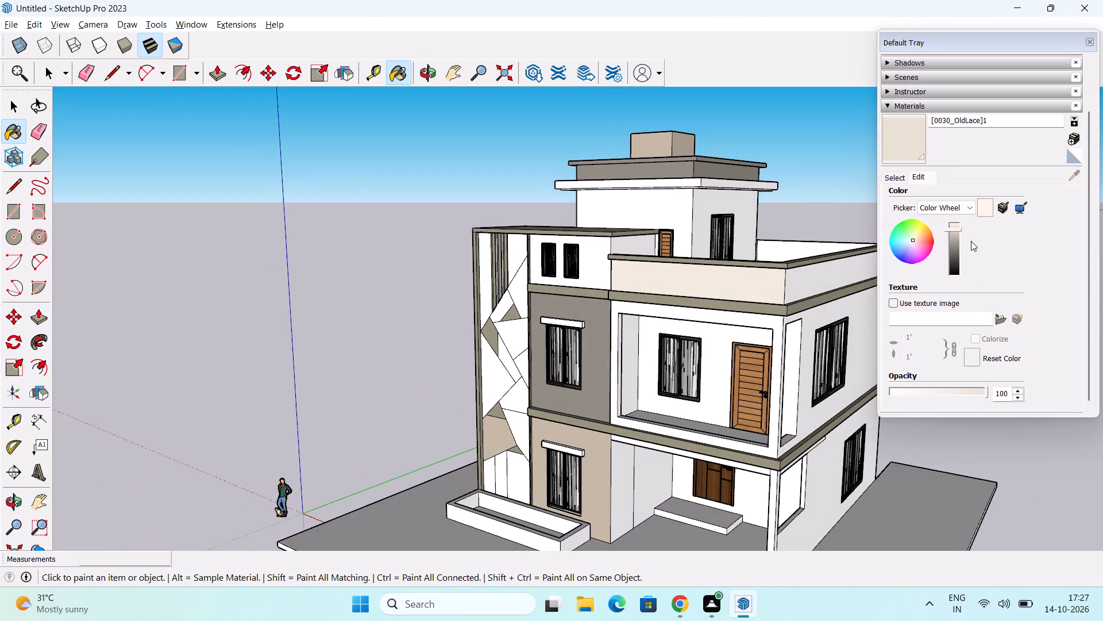
pyautogui.scroll(-5, 957, 229)
pyautogui.moveTo(669, 375); pyautogui.dragTo(804, 352, button='middle')
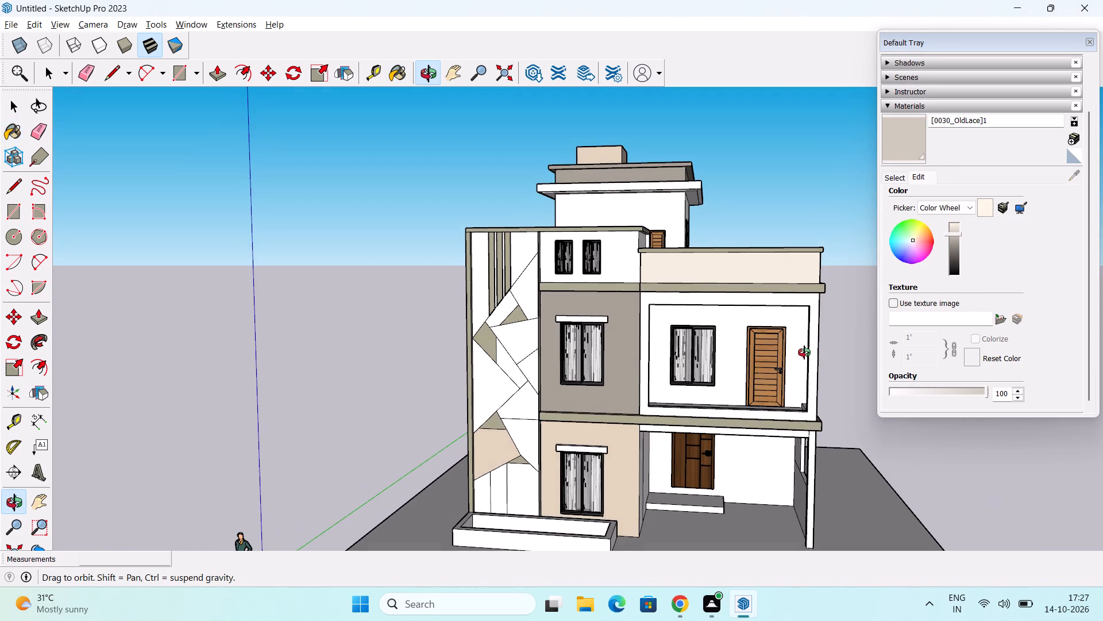
pyautogui.moveTo(804, 352); pyautogui.dragTo(801, 365, button='middle')
pyautogui.scroll(-2, 801, 355)
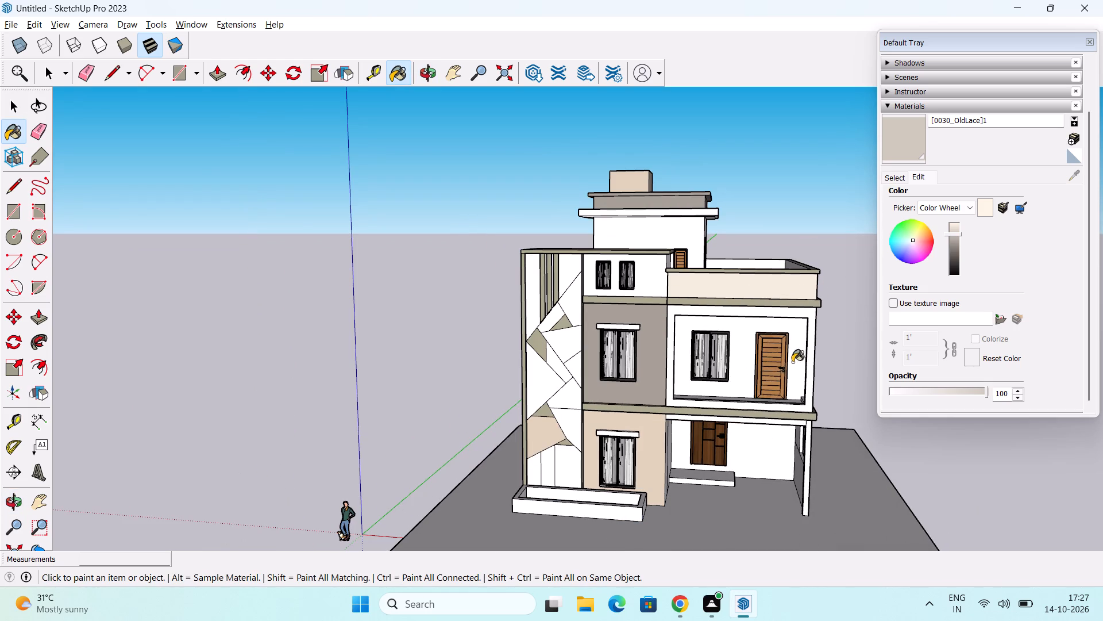
pyautogui.moveTo(762, 401); pyautogui.dragTo(733, 379, button='middle')
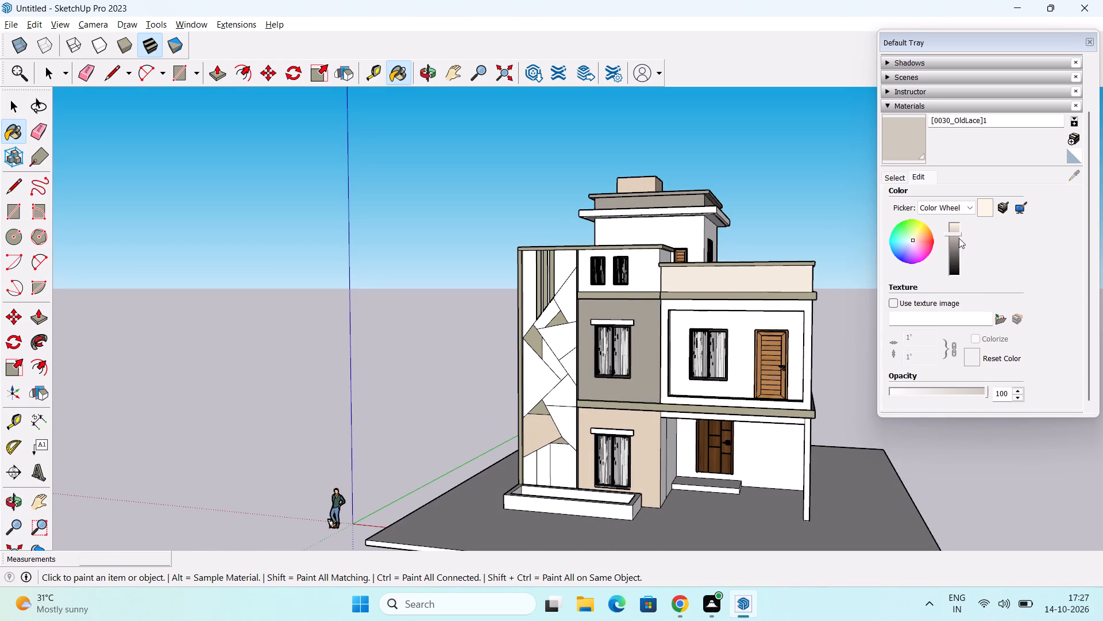
pyautogui.scroll(3, 953, 237)
# Paint the first-floor balcony's front surround and back wall, plus the upper wall around the two small windows, with the adjusted OldLace material.
pyautogui.click(754, 307)
pyautogui.click(740, 328)
pyautogui.moveTo(732, 430); pyautogui.dragTo(714, 428, button='middle')
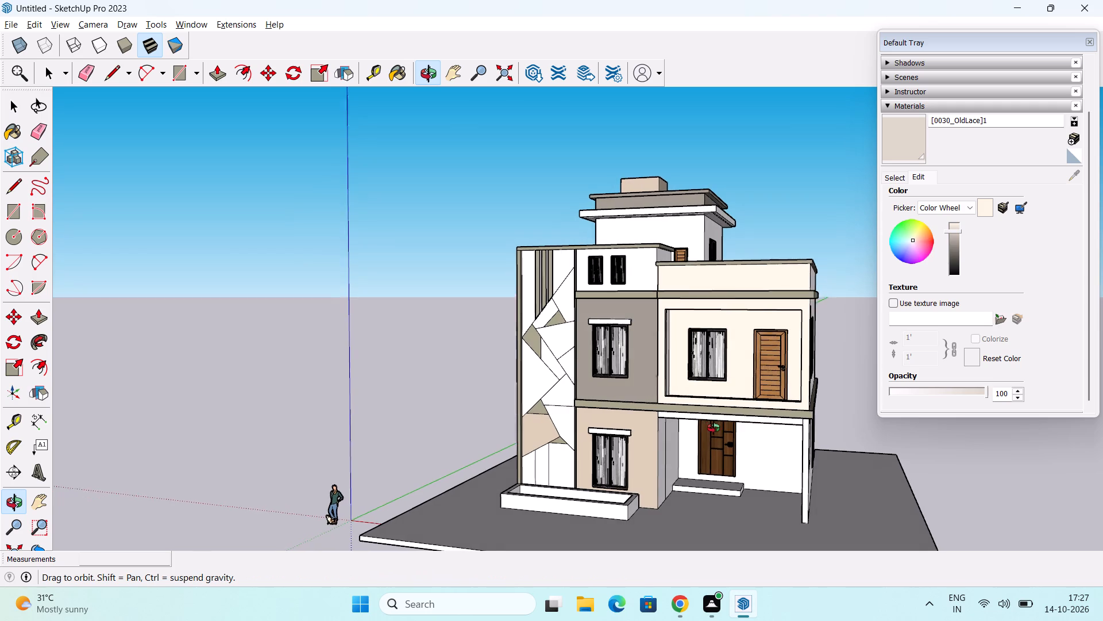
pyautogui.moveTo(714, 428); pyautogui.dragTo(831, 454, button='middle')
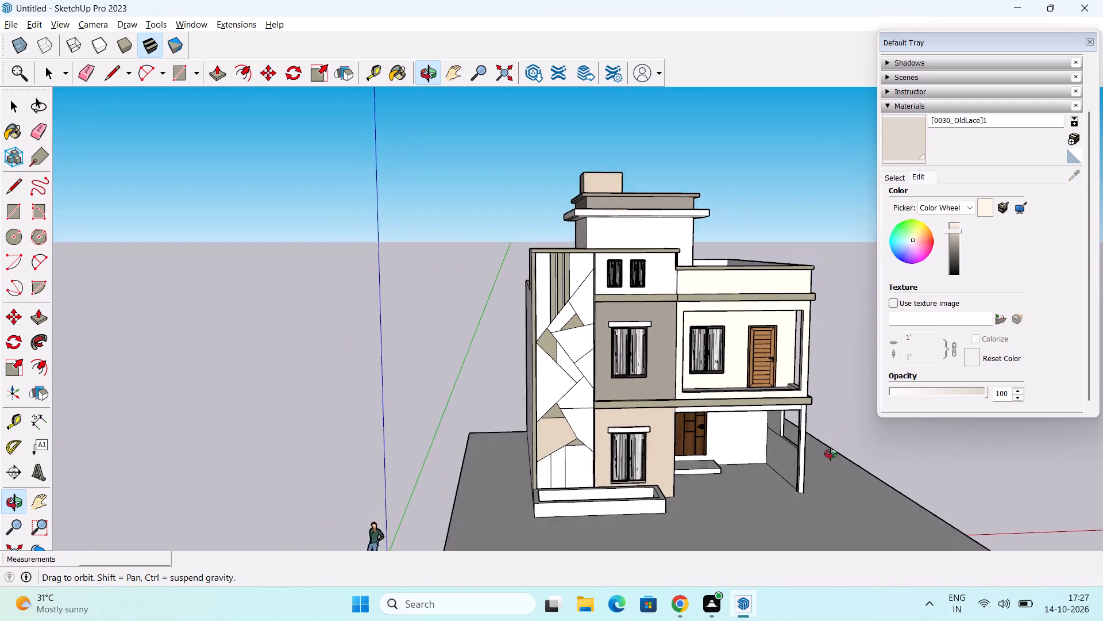
pyautogui.moveTo(831, 454); pyautogui.dragTo(710, 402, button='middle')
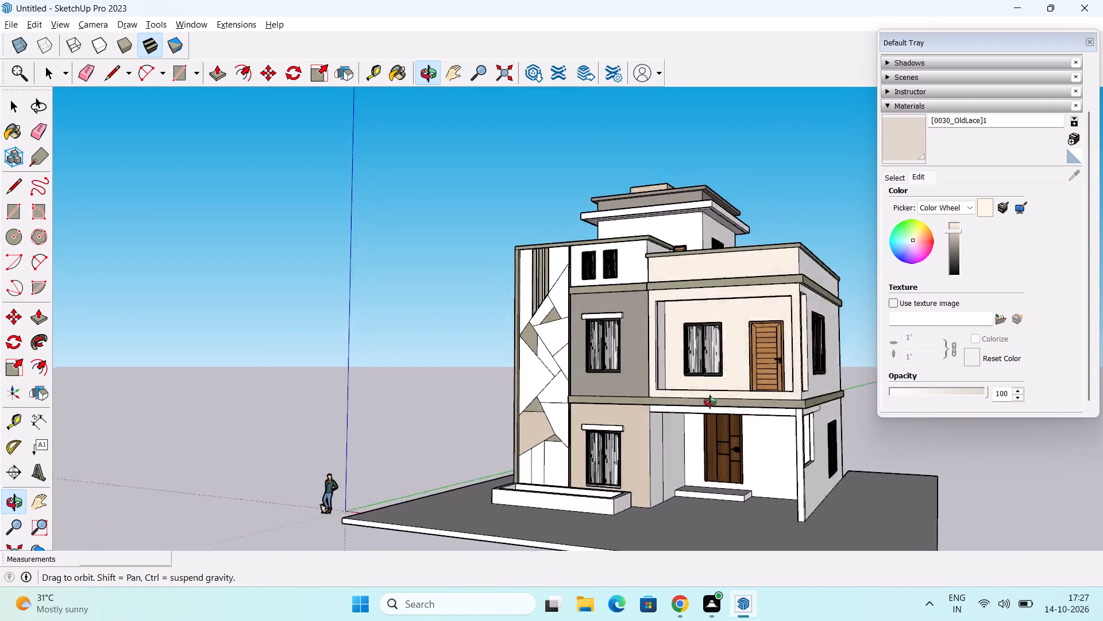
pyautogui.moveTo(710, 402); pyautogui.dragTo(774, 404, button='middle')
pyautogui.scroll(5, 655, 279)
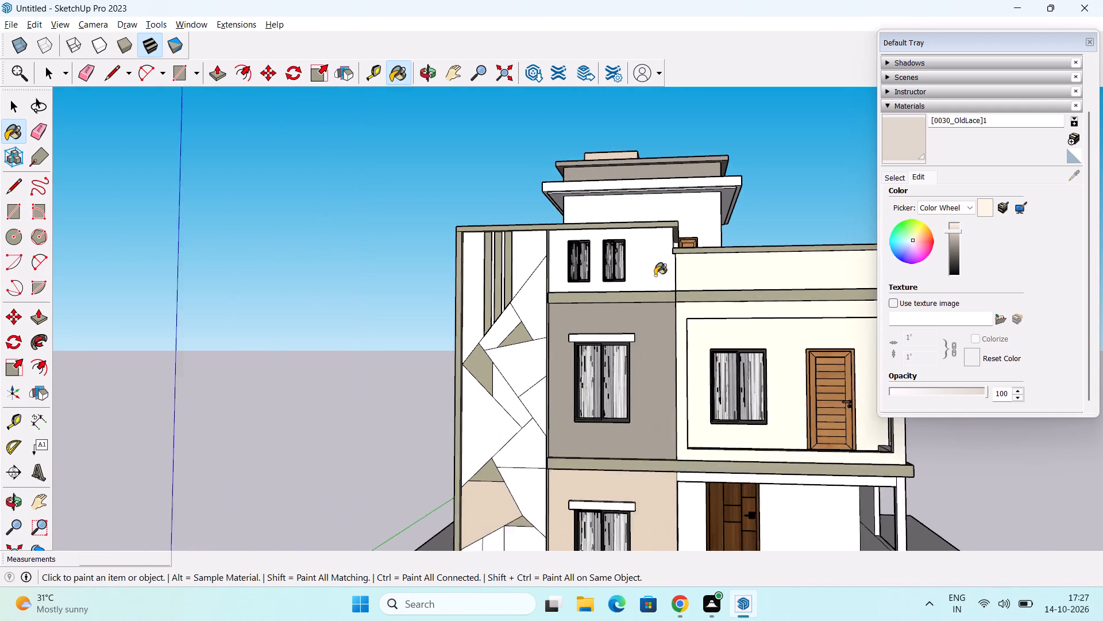
pyautogui.click(655, 267)
# Examine the repainted front elevation as a whole from the front and both sides.
pyautogui.moveTo(670, 308); pyautogui.dragTo(642, 313, button='middle')
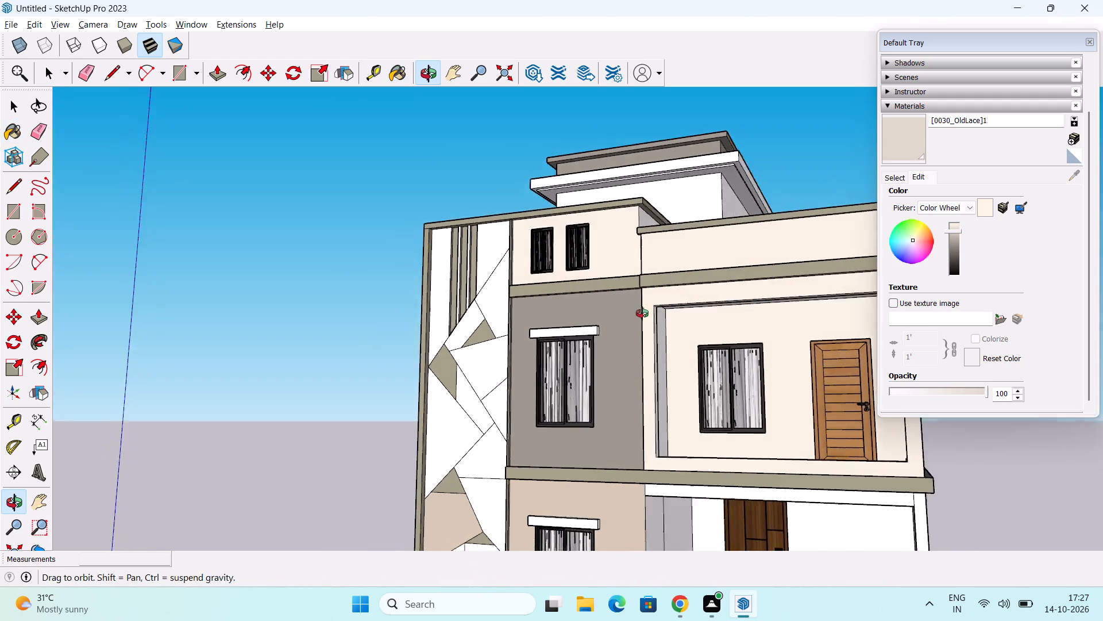
pyautogui.moveTo(642, 313); pyautogui.dragTo(709, 374, button='middle')
pyautogui.scroll(-5, 728, 375)
pyautogui.moveTo(760, 439); pyautogui.dragTo(720, 385, button='middle')
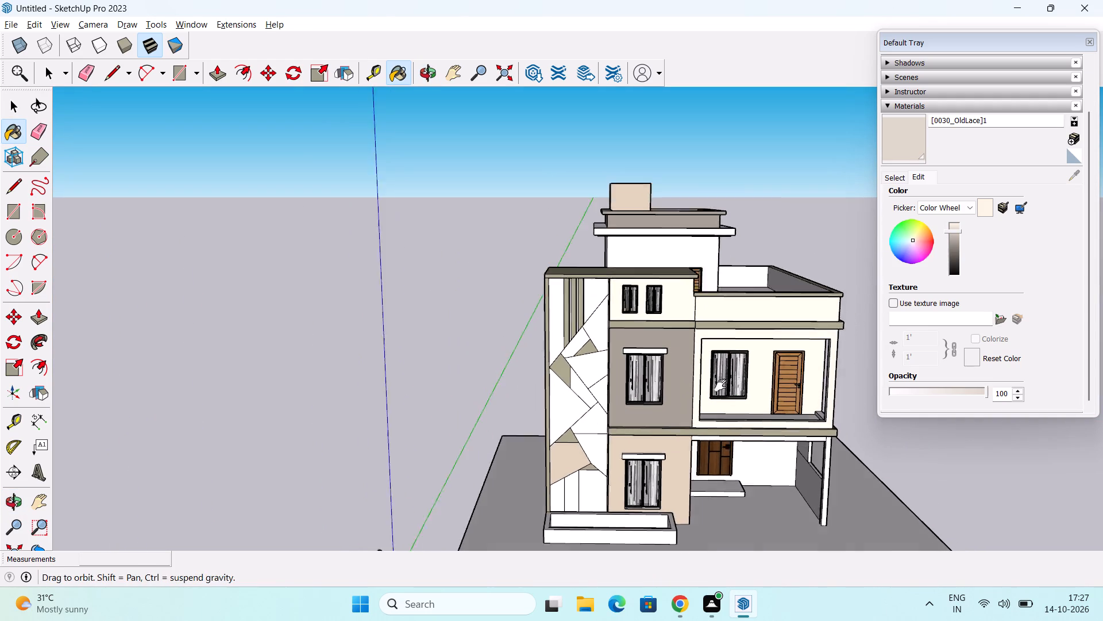
pyautogui.moveTo(720, 385); pyautogui.dragTo(695, 364, button='middle')
pyautogui.moveTo(714, 381); pyautogui.dragTo(593, 360, button='middle')
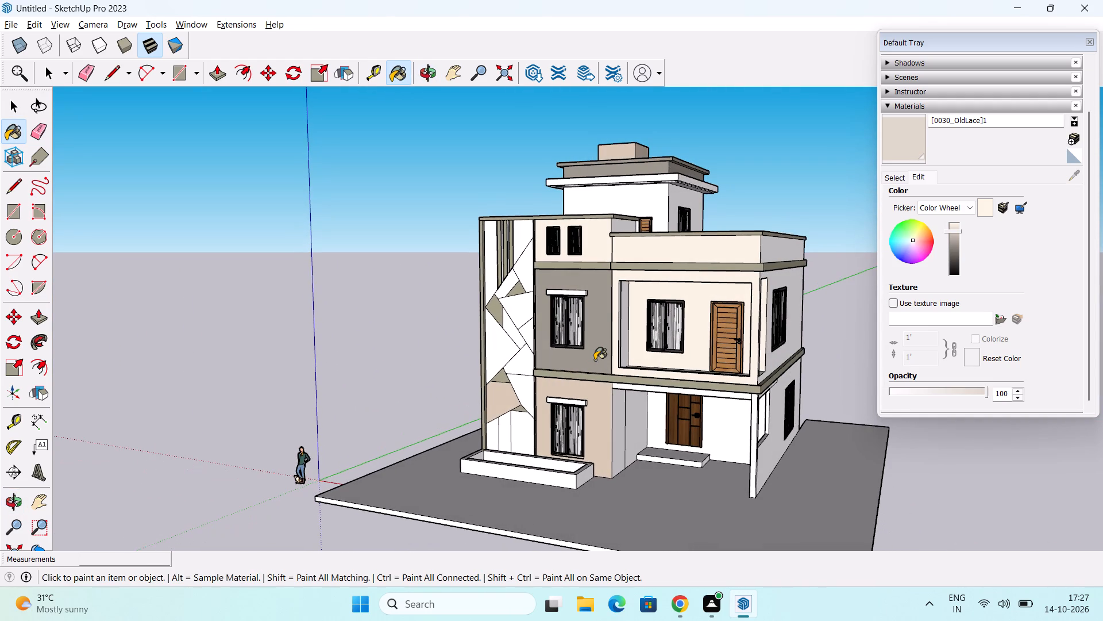
pyautogui.moveTo(611, 354); pyautogui.dragTo(672, 332, button='middle')
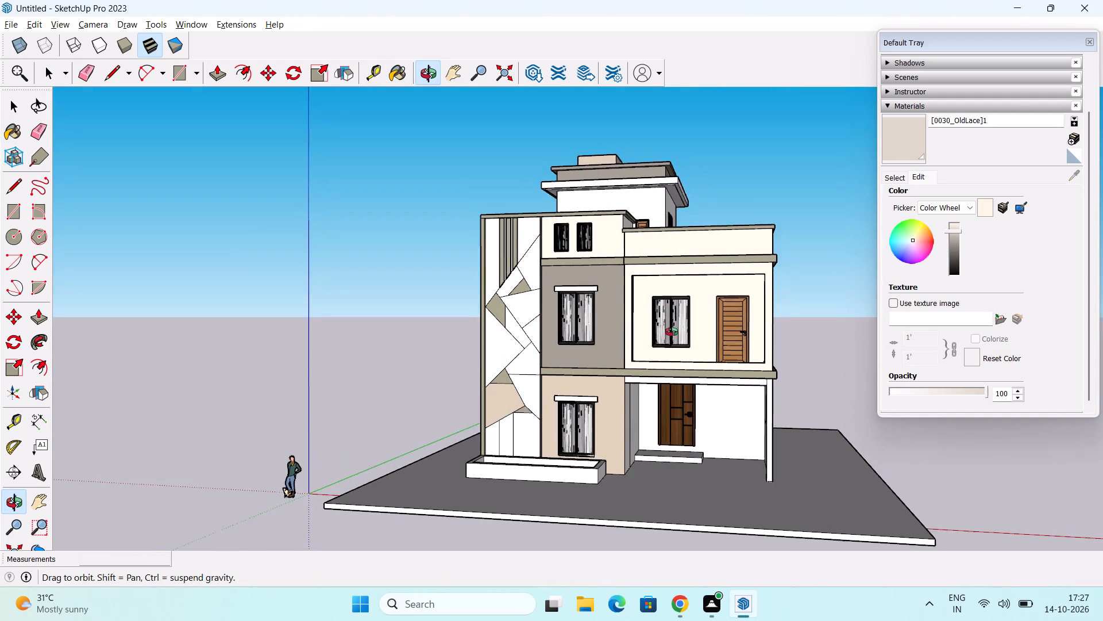
pyautogui.moveTo(672, 332); pyautogui.dragTo(657, 340, button='middle')
pyautogui.moveTo(696, 335); pyautogui.dragTo(554, 367, button='middle')
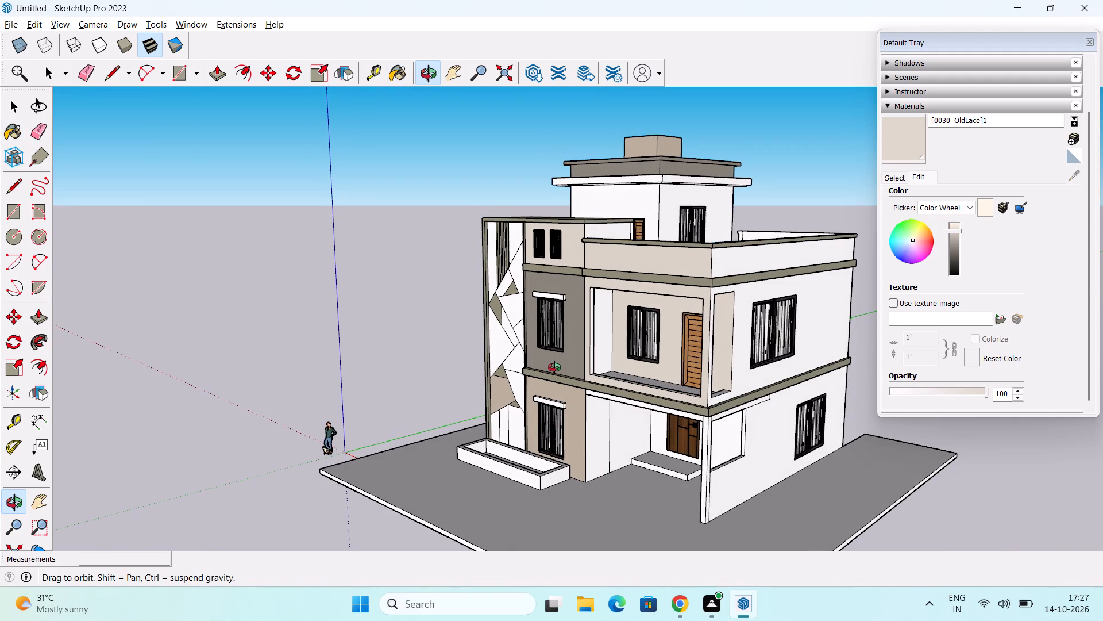
pyautogui.moveTo(554, 367); pyautogui.dragTo(624, 355, button='middle')
# Paint the first-floor balcony recess's inner side wall and ceiling with the adjusted OldLace material.
pyautogui.scroll(2, 619, 343)
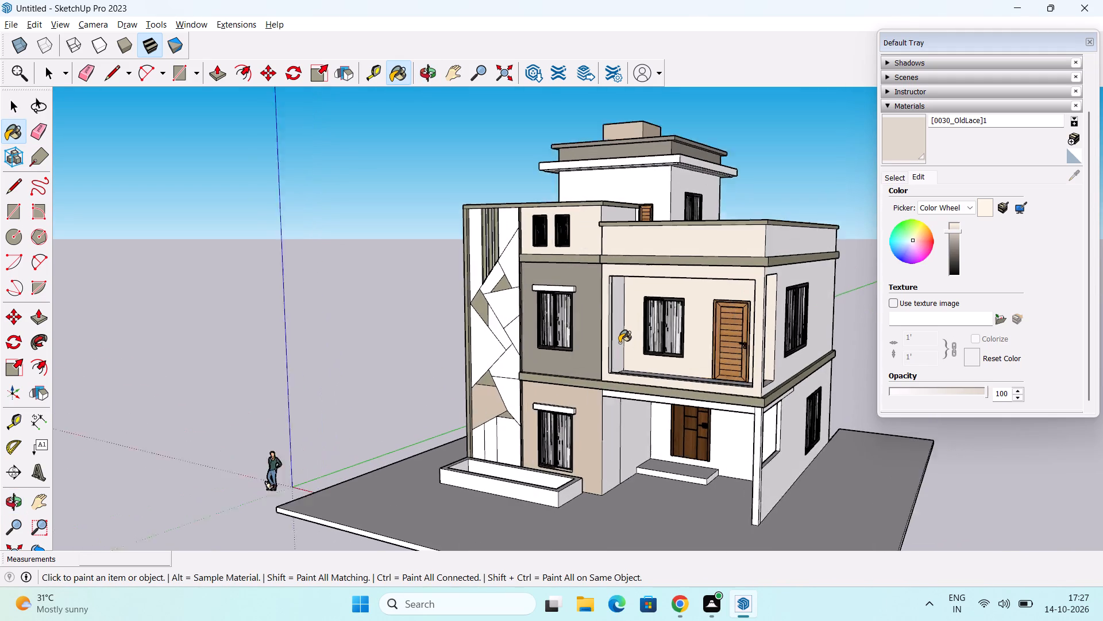
pyautogui.scroll(7, 619, 343)
pyautogui.click(598, 326)
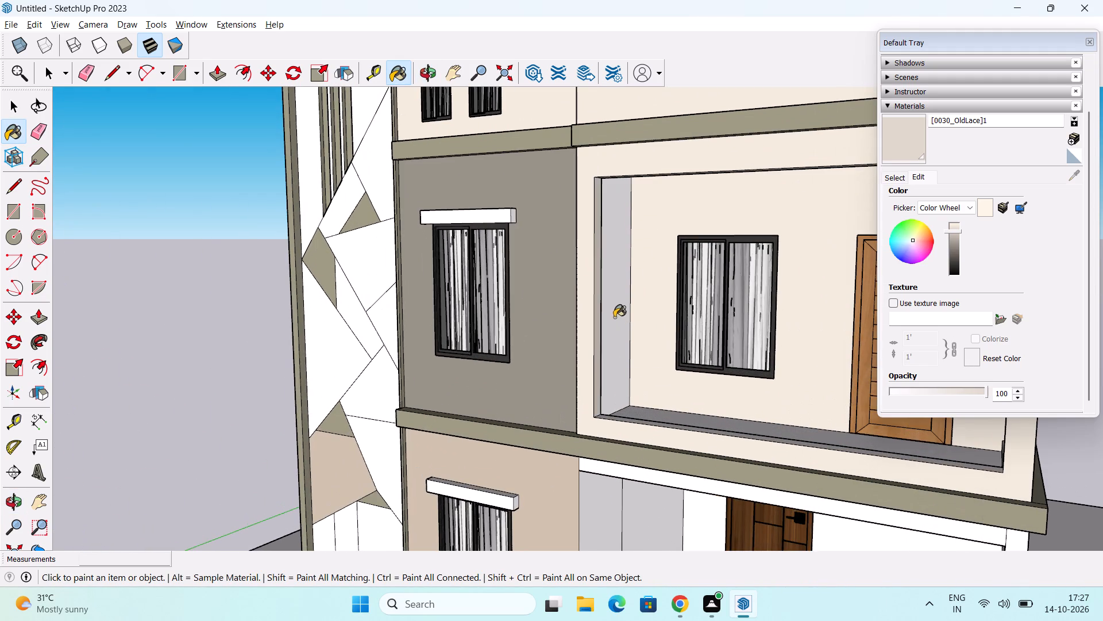
pyautogui.click(616, 310)
pyautogui.moveTo(635, 306); pyautogui.dragTo(574, 172, button='middle')
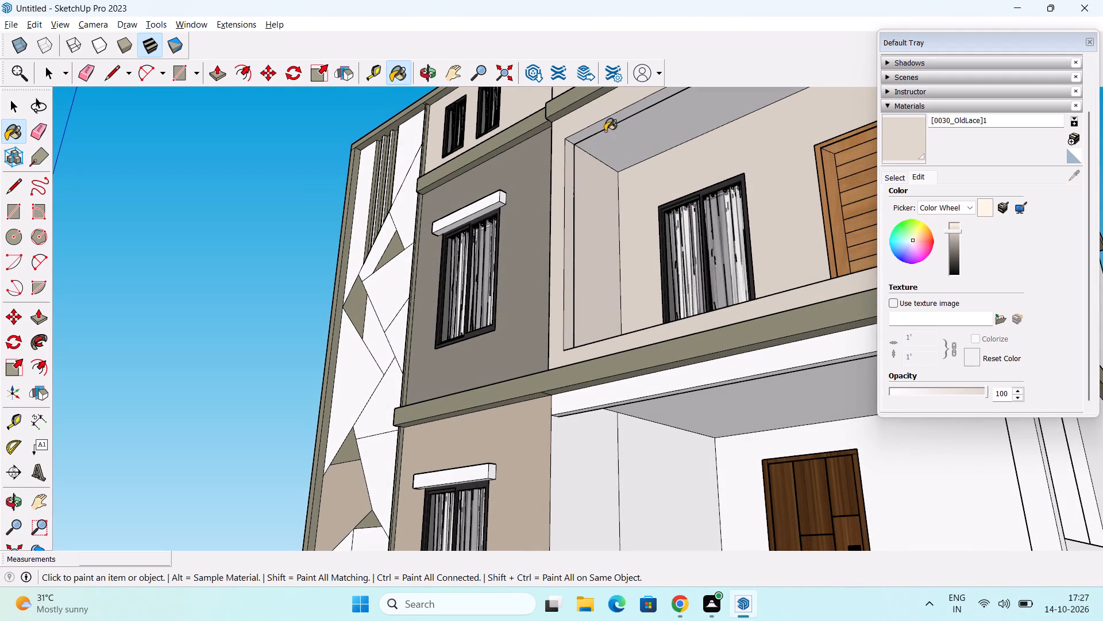
pyautogui.click(607, 123)
pyautogui.moveTo(624, 130); pyautogui.dragTo(633, 135)
pyautogui.scroll(-3, 633, 246)
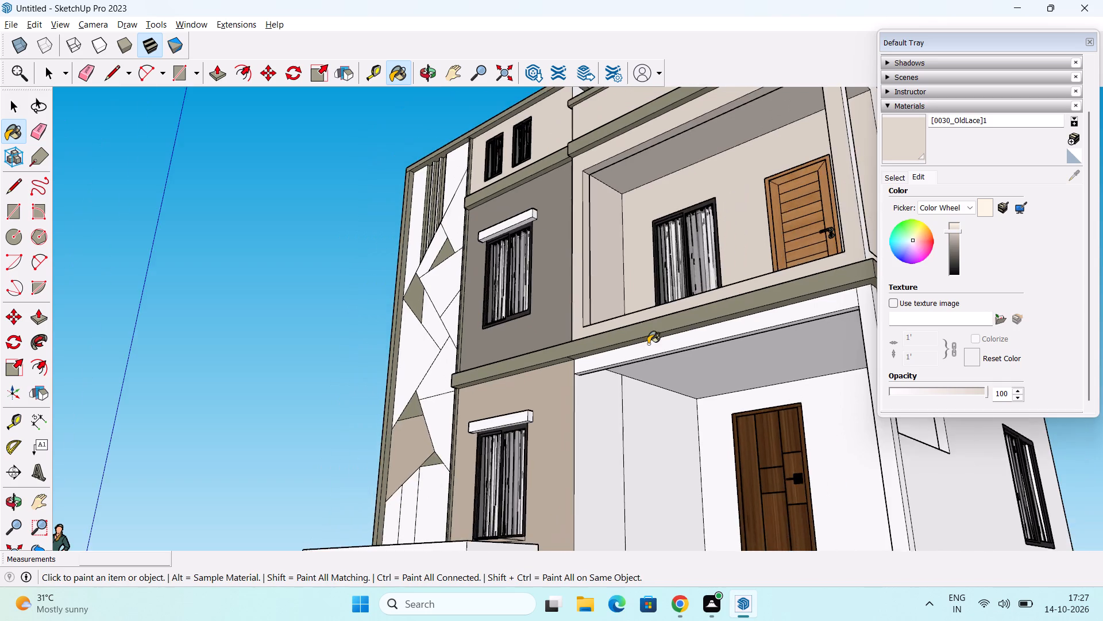
# Paint the ground-floor porch's front beam, side wall faces and ceiling with the adjusted OldLace material.
pyautogui.moveTo(648, 343); pyautogui.dragTo(696, 363, button='middle')
pyautogui.click(693, 365)
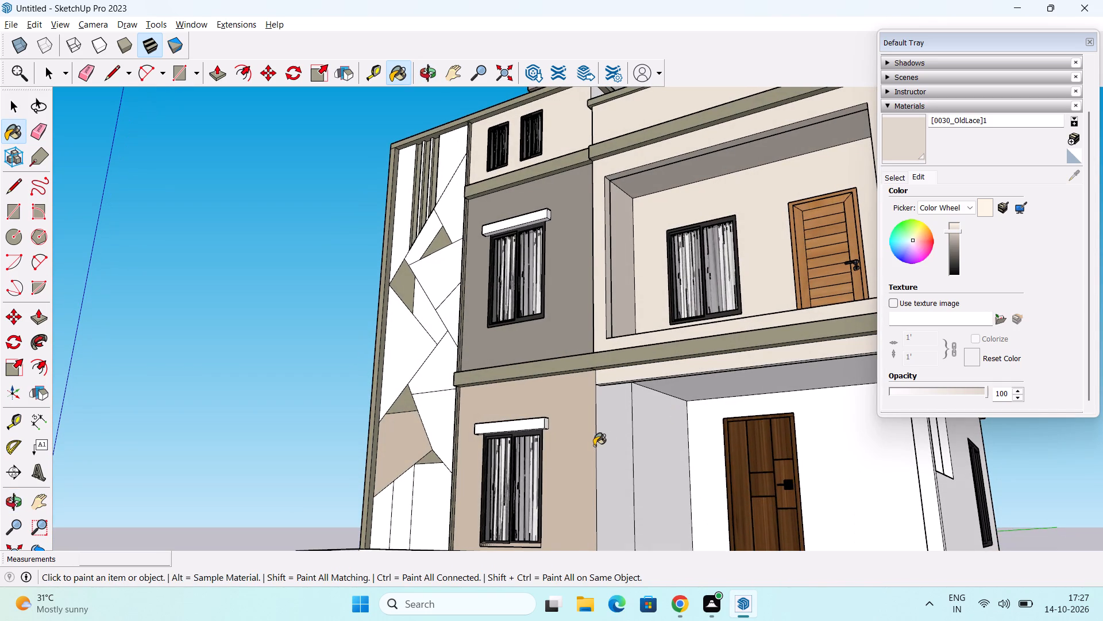
pyautogui.click(609, 446)
pyautogui.click(657, 451)
pyautogui.click(699, 390)
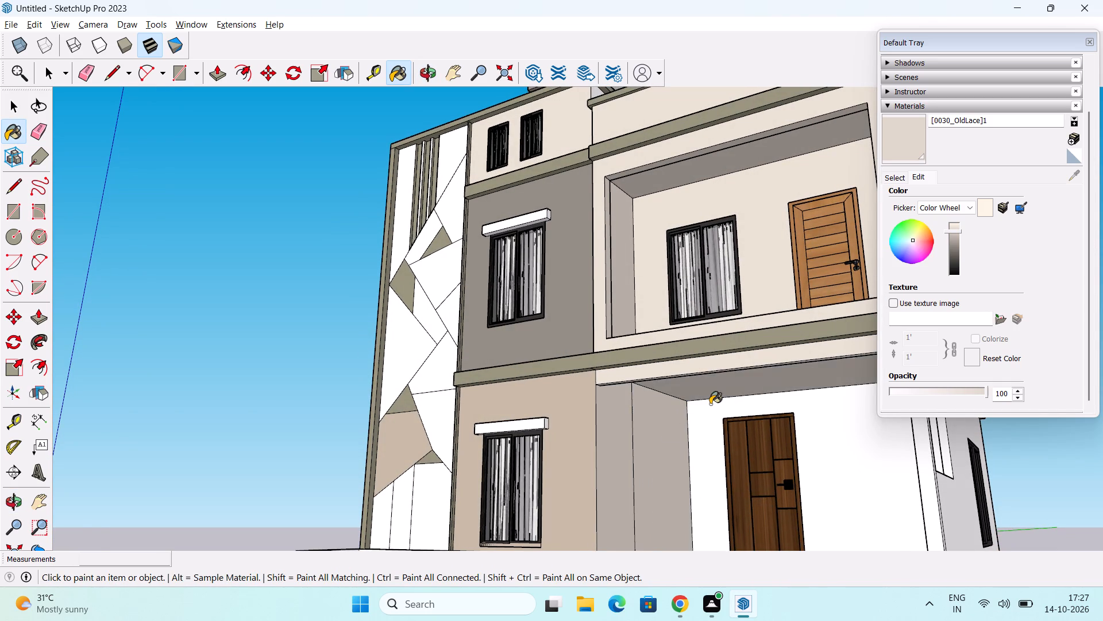
# Paint the house's side elevation with the adjusted OldLace material: both floor walls, the parapet, the porch's side beam and the opening's edge.
pyautogui.scroll(-1, 715, 415)
pyautogui.moveTo(712, 408); pyautogui.dragTo(528, 380, button='middle')
pyautogui.moveTo(626, 381); pyautogui.dragTo(636, 435, button='middle')
pyautogui.click(706, 188)
pyautogui.click(733, 126)
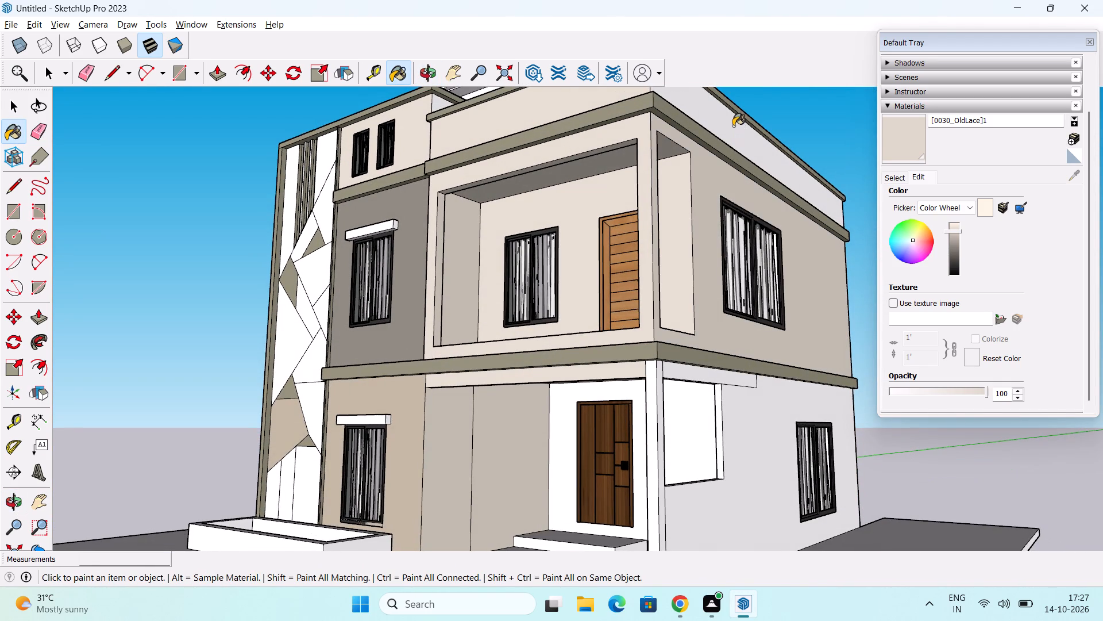
pyautogui.click(758, 461)
pyautogui.click(714, 377)
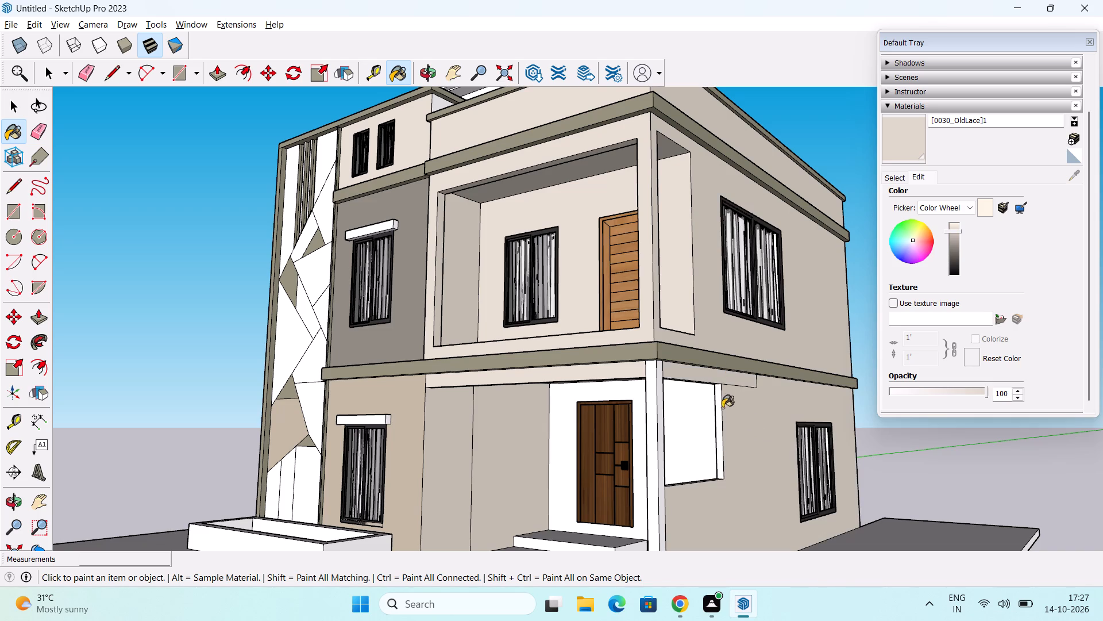
pyautogui.click(718, 427)
# Paint the porch's back wall around the main door and the outer faces of its corner column with the adjusted OldLace material.
pyautogui.moveTo(696, 467); pyautogui.dragTo(795, 463, button='middle')
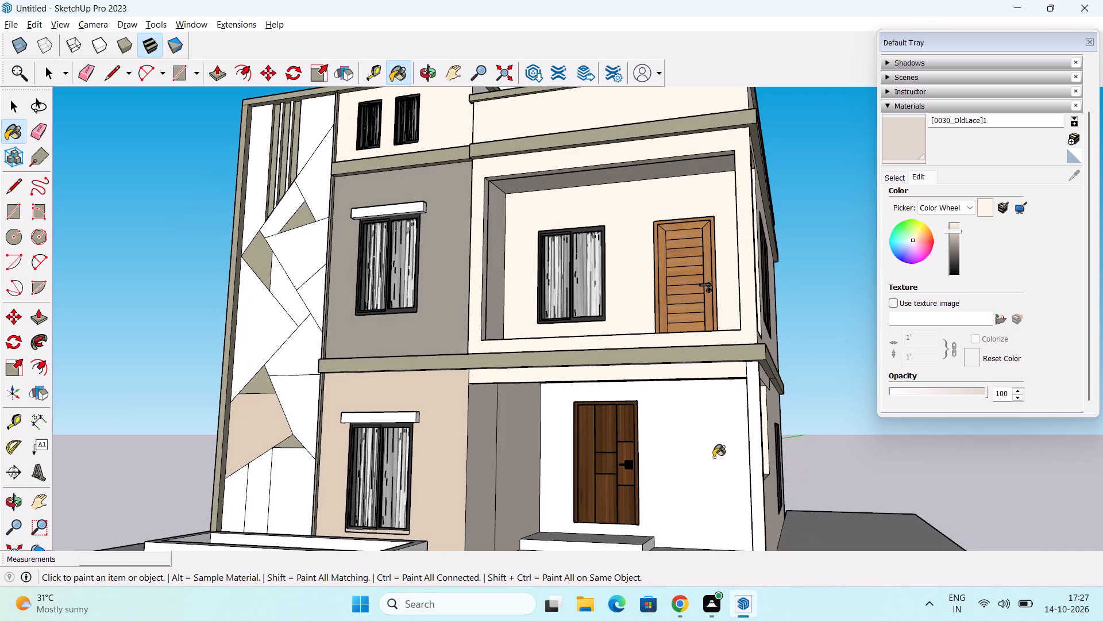
pyautogui.click(708, 456)
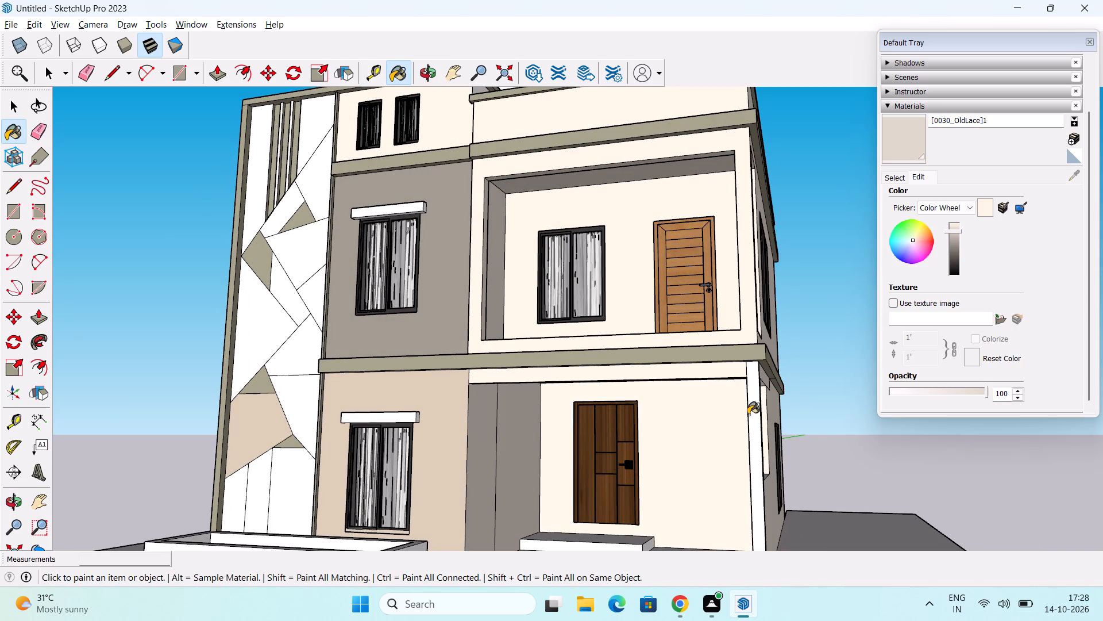
pyautogui.click(750, 411)
pyautogui.moveTo(732, 385); pyautogui.dragTo(617, 385, button='middle')
pyautogui.scroll(4, 651, 373)
pyautogui.click(660, 365)
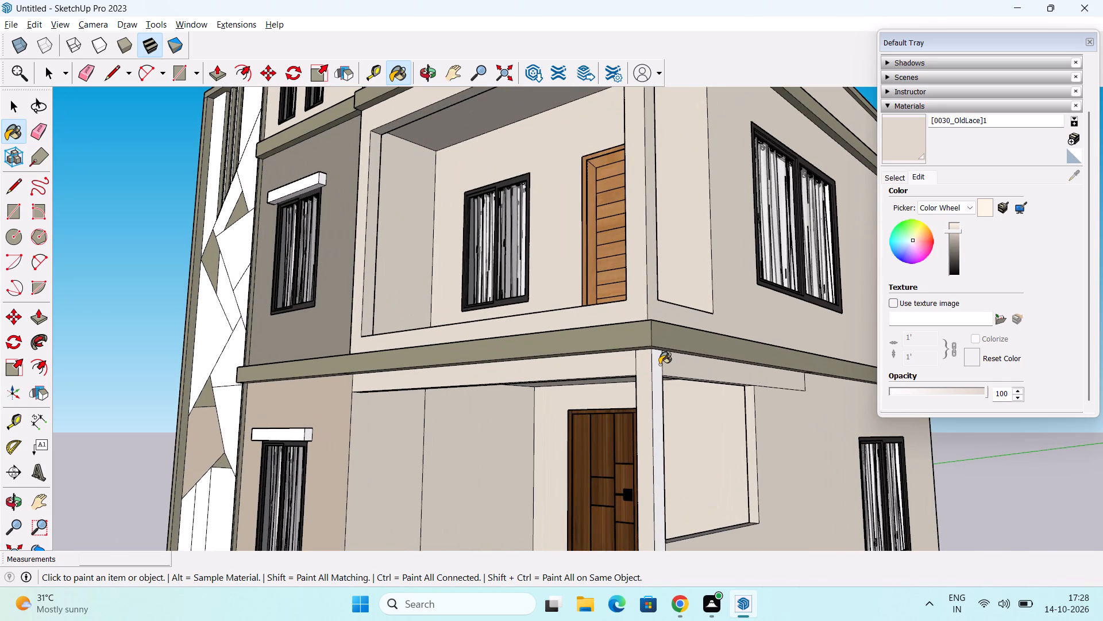
# Paint the porch's front beam underside, the corner column's inner faces, and the side beam and side wall's inner faces with adjusted OldLace.
pyautogui.moveTo(502, 438); pyautogui.dragTo(819, 444, button='middle')
pyautogui.moveTo(823, 449); pyautogui.dragTo(646, 460, button='middle')
pyautogui.moveTo(648, 461); pyautogui.dragTo(675, 363, button='middle')
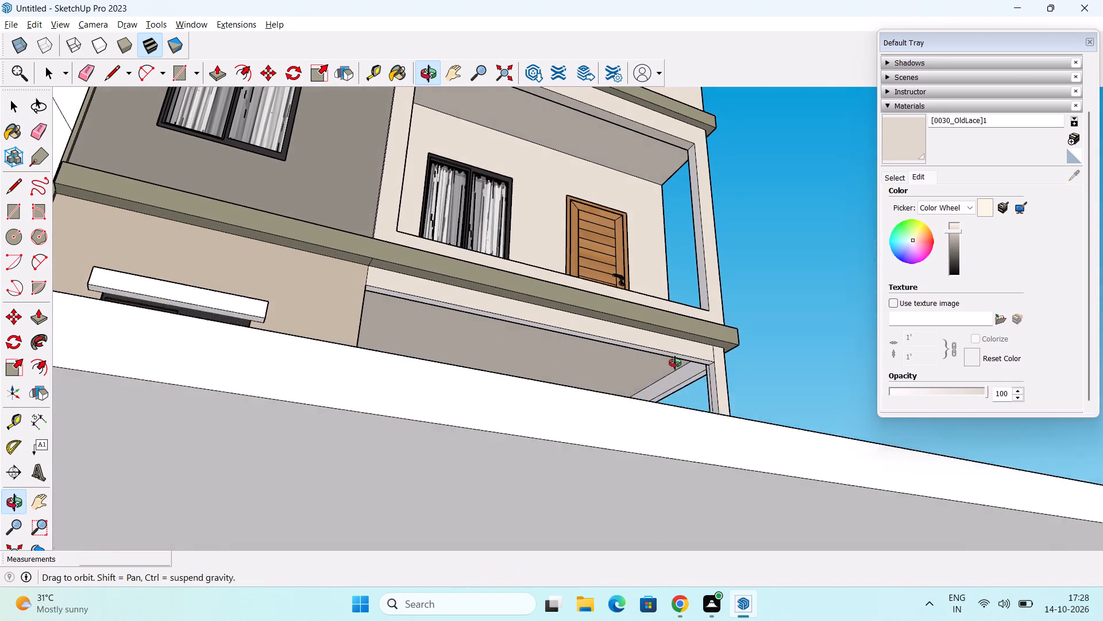
pyautogui.moveTo(675, 363); pyautogui.dragTo(675, 362, button='middle')
pyautogui.scroll(7, 652, 375)
pyautogui.moveTo(653, 373); pyautogui.dragTo(646, 407, button='middle')
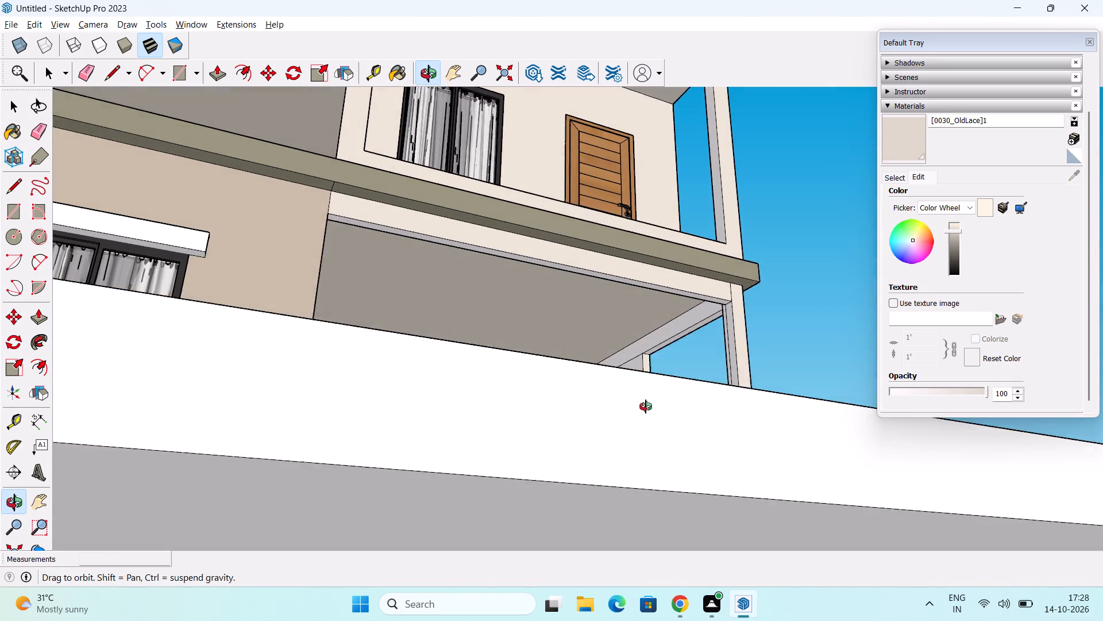
pyautogui.moveTo(646, 407); pyautogui.dragTo(643, 413, button='middle')
pyautogui.keyDown('shift'); pyautogui.moveTo(644, 370); pyautogui.dragTo(647, 431, button='middle'); pyautogui.keyUp('shift')
pyautogui.click(612, 297)
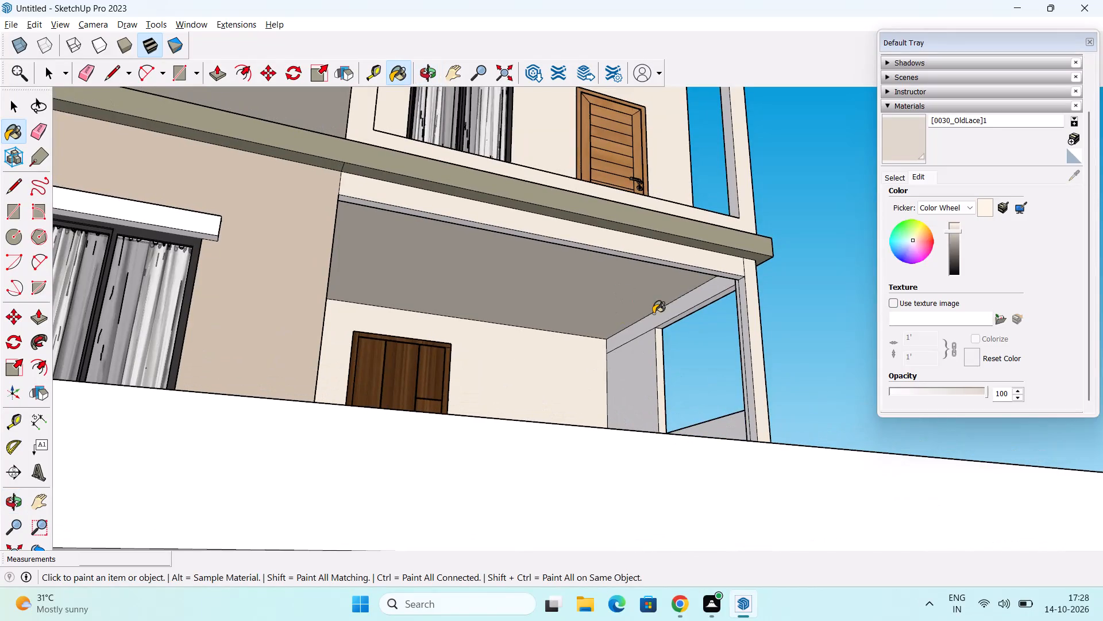
pyautogui.keyDown('shift'); pyautogui.moveTo(667, 318); pyautogui.dragTo(697, 430, button='middle'); pyautogui.keyUp('shift')
pyautogui.scroll(3, 720, 423)
pyautogui.scroll(5, 777, 421)
pyautogui.moveTo(786, 454); pyautogui.dragTo(800, 435, button='middle')
pyautogui.click(819, 316)
pyautogui.click(817, 327)
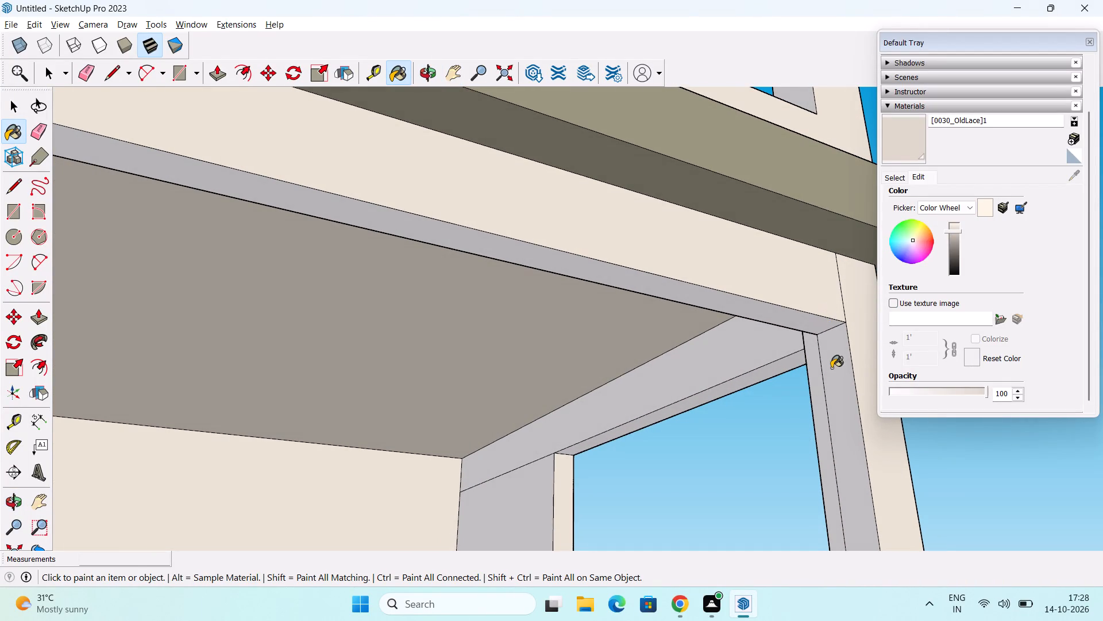
pyautogui.click(831, 368)
pyautogui.click(813, 385)
pyautogui.click(755, 355)
pyautogui.click(755, 377)
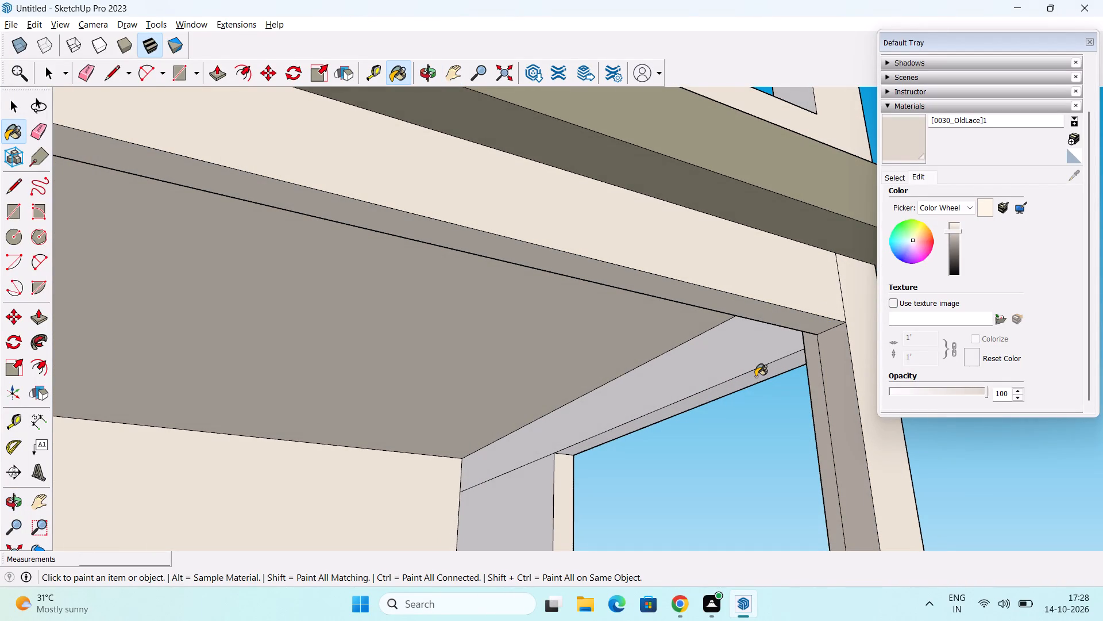
pyautogui.click(530, 489)
# Paint the balcony corner column's inner face, the balcony floor, and the low side and front parapet surfaces with the adjusted OldLace material.
pyautogui.scroll(-3, 571, 467)
pyautogui.moveTo(619, 453); pyautogui.dragTo(624, 401, button='middle')
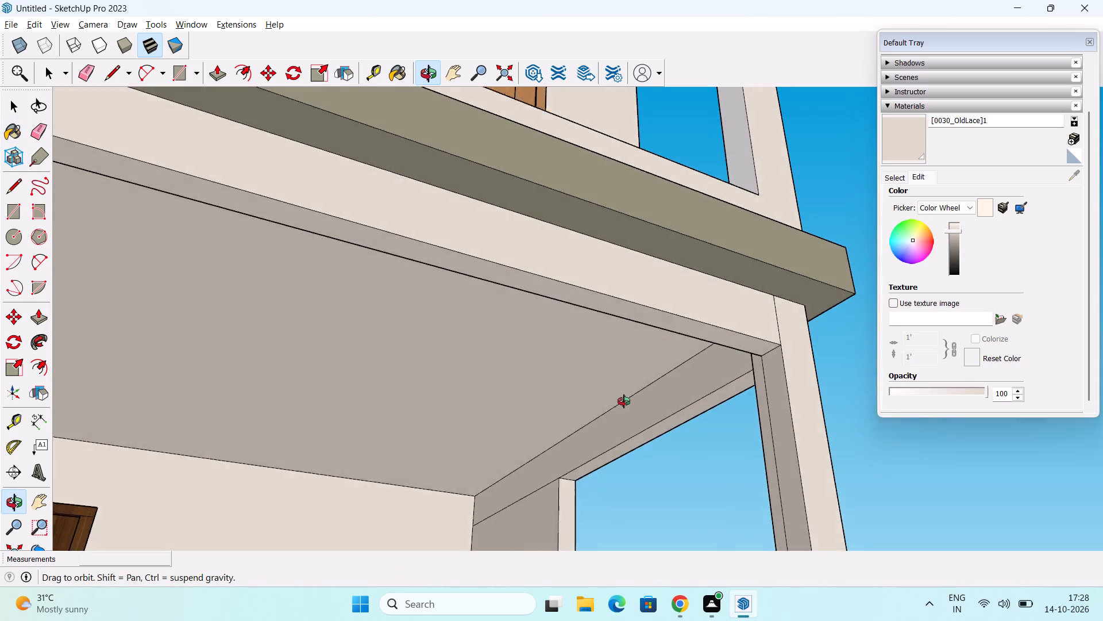
pyautogui.moveTo(624, 401); pyautogui.dragTo(734, 528, button='middle')
pyautogui.click(759, 205)
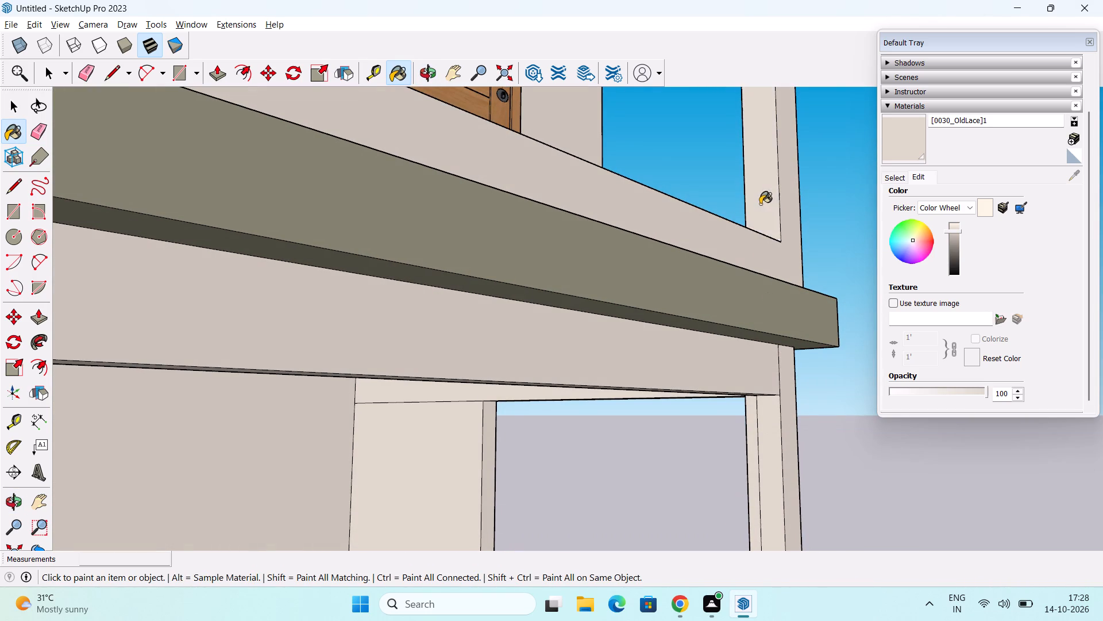
pyautogui.scroll(-3, 770, 220)
pyautogui.moveTo(758, 278); pyautogui.dragTo(720, 526, button='middle')
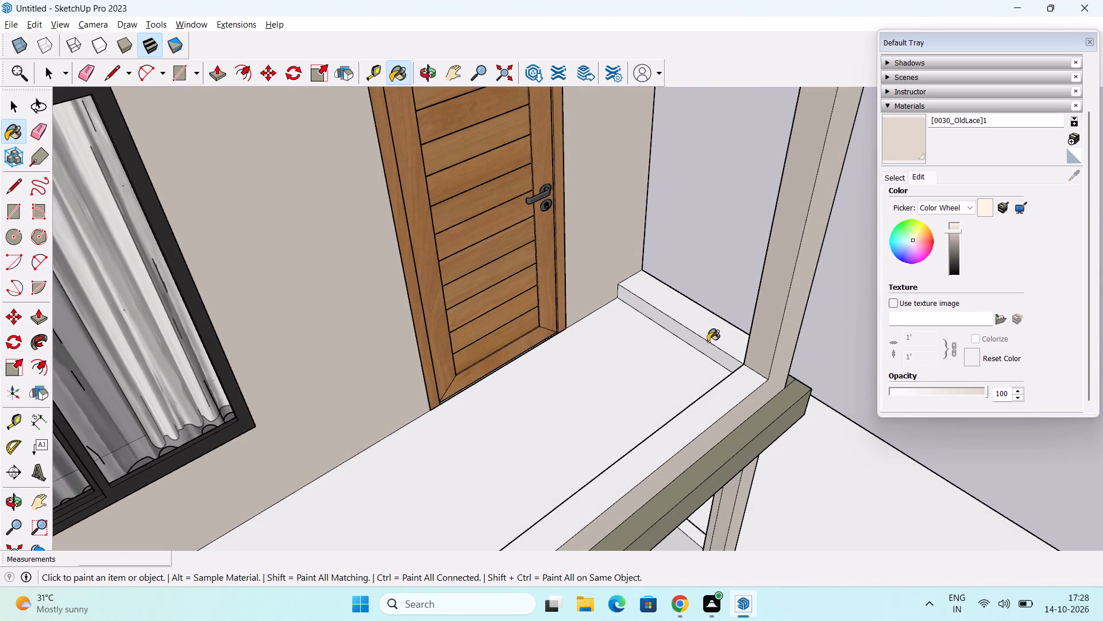
pyautogui.click(712, 327)
pyautogui.click(655, 367)
pyautogui.click(692, 344)
pyautogui.click(726, 394)
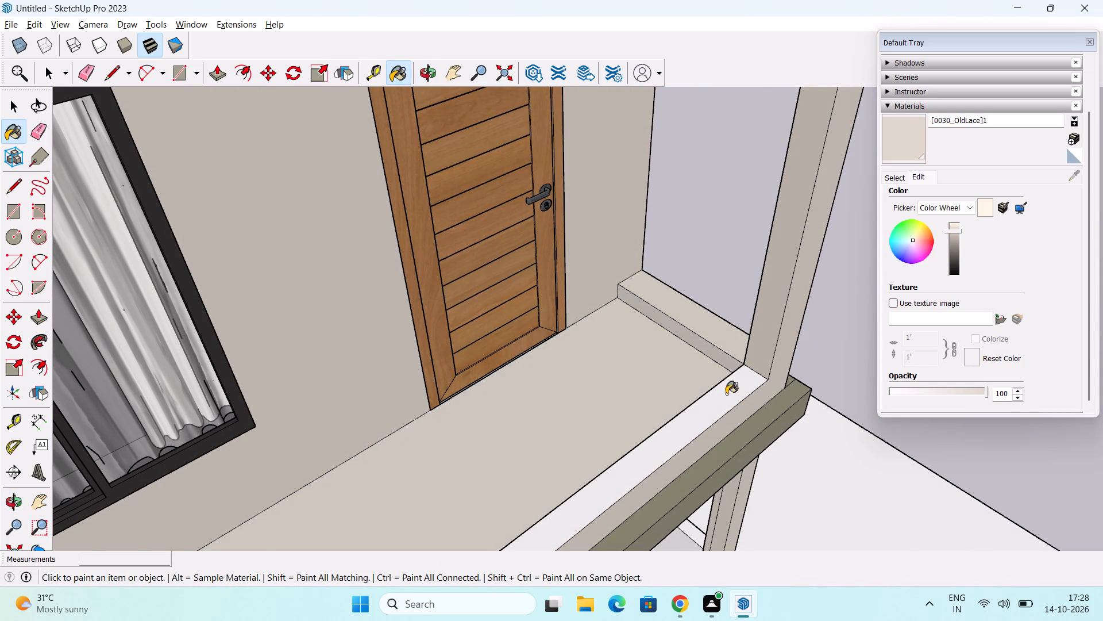
# Paint the inner faces of the balcony's corner column and front top beam with the adjusted OldLace material.
pyautogui.scroll(-8, 735, 392)
pyautogui.moveTo(754, 420); pyautogui.dragTo(610, 244, button='middle')
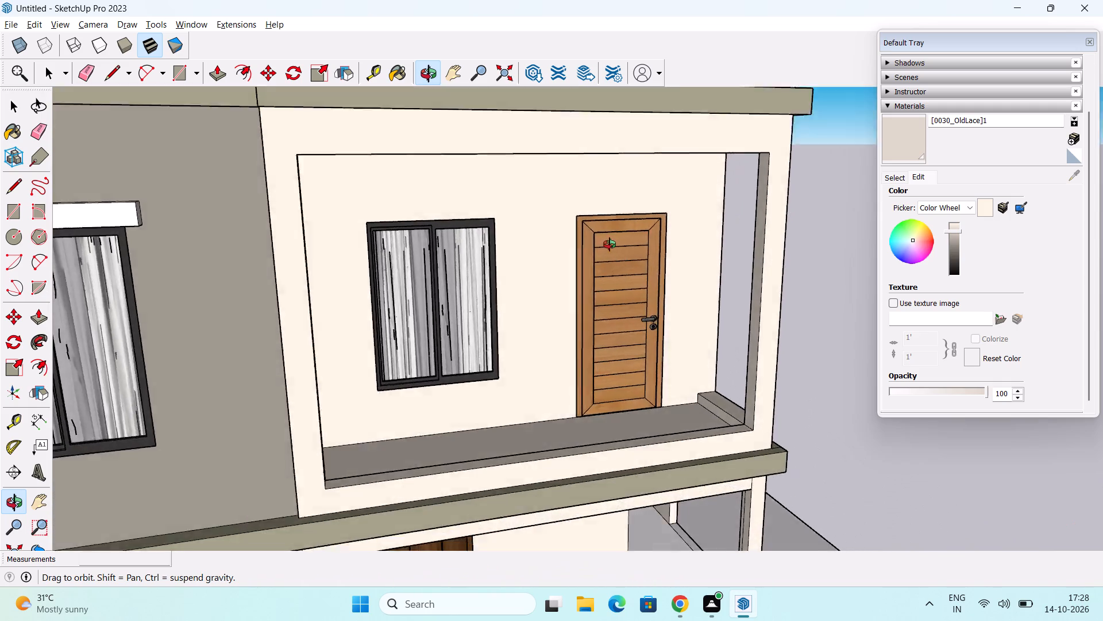
pyautogui.moveTo(610, 244); pyautogui.dragTo(608, 233, button='middle')
pyautogui.moveTo(641, 238); pyautogui.dragTo(688, 449, button='middle')
pyautogui.moveTo(695, 453); pyautogui.dragTo(658, 330, button='middle')
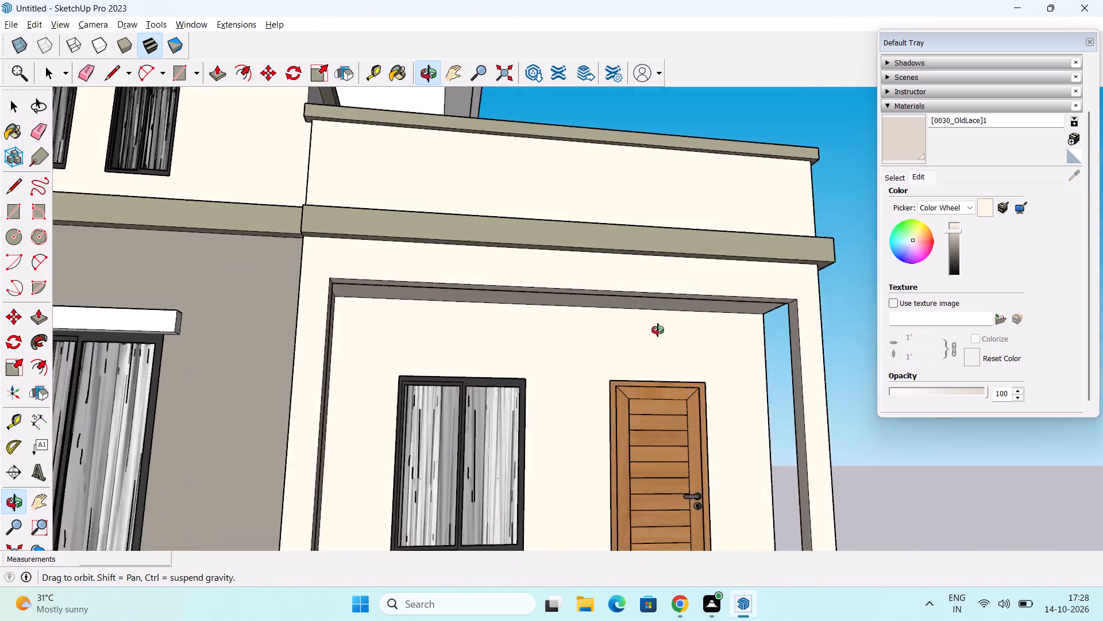
pyautogui.moveTo(658, 330); pyautogui.dragTo(661, 235, button='middle')
pyautogui.keyDown('shift'); pyautogui.moveTo(689, 250); pyautogui.dragTo(699, 345, button='middle'); pyautogui.keyUp('shift')
pyautogui.moveTo(721, 392); pyautogui.dragTo(712, 287, button='middle')
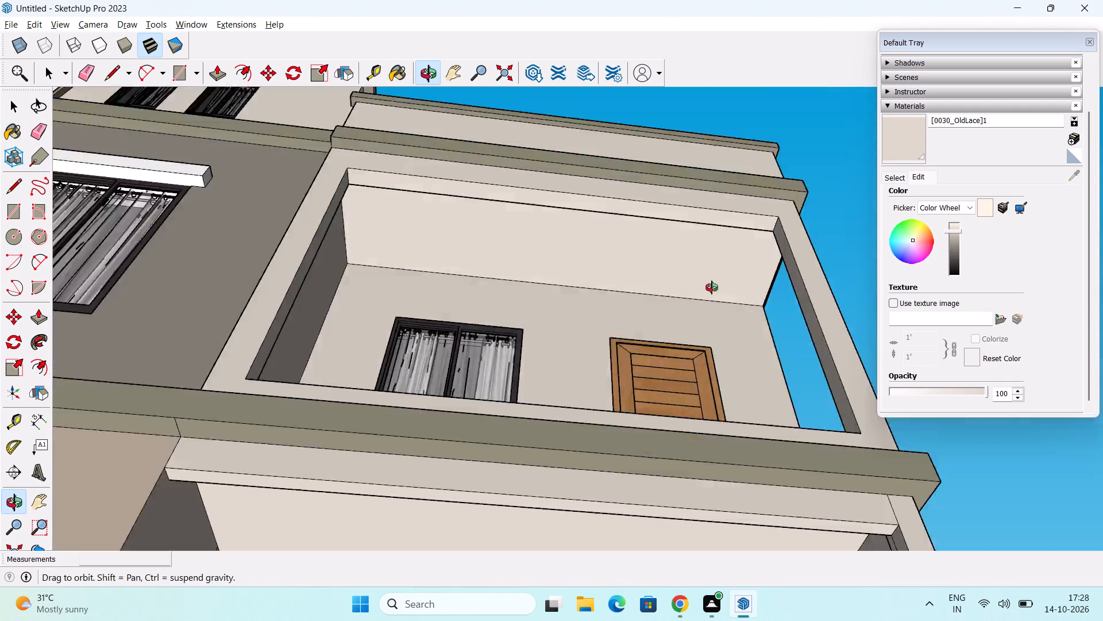
pyautogui.moveTo(712, 287); pyautogui.dragTo(412, 407, button='middle')
pyautogui.moveTo(484, 404); pyautogui.dragTo(663, 315, button='middle')
pyautogui.moveTo(668, 325); pyautogui.dragTo(487, 346, button='middle')
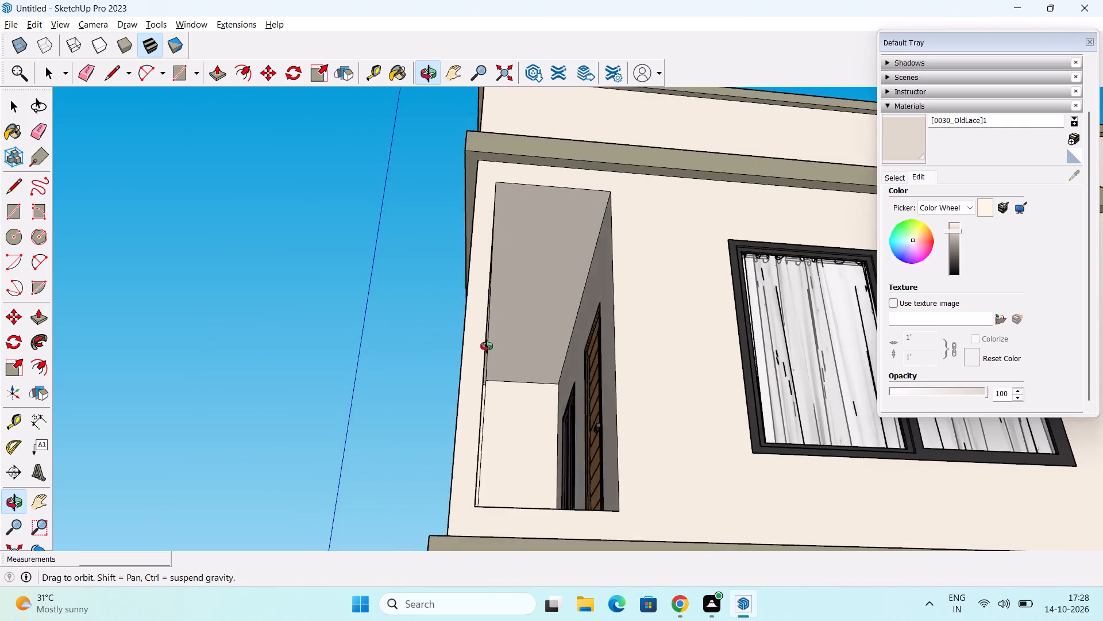
pyautogui.moveTo(487, 346); pyautogui.dragTo(424, 366, button='middle')
pyautogui.scroll(4, 443, 268)
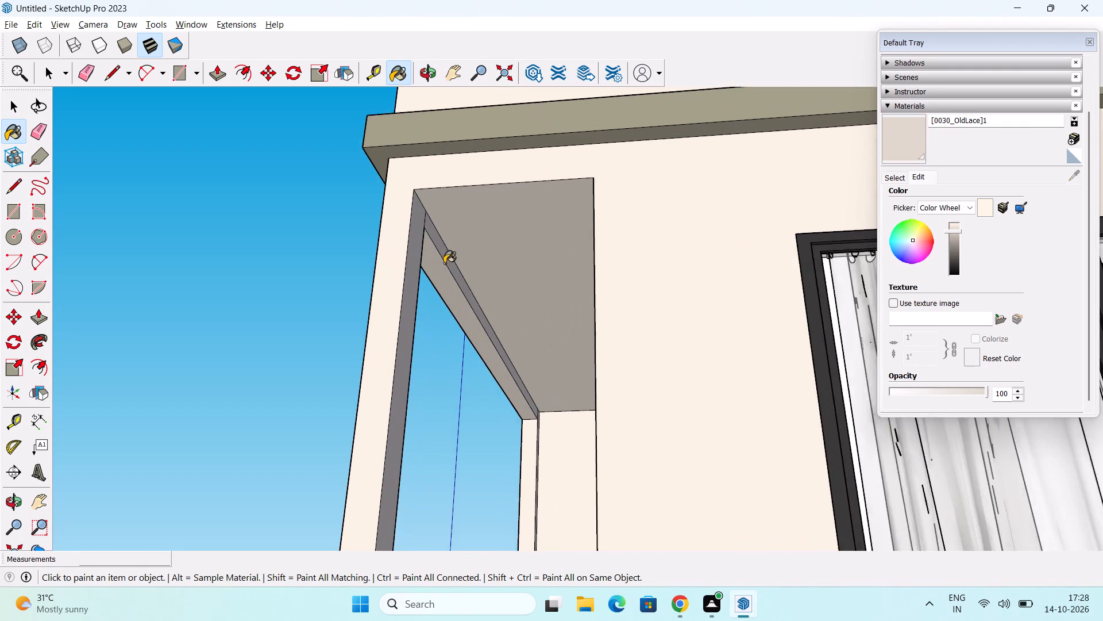
pyautogui.scroll(3, 444, 263)
pyautogui.moveTo(407, 213); pyautogui.dragTo(413, 212)
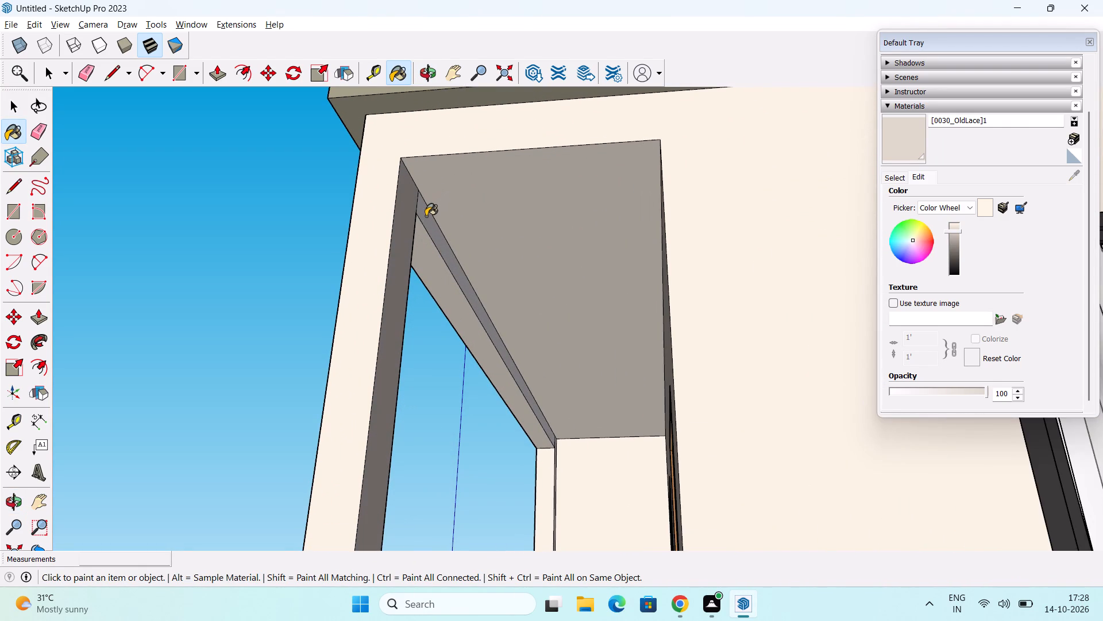
pyautogui.click(426, 217)
# Examine the balcony corner and the whole front elevation for faces still left unpainted.
pyautogui.scroll(-6, 512, 259)
pyautogui.moveTo(542, 325); pyautogui.dragTo(617, 202, button='middle')
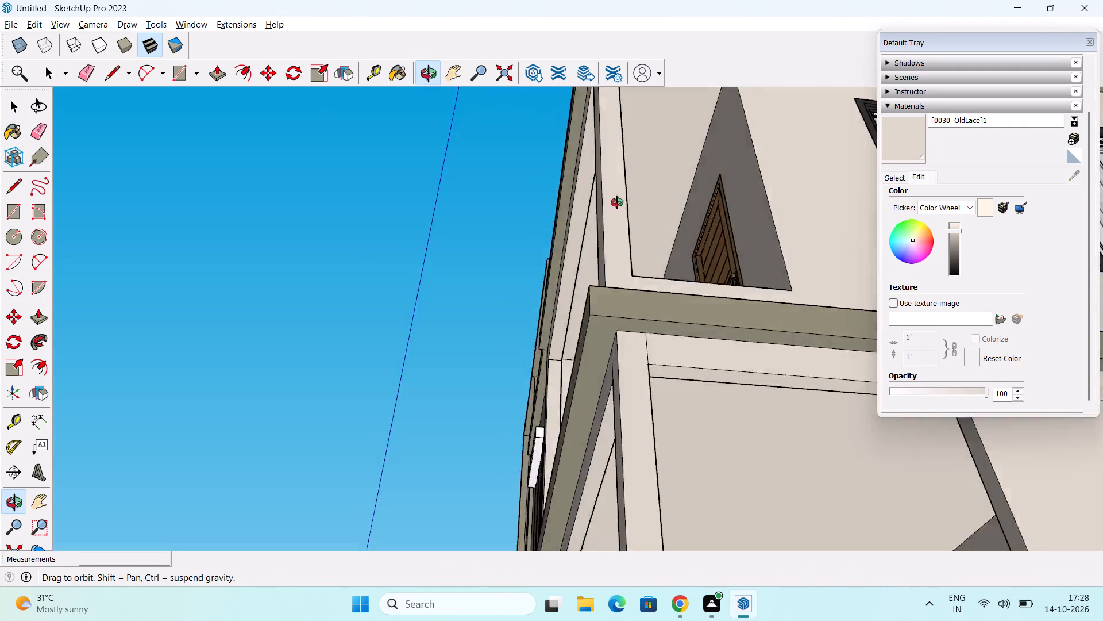
pyautogui.moveTo(617, 202); pyautogui.dragTo(618, 381, button='middle')
pyautogui.keyDown('shift'); pyautogui.moveTo(680, 427); pyautogui.dragTo(686, 333, button='middle'); pyautogui.keyUp('shift')
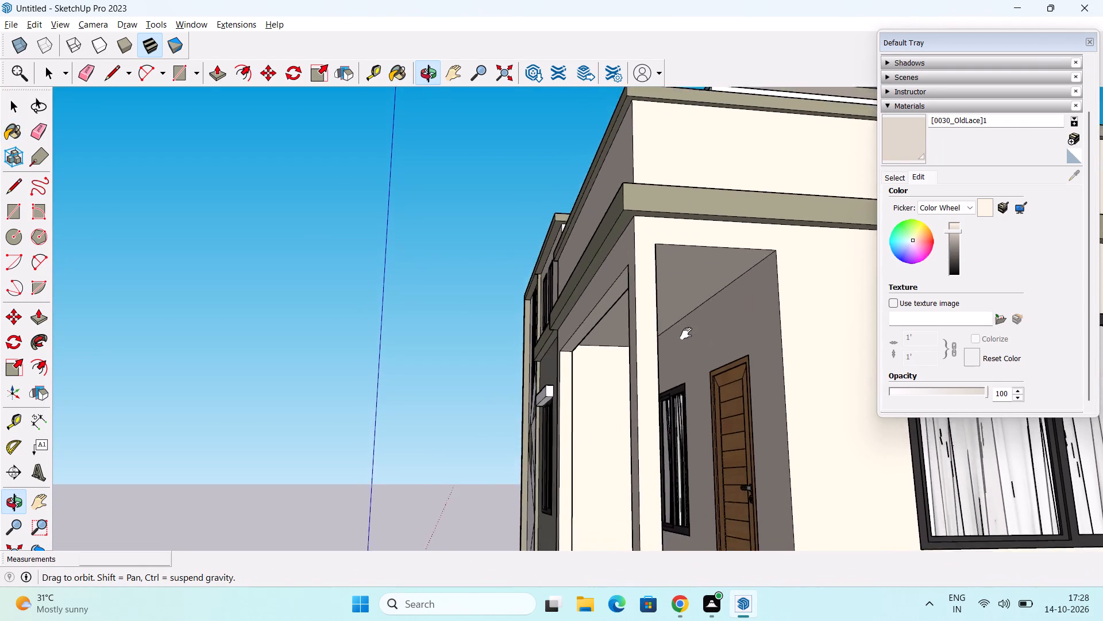
pyautogui.keyDown('shift'); pyautogui.moveTo(686, 333); pyautogui.dragTo(685, 332, button='middle'); pyautogui.keyUp('shift')
pyautogui.scroll(-2, 692, 332)
pyautogui.moveTo(637, 421); pyautogui.dragTo(793, 461, button='middle')
pyautogui.moveTo(701, 466); pyautogui.dragTo(698, 415, button='middle')
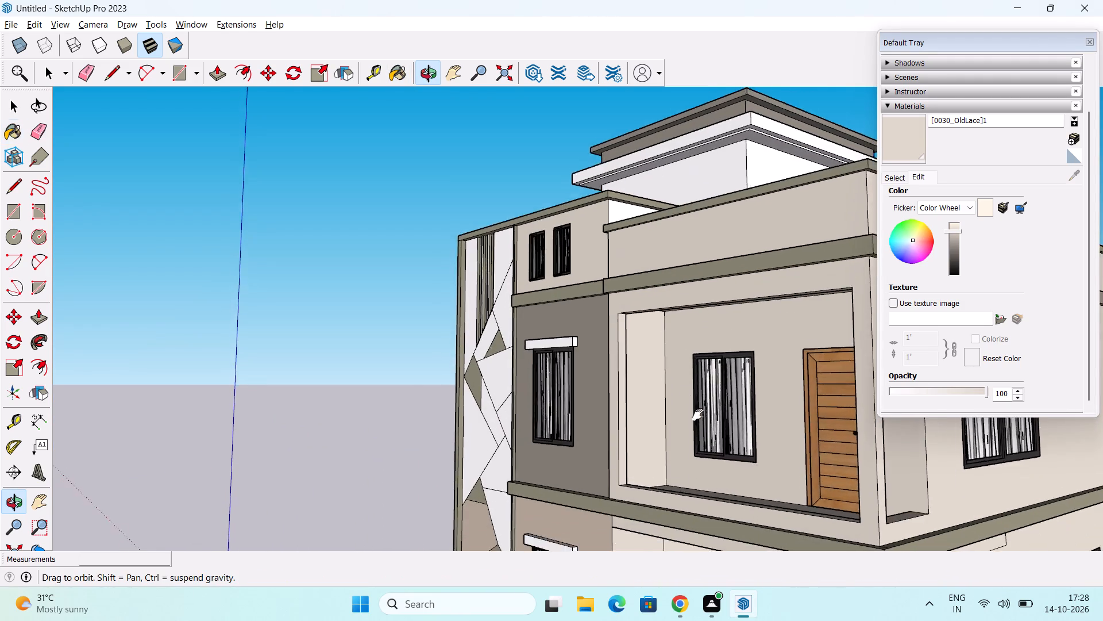
pyautogui.moveTo(698, 415); pyautogui.dragTo(589, 335, button='middle')
pyautogui.scroll(-3, 628, 333)
pyautogui.scroll(-3, 657, 399)
pyautogui.moveTo(660, 428); pyautogui.dragTo(692, 427, button='middle')
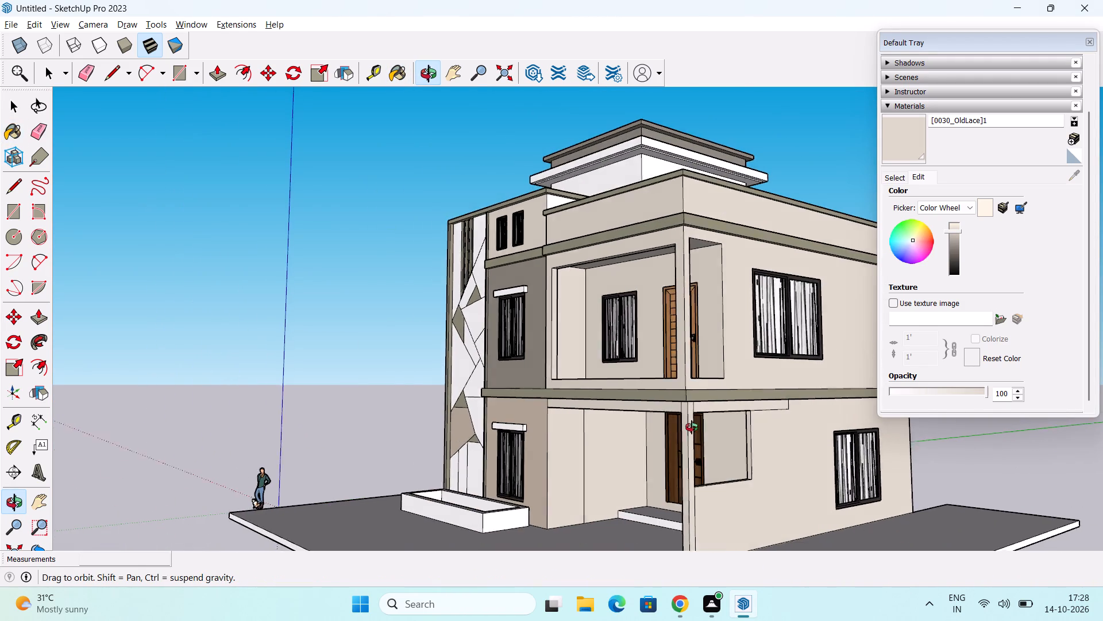
pyautogui.moveTo(692, 427); pyautogui.dragTo(855, 485, button='middle')
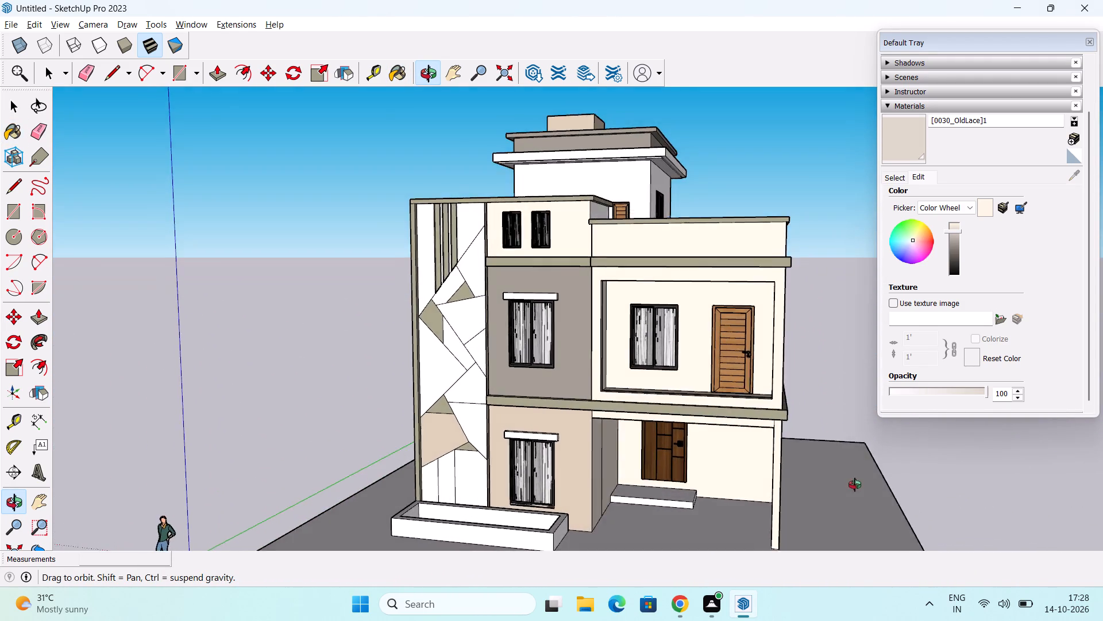
pyautogui.moveTo(855, 485); pyautogui.dragTo(907, 505, button='middle')
# Paint the inner face and sill of the porch's low side wall with the adjusted OldLace material.
pyautogui.scroll(7, 772, 478)
pyautogui.click(762, 494)
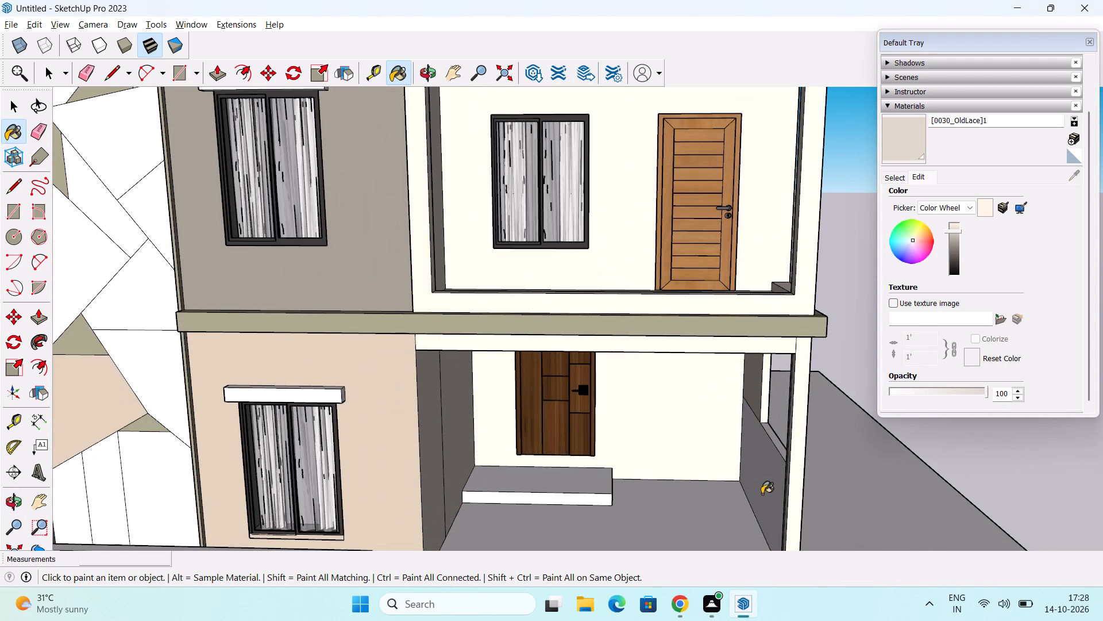
pyautogui.moveTo(788, 524); pyautogui.dragTo(712, 506, button='middle')
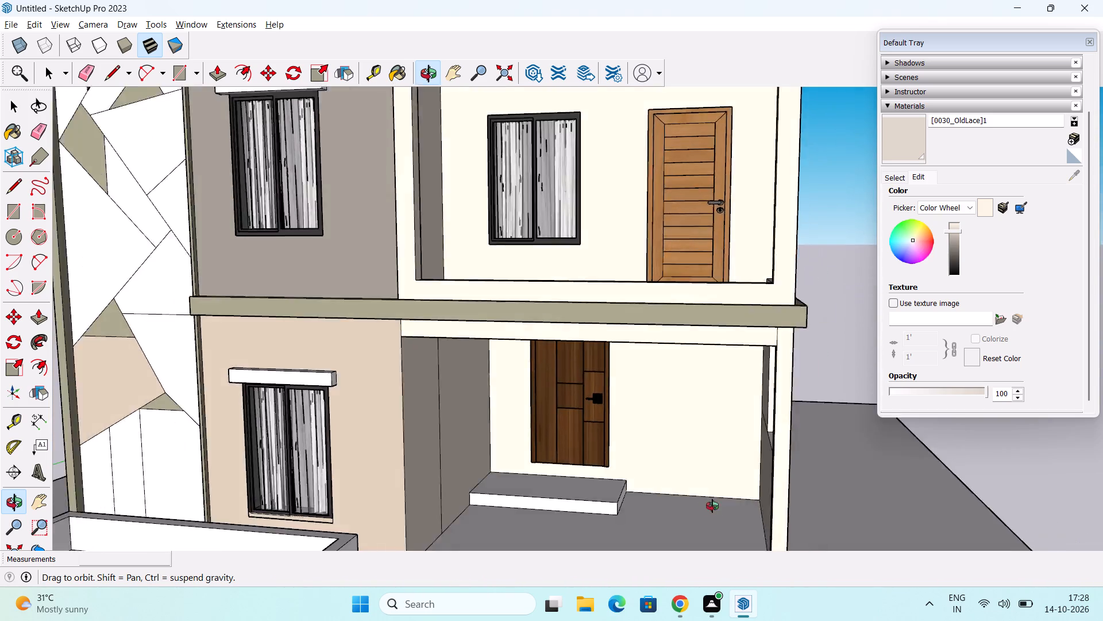
pyautogui.moveTo(712, 506); pyautogui.dragTo(540, 546, button='middle')
pyautogui.scroll(5, 658, 535)
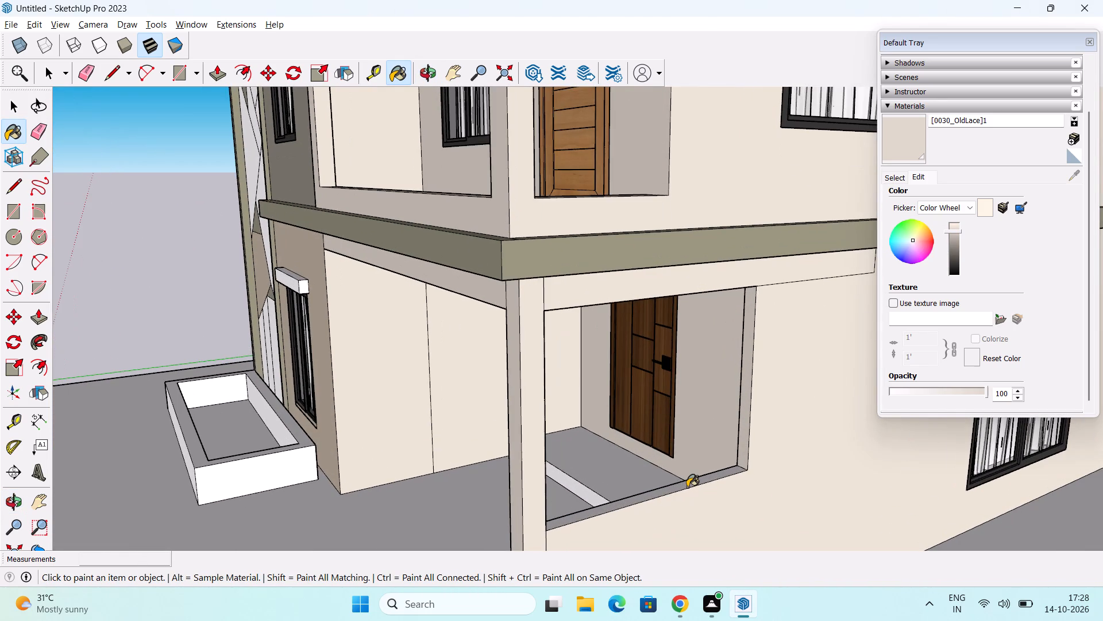
pyautogui.click(687, 487)
# Paint the remaining inner face of the balcony's low front parapet, reached through the side opening, with the adjusted OldLace material.
pyautogui.scroll(-9, 688, 489)
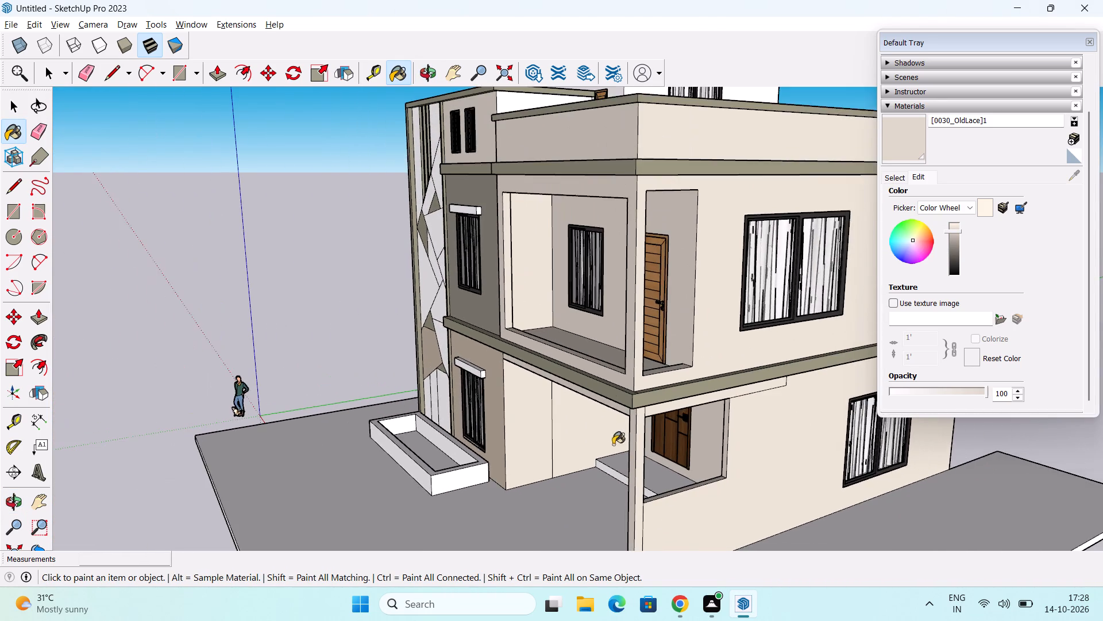
pyautogui.moveTo(606, 396); pyautogui.dragTo(232, 417, button='middle')
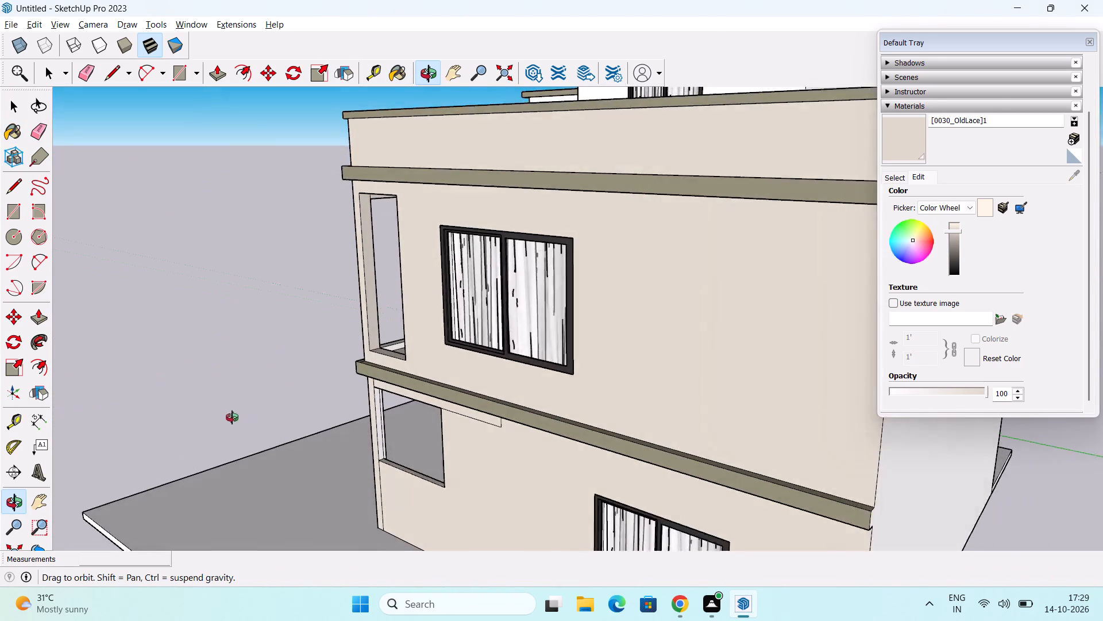
pyautogui.moveTo(232, 417); pyautogui.dragTo(327, 412, button='middle')
pyautogui.scroll(6, 434, 344)
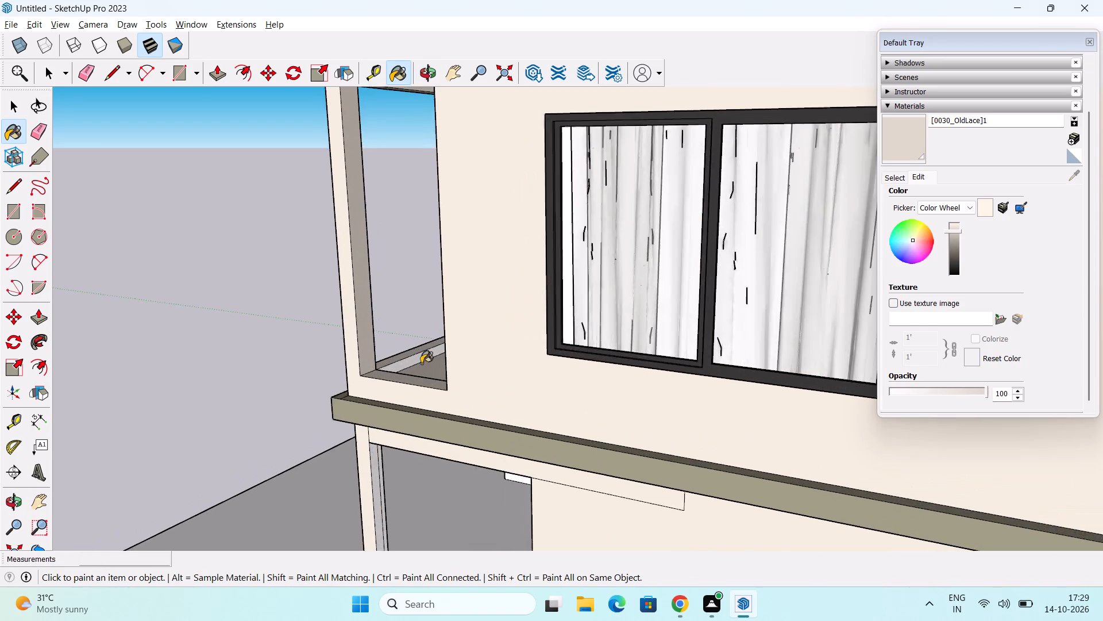
pyautogui.scroll(6, 421, 363)
pyautogui.click(433, 337)
pyautogui.scroll(-3, 434, 355)
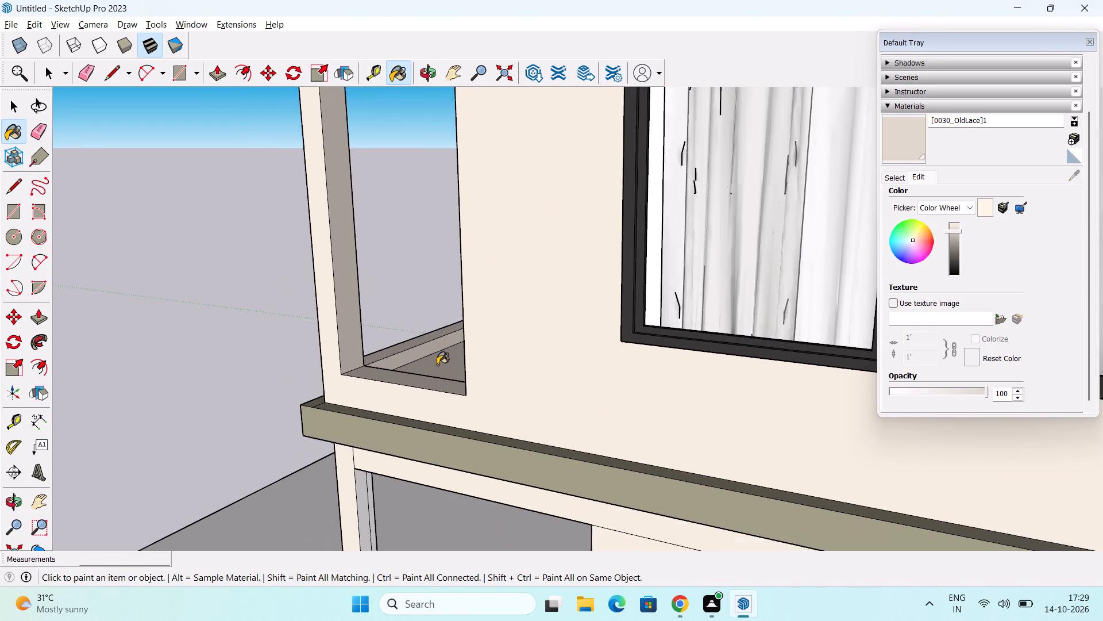
# Paint the end wall's inner face and the adjoining narrow return face inside the balcony with the adjusted OldLace material.
pyautogui.moveTo(437, 365); pyautogui.dragTo(523, 354, button='middle')
pyautogui.scroll(6, 629, 213)
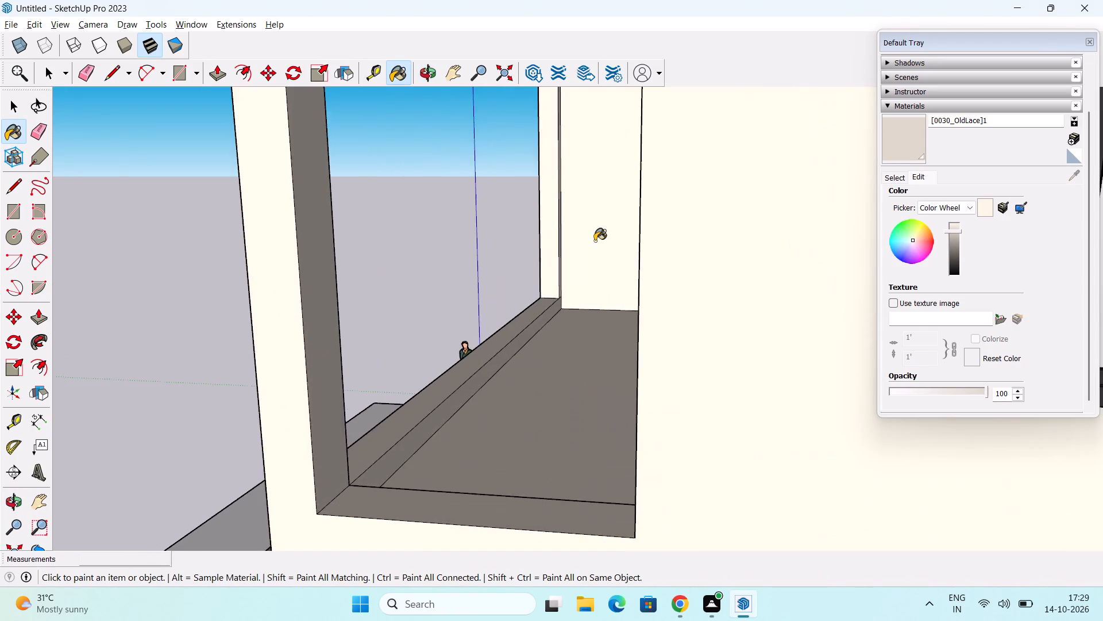
pyautogui.scroll(5, 595, 241)
pyautogui.click(596, 259)
pyautogui.moveTo(604, 260); pyautogui.dragTo(574, 256, button='middle')
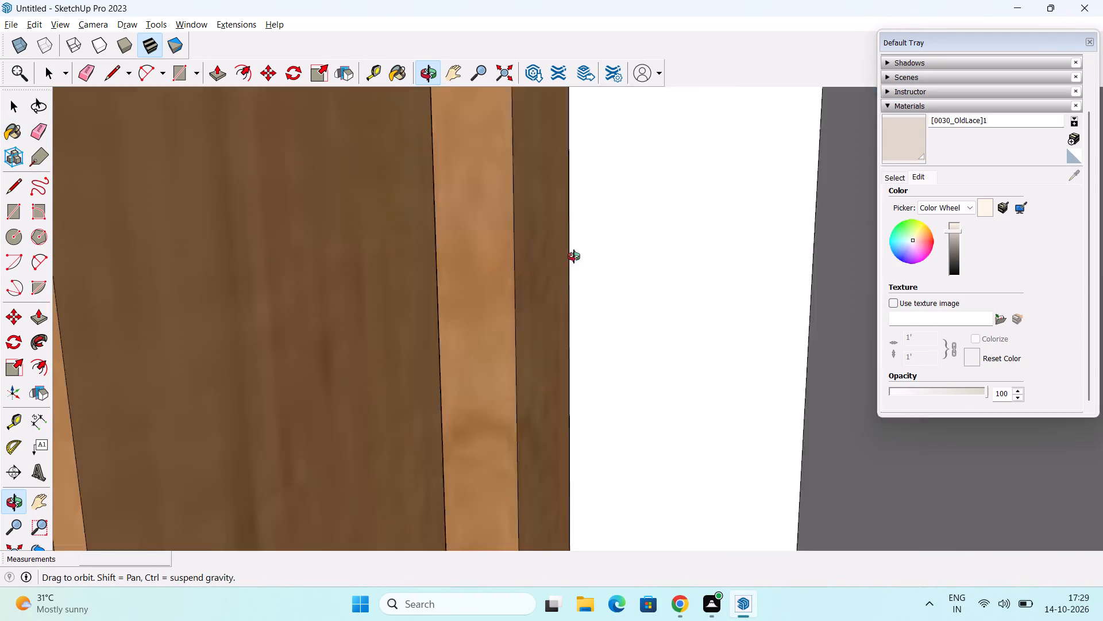
pyautogui.moveTo(574, 256); pyautogui.dragTo(637, 275, button='middle')
pyautogui.scroll(9, 609, 282)
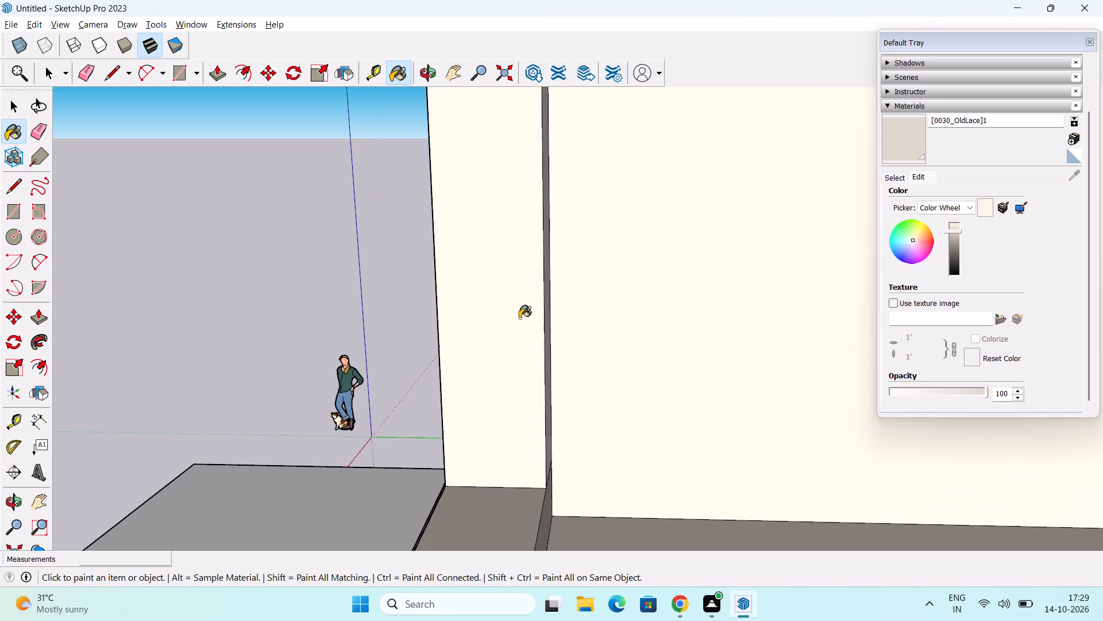
pyautogui.scroll(4, 519, 318)
pyautogui.moveTo(549, 341); pyautogui.dragTo(473, 352, button='middle')
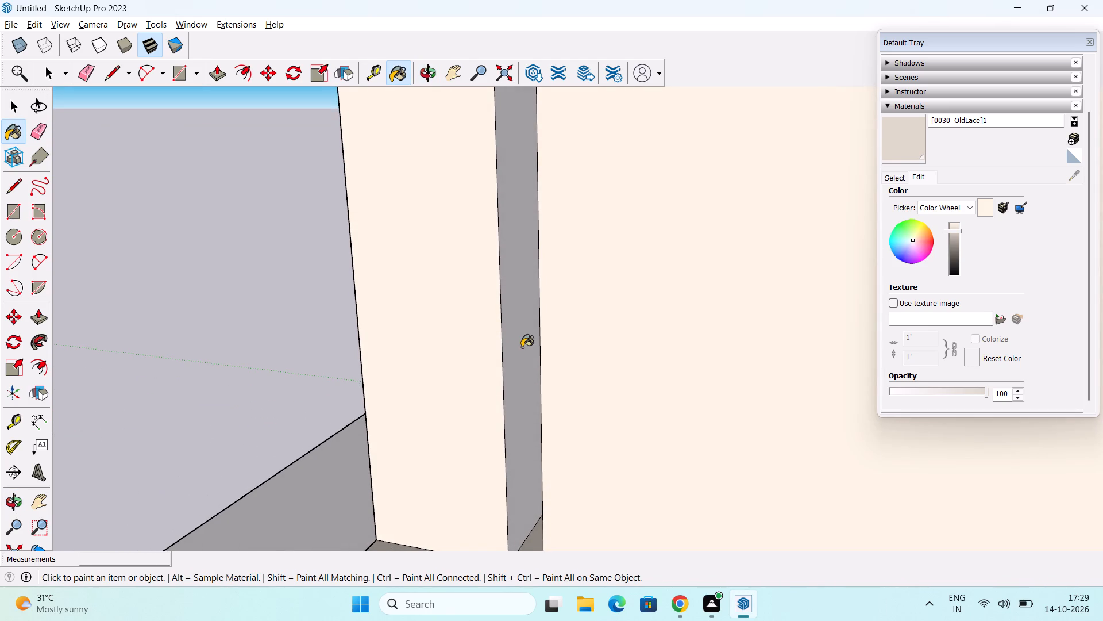
pyautogui.click(522, 347)
# Paint the balcony ceiling and the underside and inner face of its front top beam with the adjusted OldLace material.
pyautogui.scroll(-18, 525, 347)
pyautogui.moveTo(573, 470); pyautogui.dragTo(921, 448, button='middle')
pyautogui.scroll(-16, 830, 451)
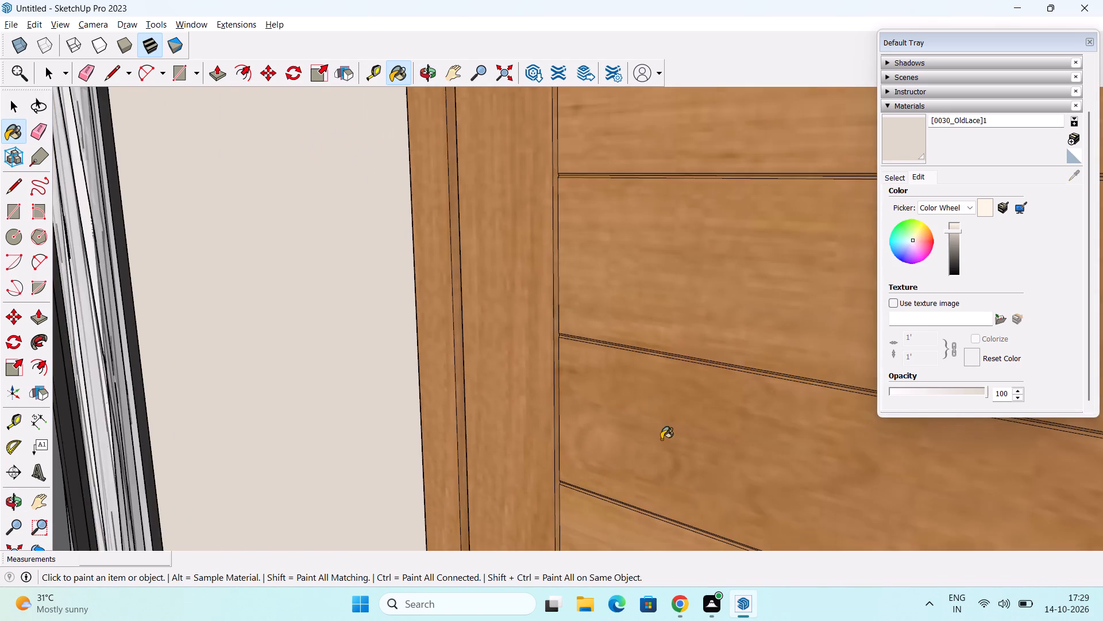
pyautogui.scroll(-8, 650, 445)
pyautogui.scroll(-4, 696, 455)
pyautogui.scroll(-8, 746, 477)
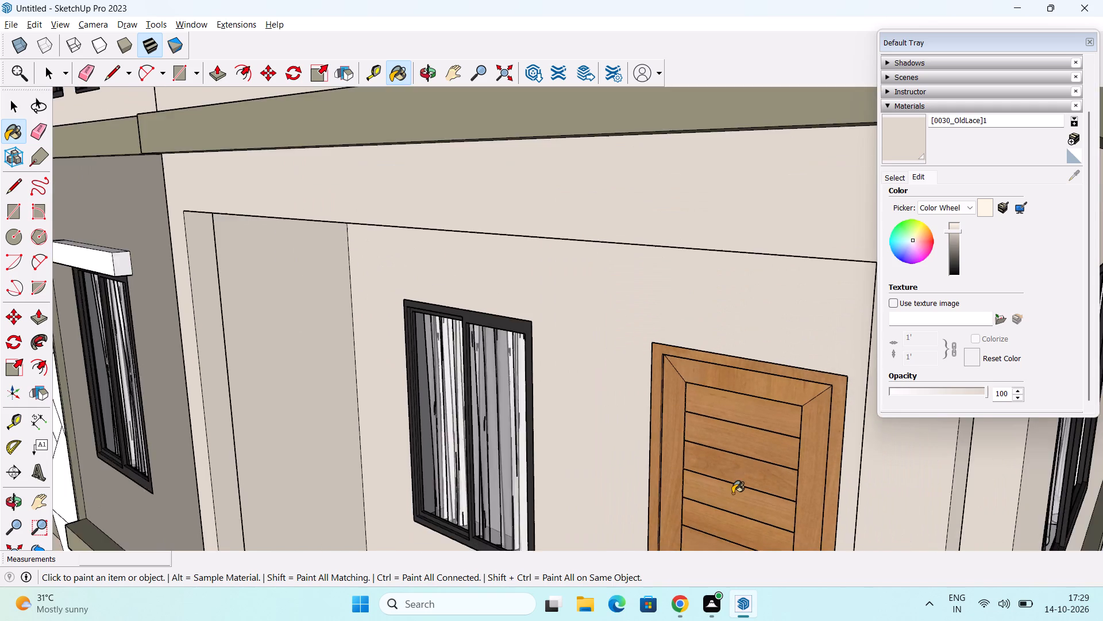
pyautogui.moveTo(732, 493); pyautogui.dragTo(746, 378, button='middle')
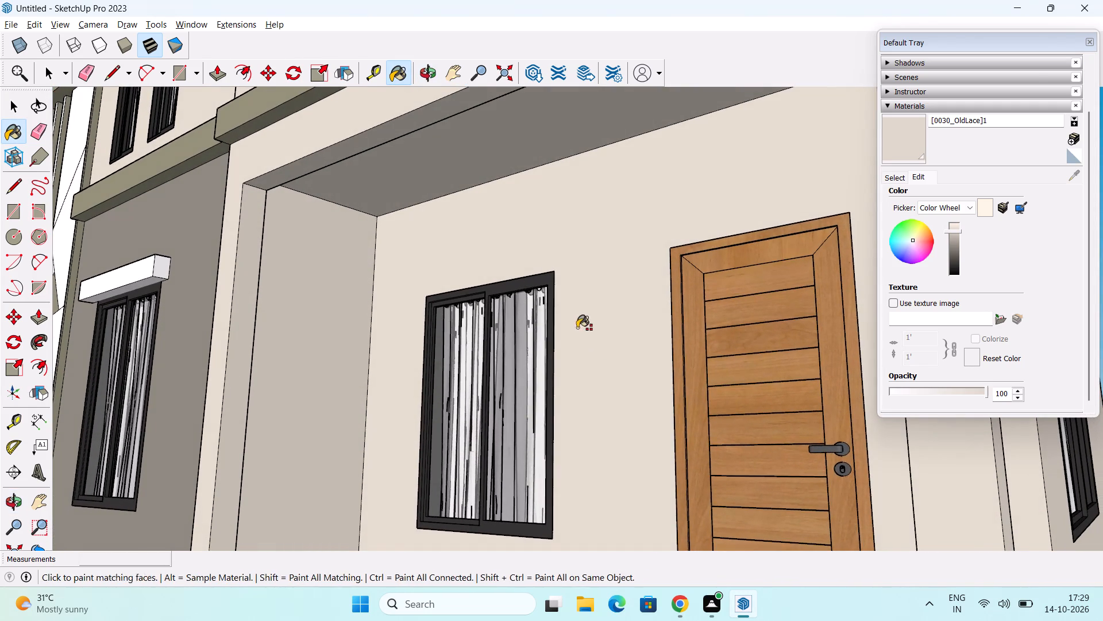
pyautogui.keyDown('shift'); pyautogui.moveTo(579, 328); pyautogui.dragTo(624, 472, button='middle'); pyautogui.keyUp('shift')
pyautogui.moveTo(619, 430); pyautogui.dragTo(626, 361, button='middle')
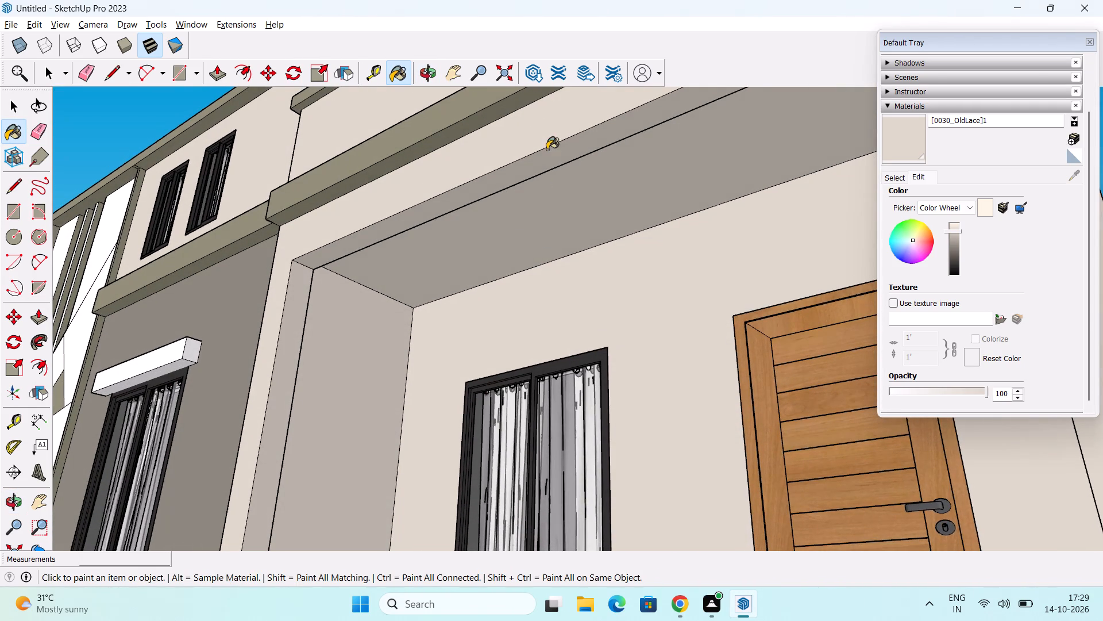
pyautogui.click(548, 153)
pyautogui.click(587, 184)
pyautogui.moveTo(607, 231); pyautogui.dragTo(456, 227, button='middle')
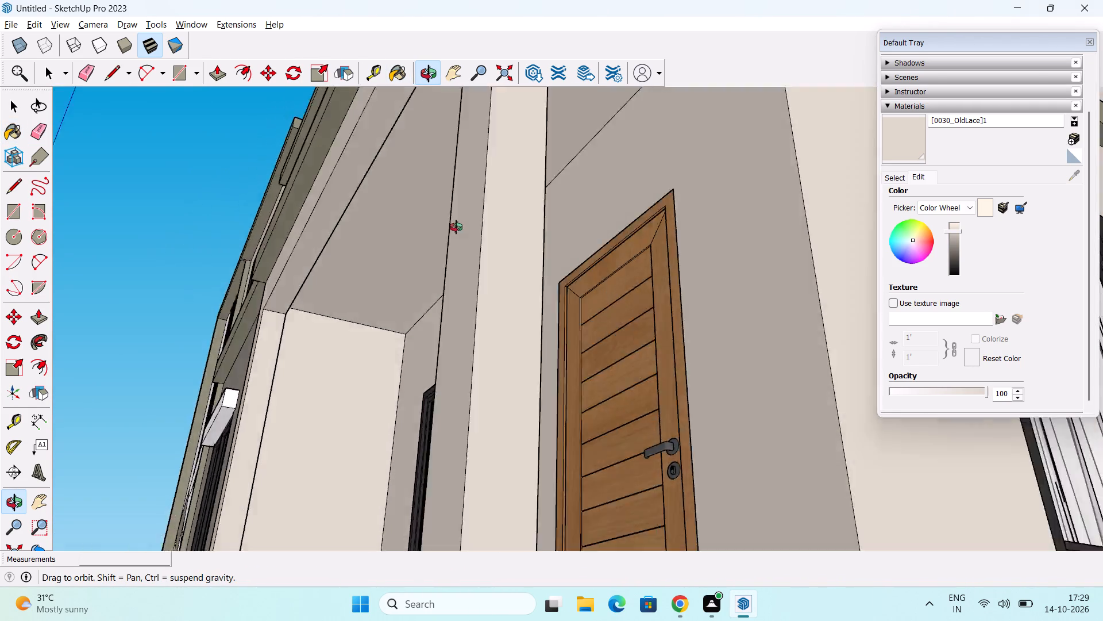
pyautogui.moveTo(456, 227); pyautogui.dragTo(398, 257, button='middle')
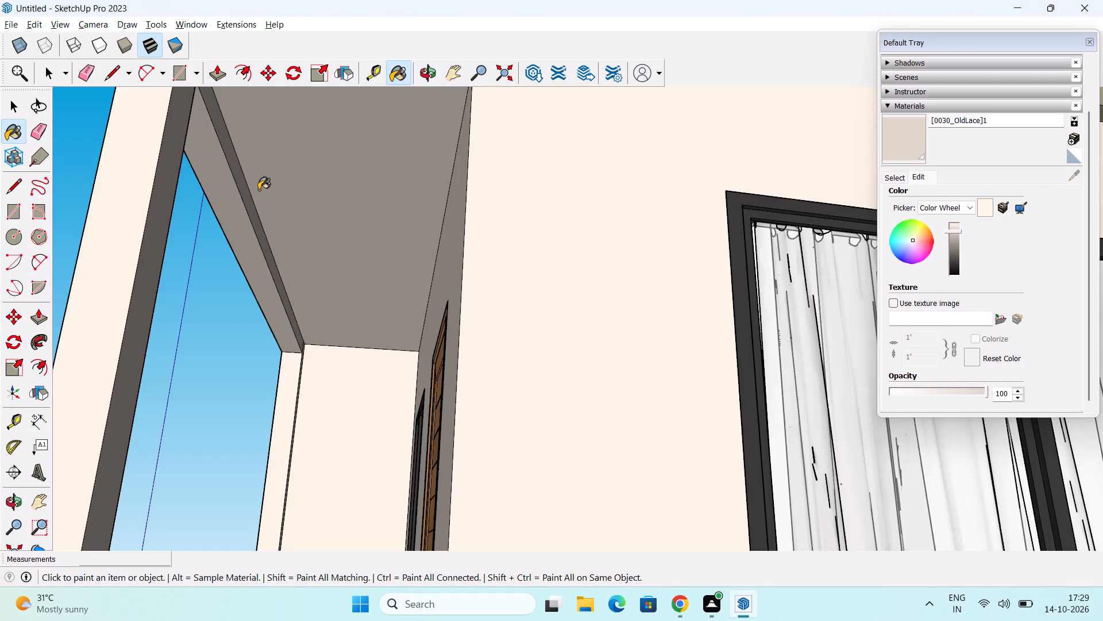
pyautogui.scroll(2, 256, 186)
pyautogui.click(227, 146)
# Paint the inner face of the balcony's low side parapet beside the wooden door with the adjusted OldLace material.
pyautogui.scroll(-6, 307, 182)
pyautogui.moveTo(392, 397); pyautogui.dragTo(591, 235, button='middle')
pyautogui.moveTo(628, 342); pyautogui.dragTo(593, 415, button='middle')
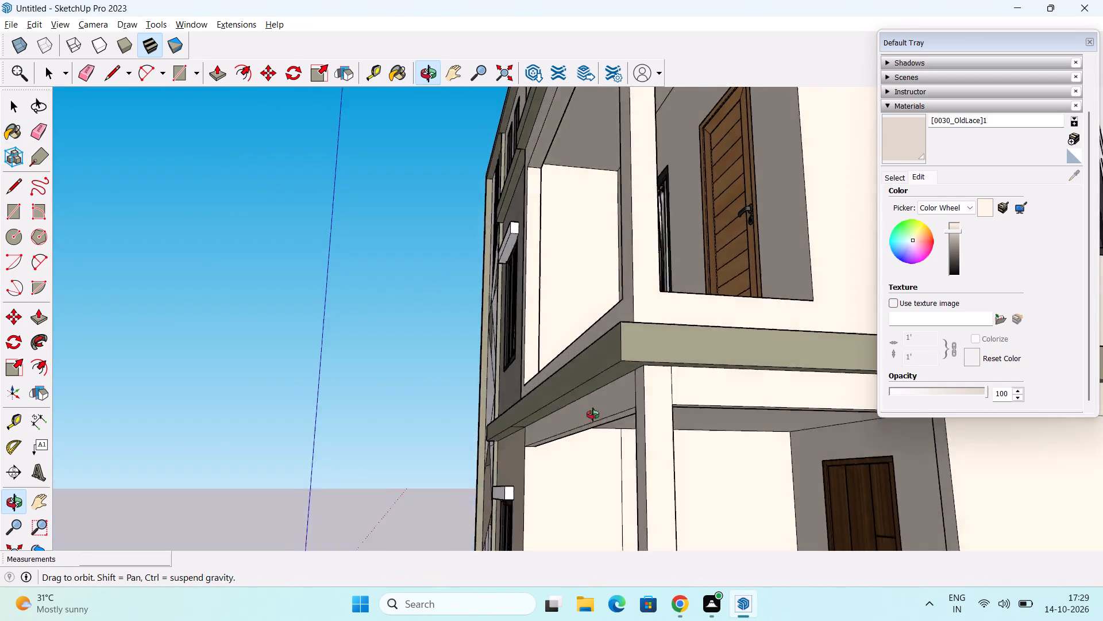
pyautogui.moveTo(593, 415); pyautogui.dragTo(407, 554, button='middle')
pyautogui.scroll(3, 468, 455)
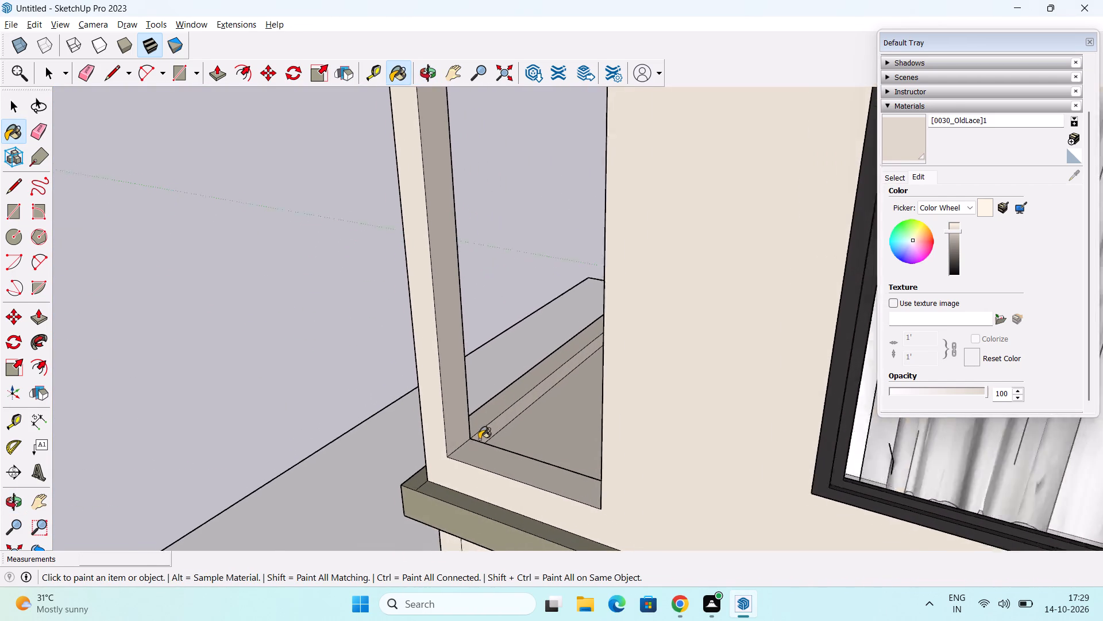
pyautogui.scroll(6, 499, 425)
pyautogui.moveTo(517, 408); pyautogui.dragTo(948, 484, button='middle')
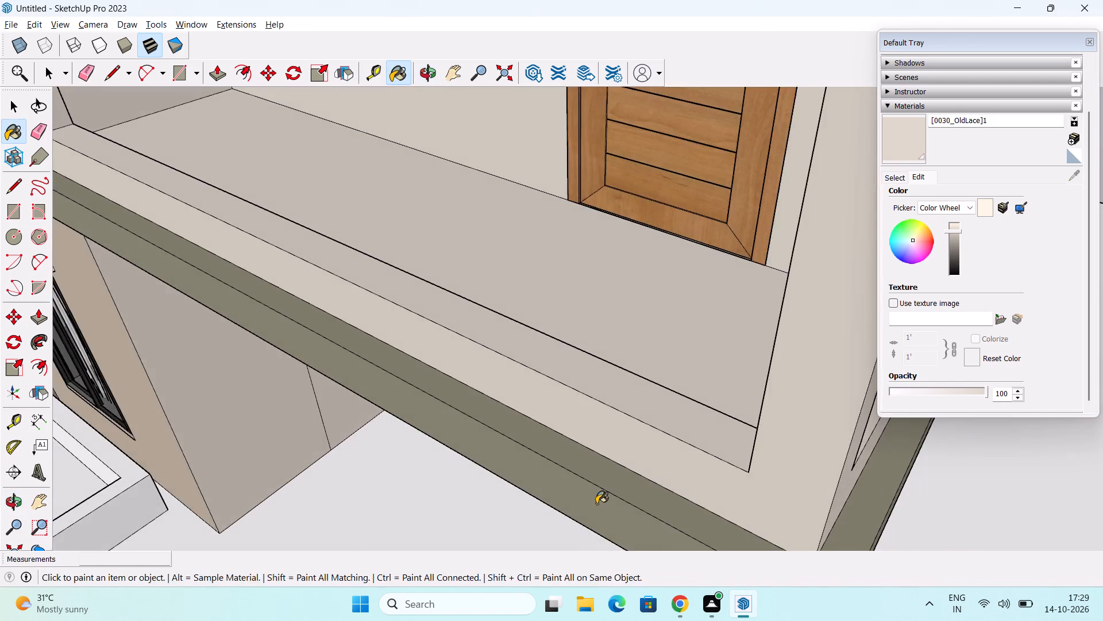
pyautogui.moveTo(583, 500); pyautogui.dragTo(833, 481, button='middle')
pyautogui.moveTo(750, 298); pyautogui.dragTo(842, 268, button='middle')
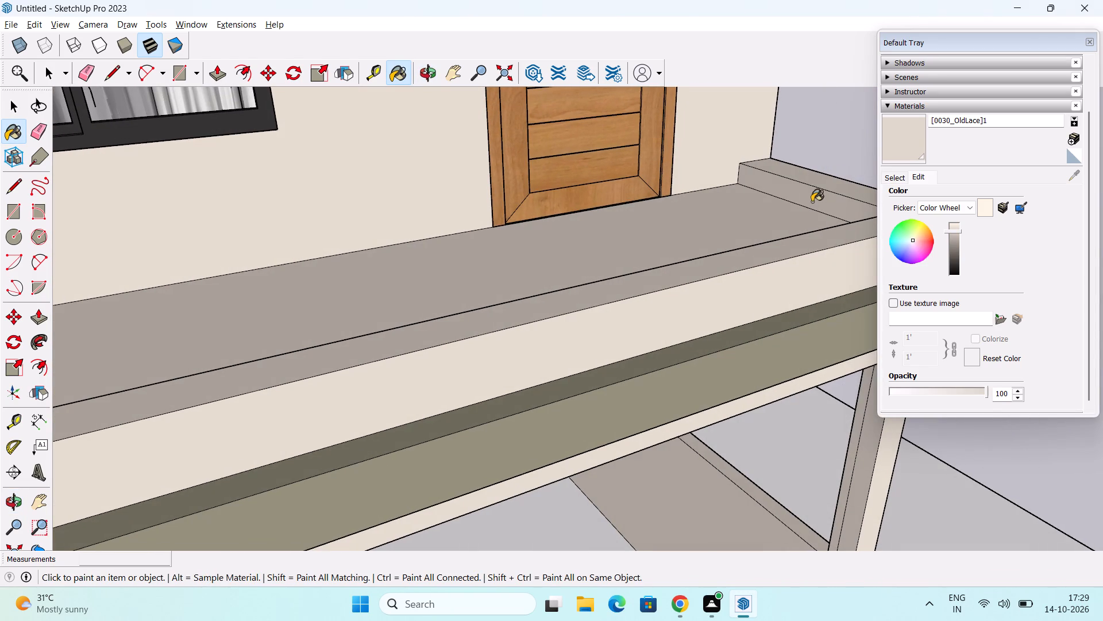
pyautogui.click(817, 195)
# Paint the front of the first-floor front window's sunshade with the adjusted OldLace material and try the same on the ground-floor sunshade.
pyautogui.scroll(-12, 819, 191)
pyautogui.moveTo(719, 377); pyautogui.dragTo(664, 366, button='middle')
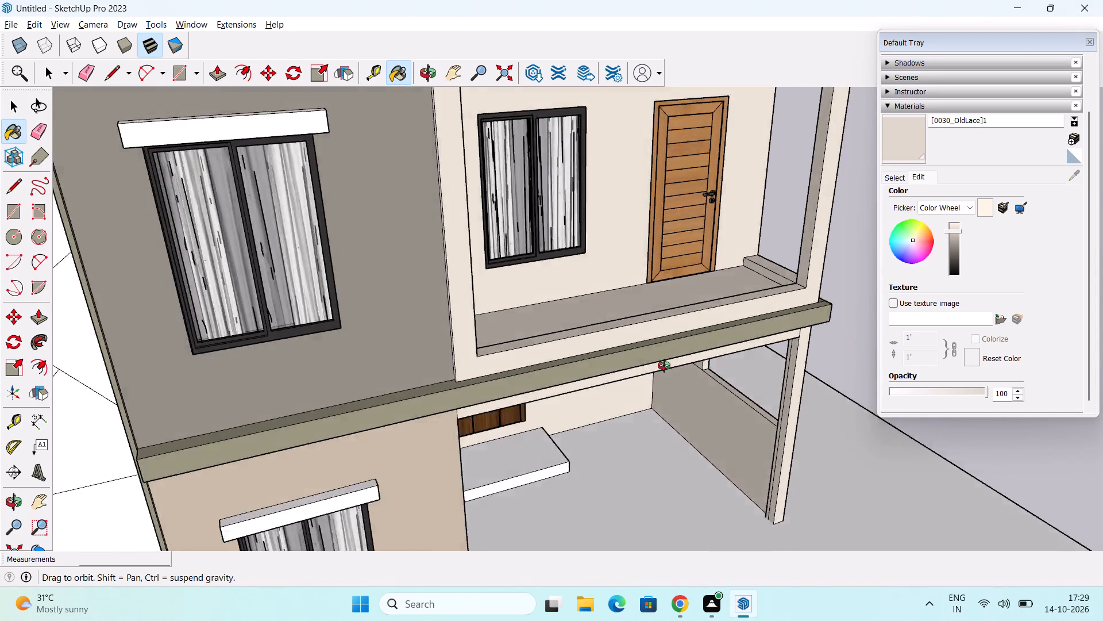
pyautogui.moveTo(664, 366); pyautogui.dragTo(541, 306, button='middle')
pyautogui.scroll(-12, 558, 297)
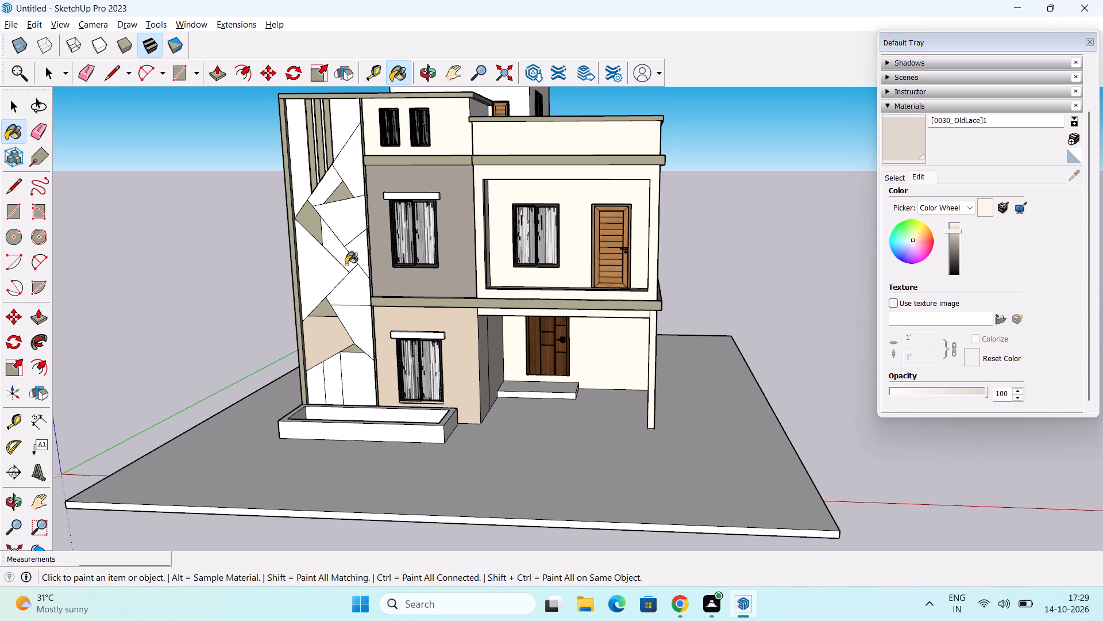
pyautogui.scroll(3, 430, 212)
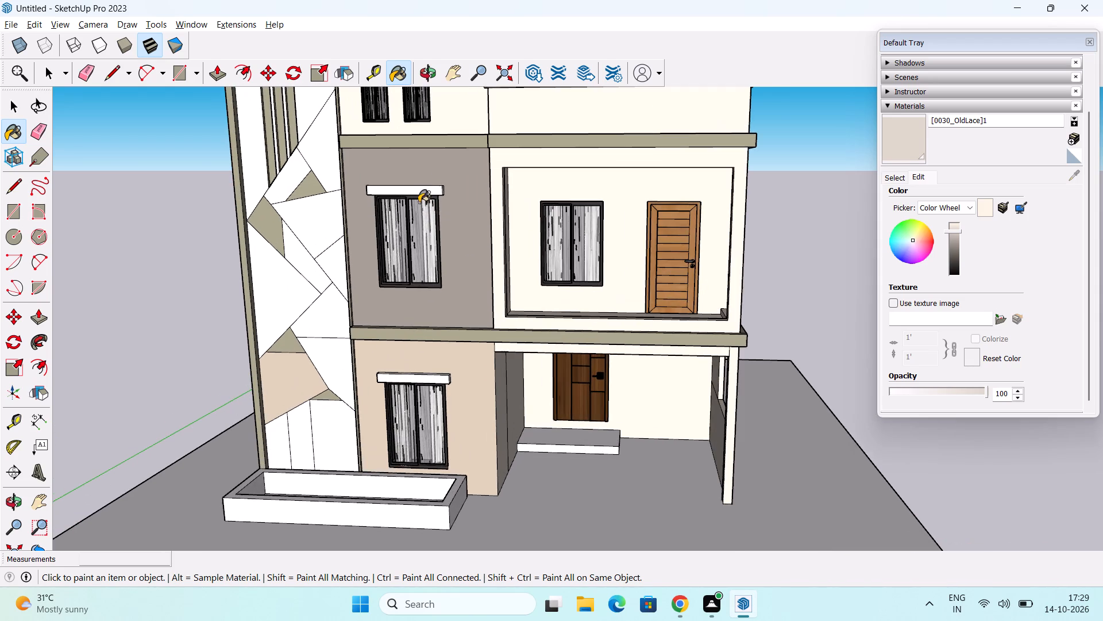
pyautogui.click(407, 192)
pyautogui.click(423, 385)
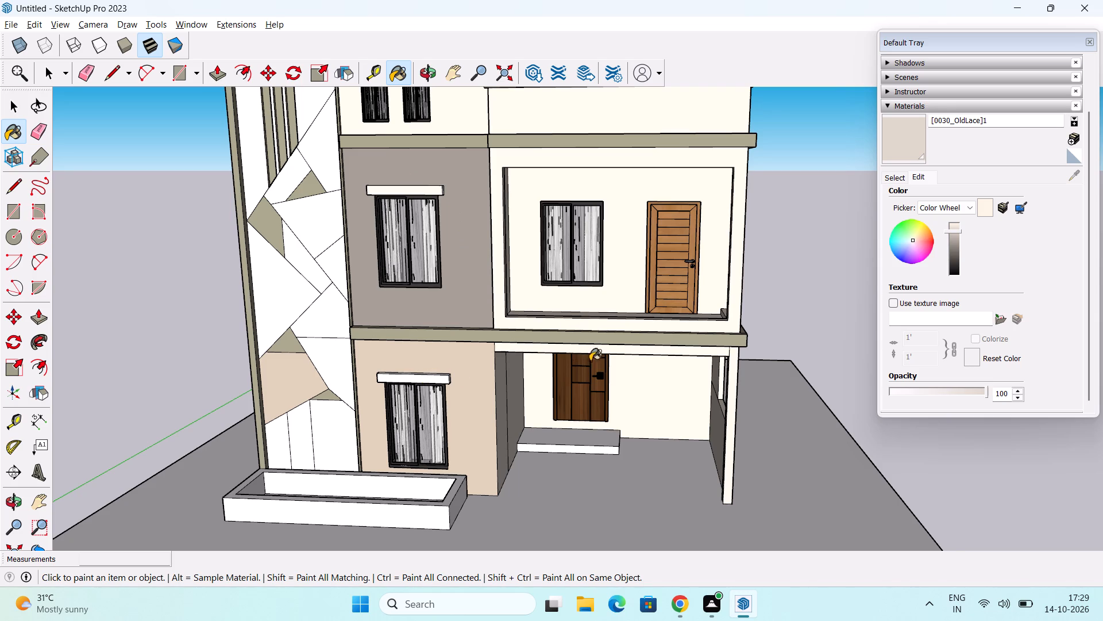
# Paint the porch ceiling and the inner face of its front beam with the adjusted OldLace material.
pyautogui.moveTo(592, 362); pyautogui.dragTo(545, 254, button='middle')
pyautogui.scroll(2, 528, 355)
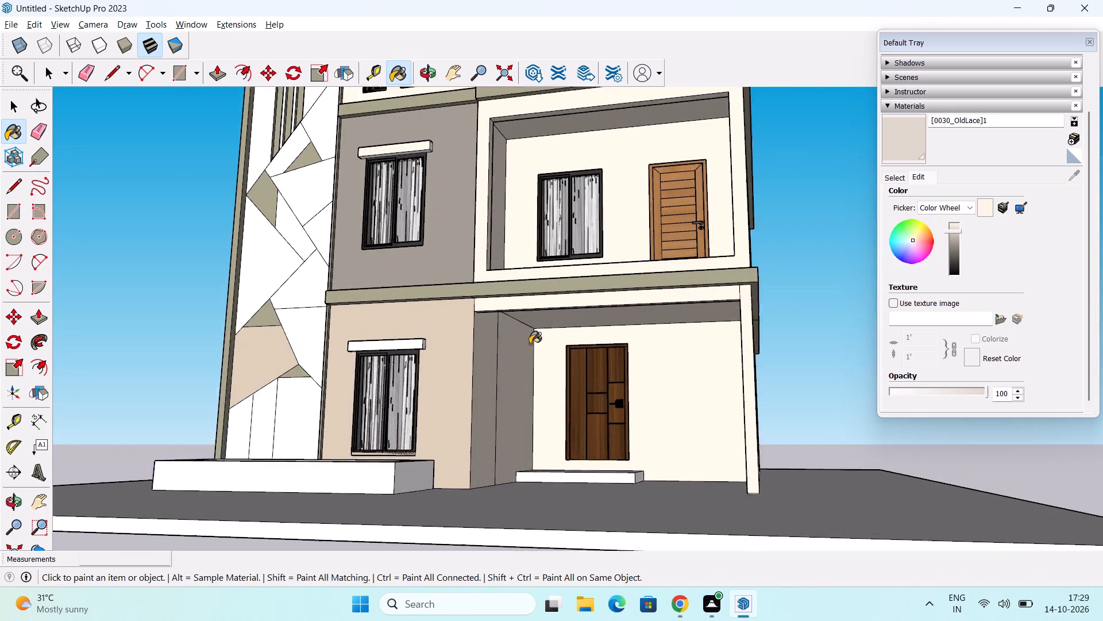
pyautogui.scroll(11, 530, 344)
pyautogui.moveTo(500, 411); pyautogui.dragTo(400, 329, button='middle')
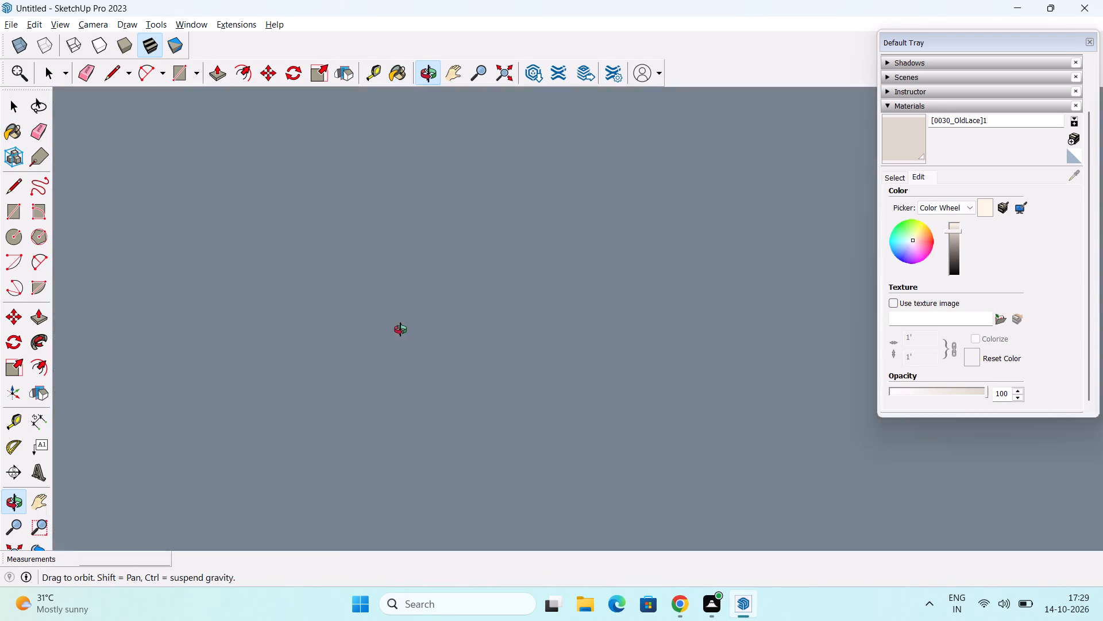
pyautogui.moveTo(400, 329); pyautogui.dragTo(419, 367, button='middle')
pyautogui.keyDown('shift'); pyautogui.moveTo(473, 351); pyautogui.dragTo(500, 515, button='middle'); pyautogui.keyUp('shift')
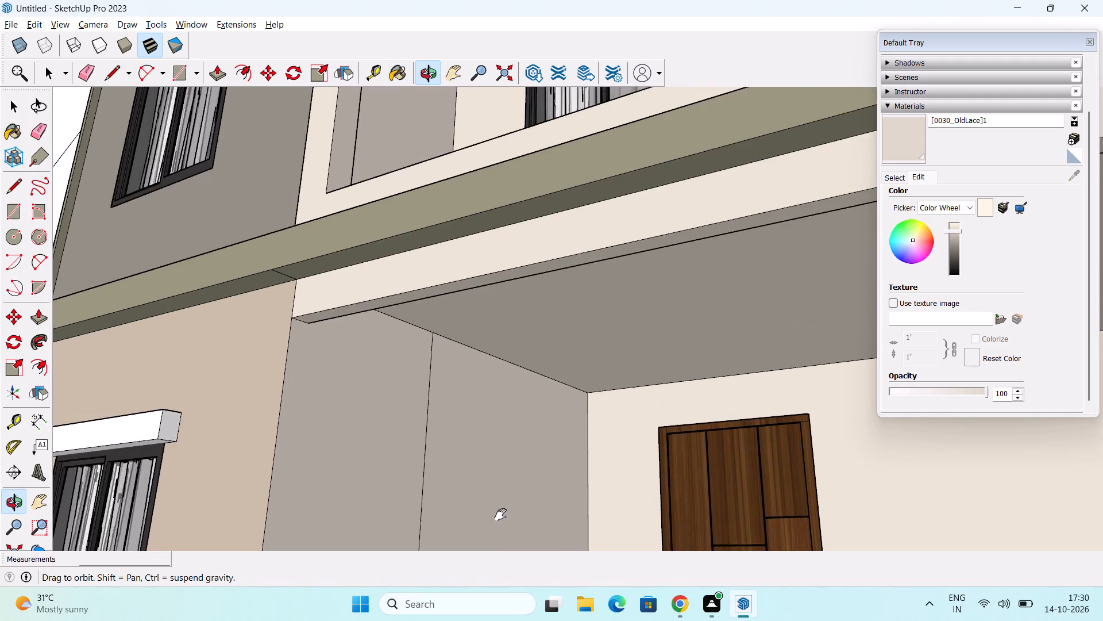
pyautogui.moveTo(534, 365); pyautogui.dragTo(557, 306, button='middle')
pyautogui.click(564, 297)
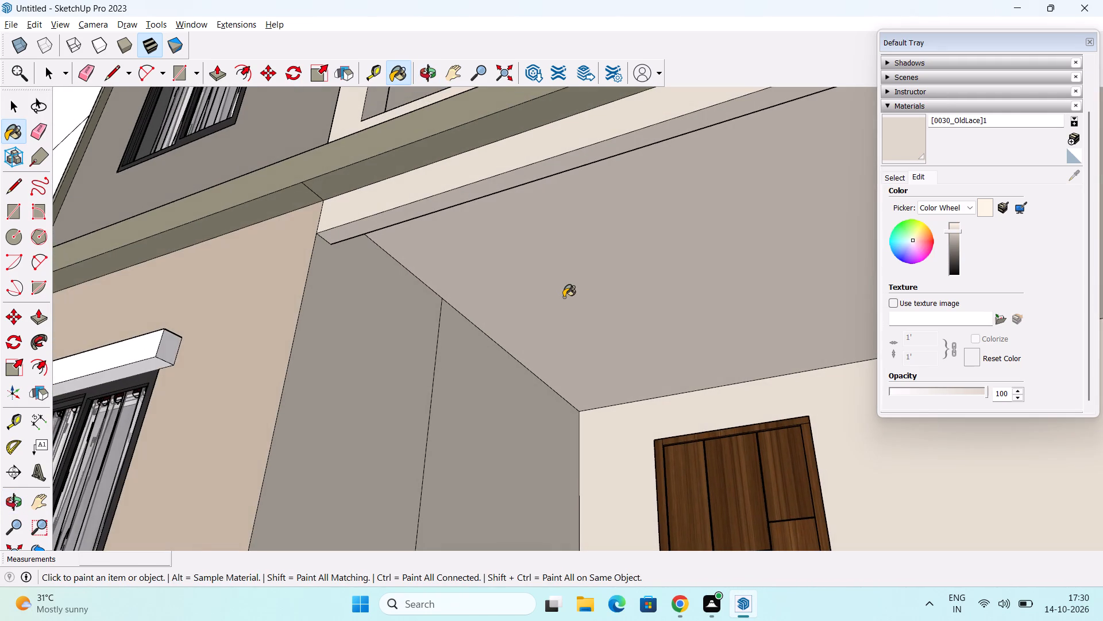
pyautogui.moveTo(579, 296); pyautogui.dragTo(291, 361, button='middle')
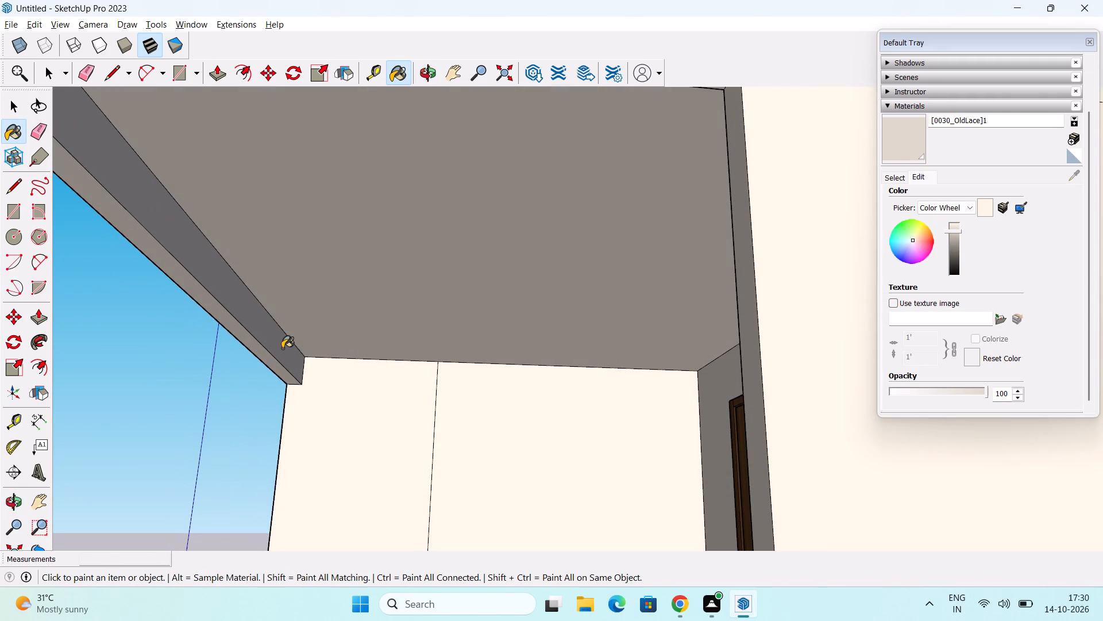
pyautogui.moveTo(281, 348); pyautogui.dragTo(287, 350)
# Examine the porch interior, its side opening and the front elevation for faces still left unpainted.
pyautogui.scroll(-3, 343, 355)
pyautogui.keyDown('shift'); pyautogui.moveTo(369, 380); pyautogui.dragTo(456, 313, button='middle'); pyautogui.keyUp('shift')
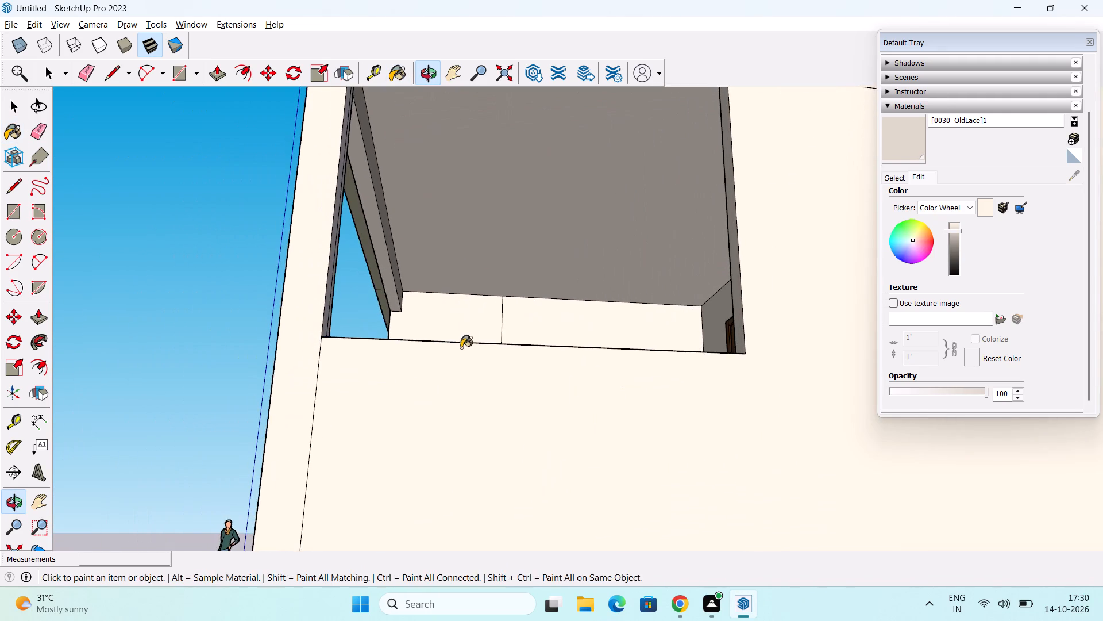
pyautogui.moveTo(460, 350); pyautogui.dragTo(811, 420, button='middle')
pyautogui.moveTo(569, 470); pyautogui.dragTo(680, 430, button='middle')
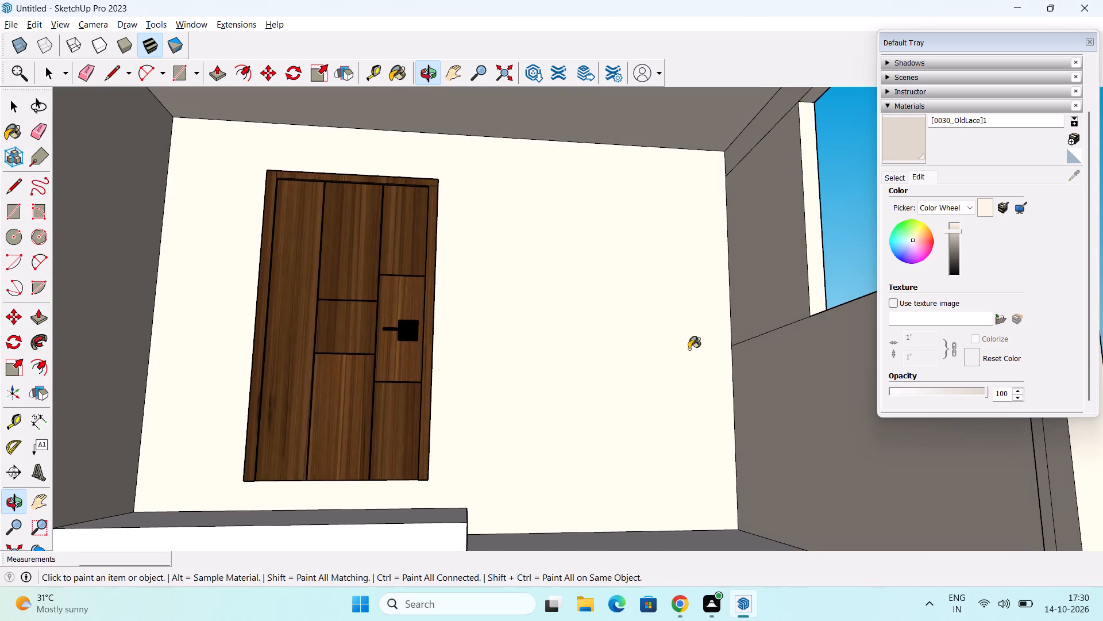
pyautogui.moveTo(688, 342); pyautogui.dragTo(441, 422, button='middle')
pyautogui.moveTo(464, 420); pyautogui.dragTo(519, 411, button='middle')
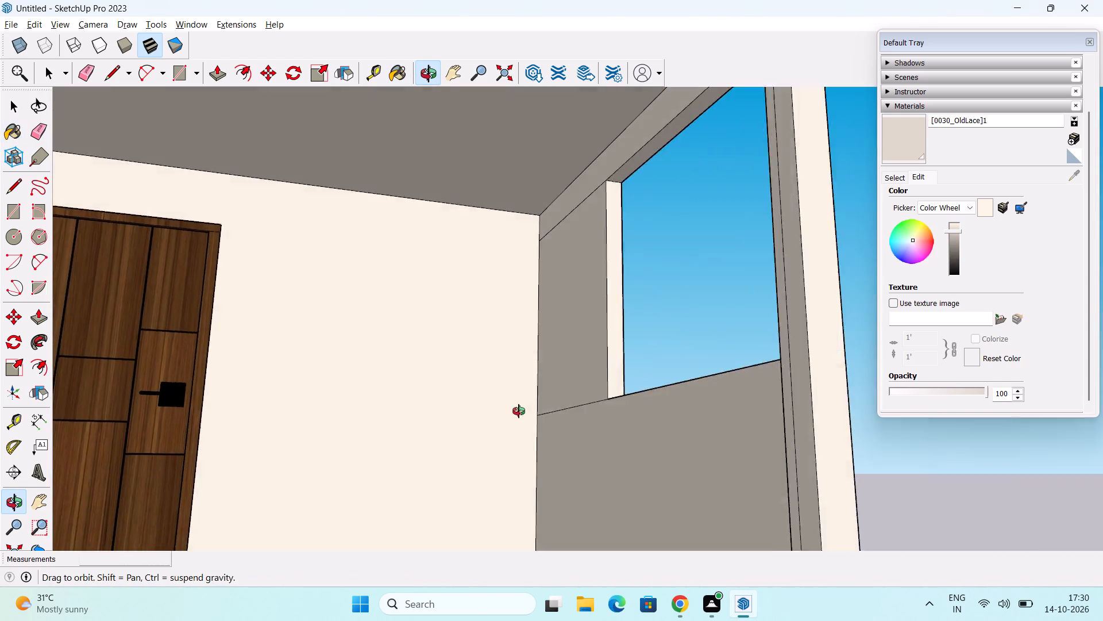
pyautogui.moveTo(519, 411); pyautogui.dragTo(515, 414, button='middle')
pyautogui.scroll(-8, 529, 411)
pyautogui.moveTo(531, 428); pyautogui.dragTo(357, 389, button='middle')
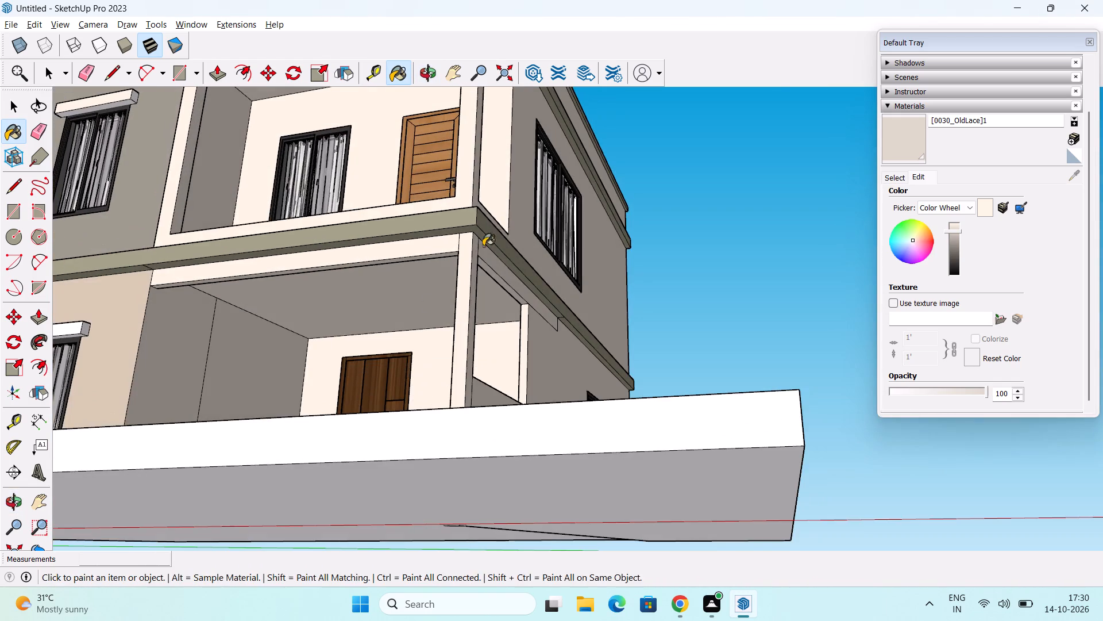
pyautogui.moveTo(489, 241); pyautogui.dragTo(484, 357, button='middle')
pyautogui.moveTo(468, 365); pyautogui.dragTo(672, 300, button='middle')
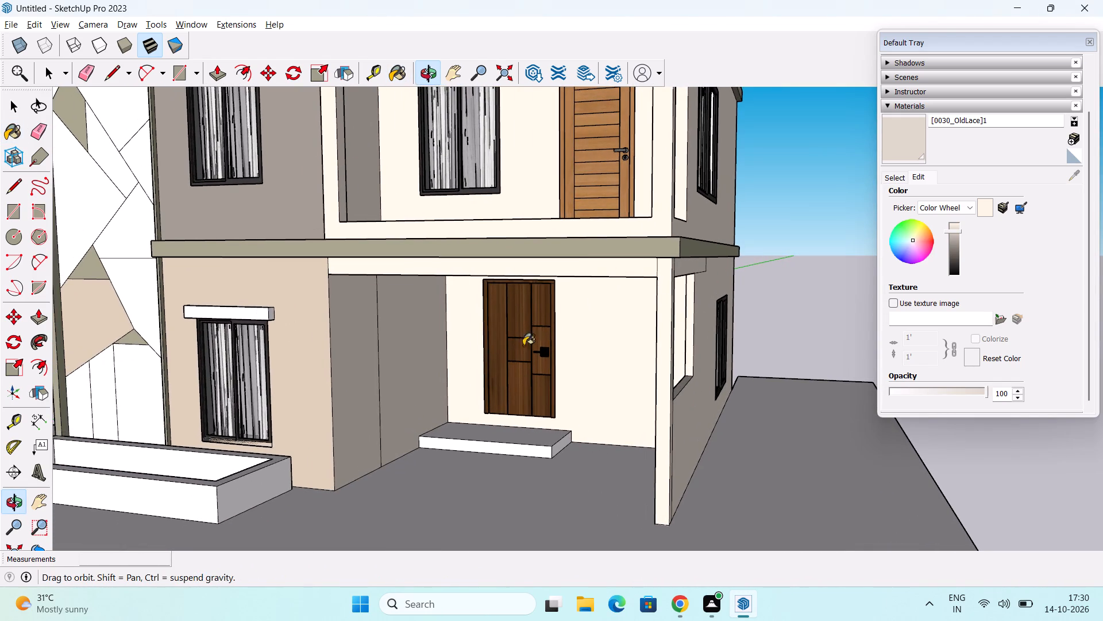
pyautogui.keyDown('shift'); pyautogui.moveTo(410, 312); pyautogui.dragTo(566, 436, button='middle'); pyautogui.keyUp('shift')
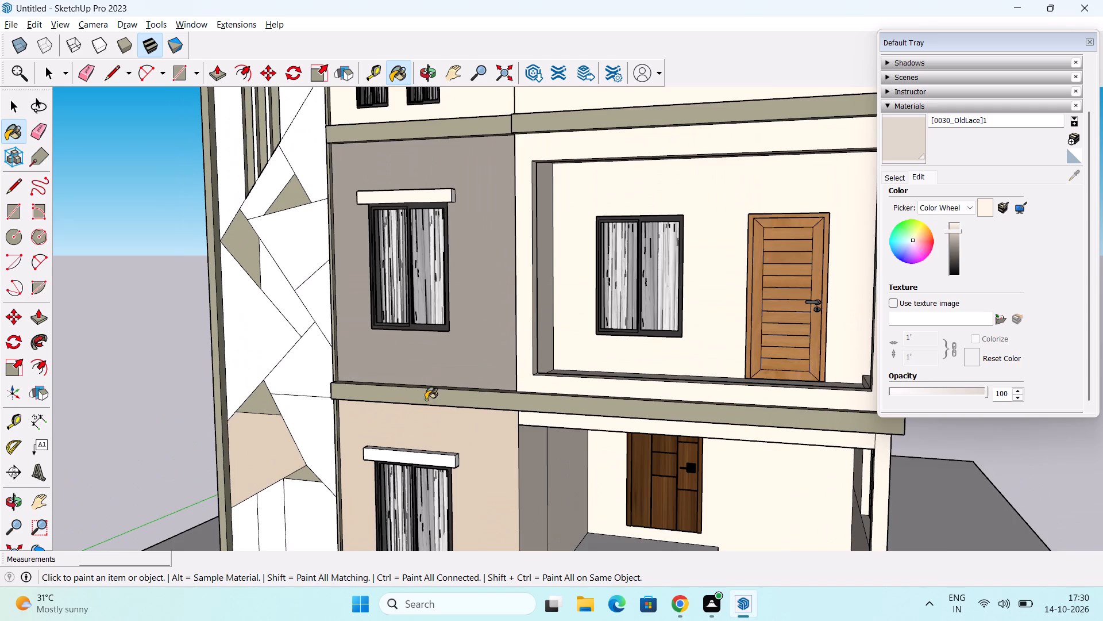
# Paint the front, top and porch-side end of the ground-floor window's sunshade with the adjusted OldLace material.
pyautogui.scroll(2, 428, 420)
pyautogui.click(410, 466)
pyautogui.moveTo(433, 474); pyautogui.dragTo(439, 512, button='middle')
pyautogui.scroll(2, 451, 485)
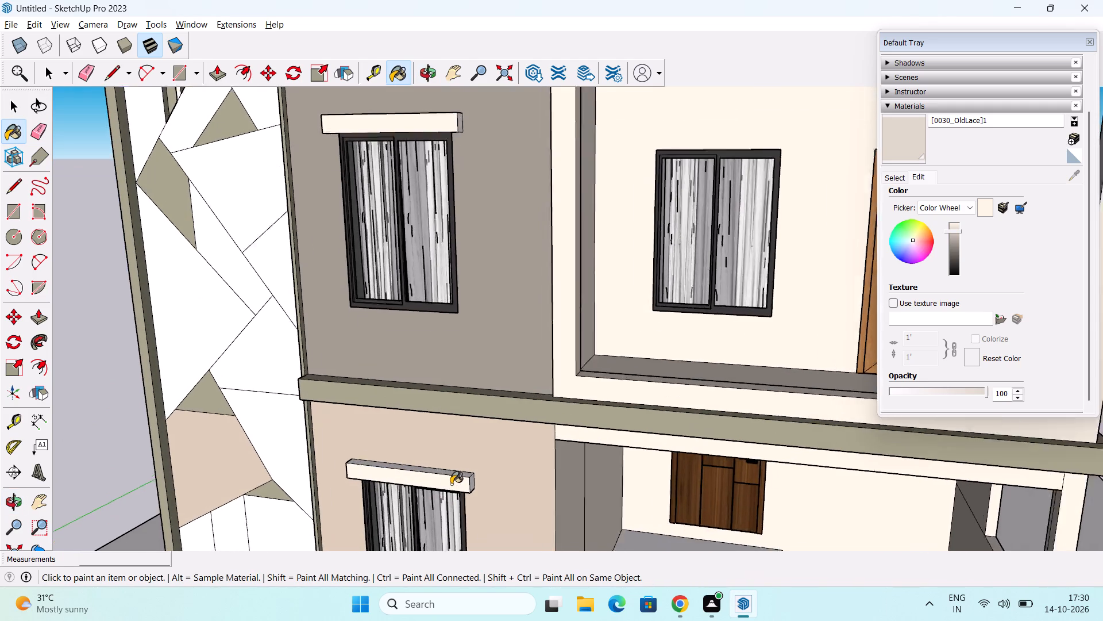
pyautogui.scroll(10, 451, 484)
pyautogui.click(466, 458)
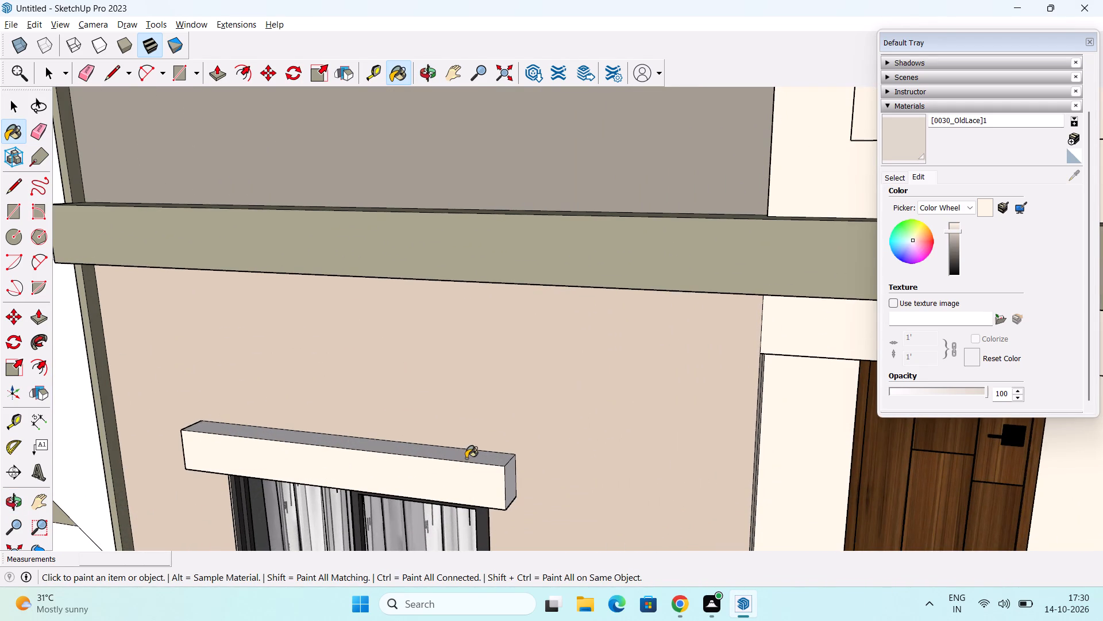
pyautogui.click(512, 482)
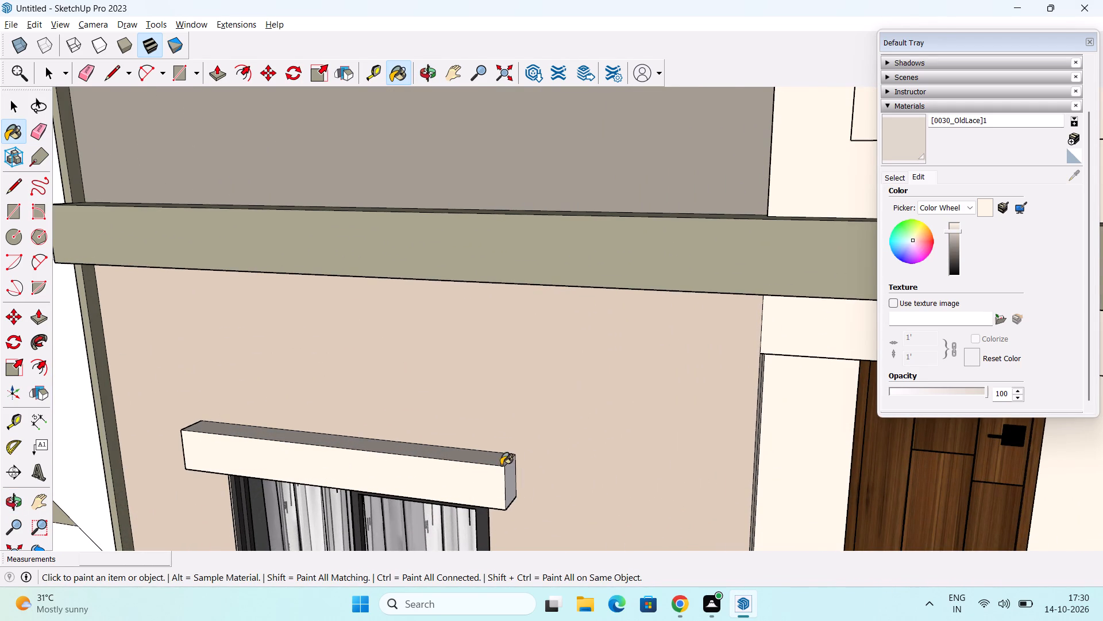
# Paint the end nearest the patterned panel and the underside of the ground-floor window's sunshade with the adjusted OldLace material.
pyautogui.scroll(-2, 501, 465)
pyautogui.keyDown('shift'); pyautogui.moveTo(453, 478); pyautogui.dragTo(584, 424, button='middle'); pyautogui.keyUp('shift')
pyautogui.moveTo(434, 425); pyautogui.dragTo(525, 397, button='middle')
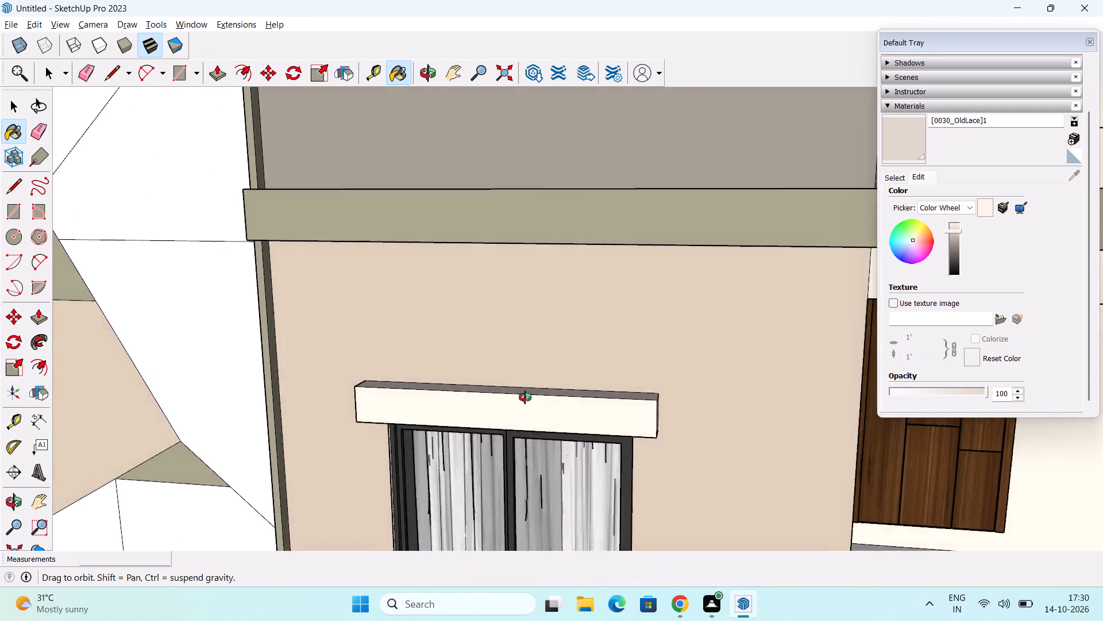
pyautogui.moveTo(525, 397); pyautogui.dragTo(774, 397, button='middle')
pyautogui.scroll(2, 555, 443)
pyautogui.click(593, 421)
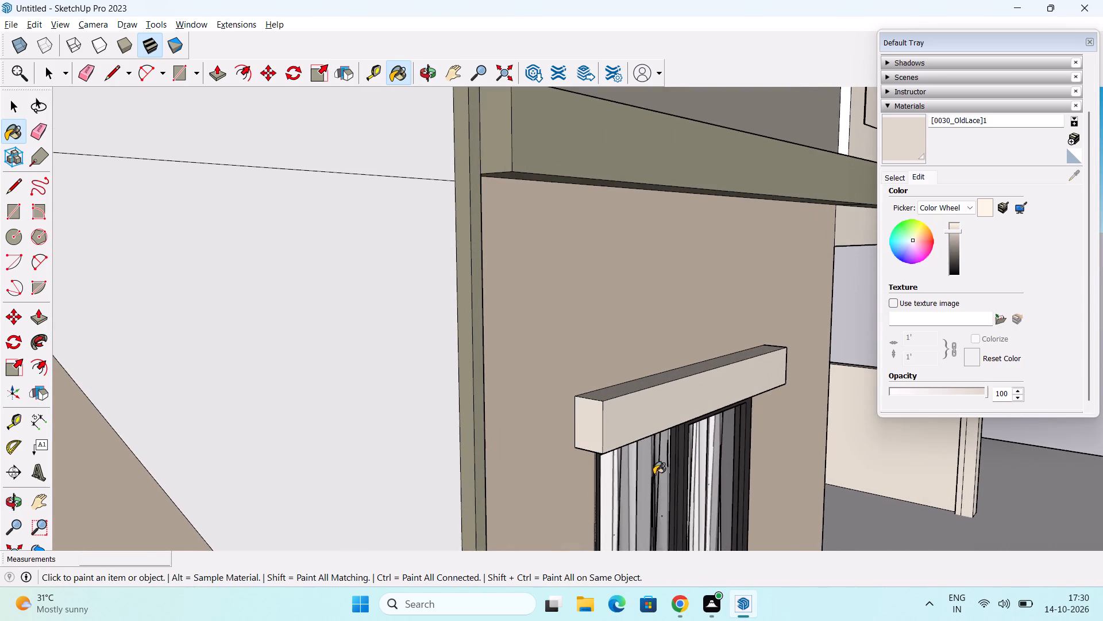
pyautogui.moveTo(654, 474); pyautogui.dragTo(581, 293, button='middle')
pyautogui.click(595, 258)
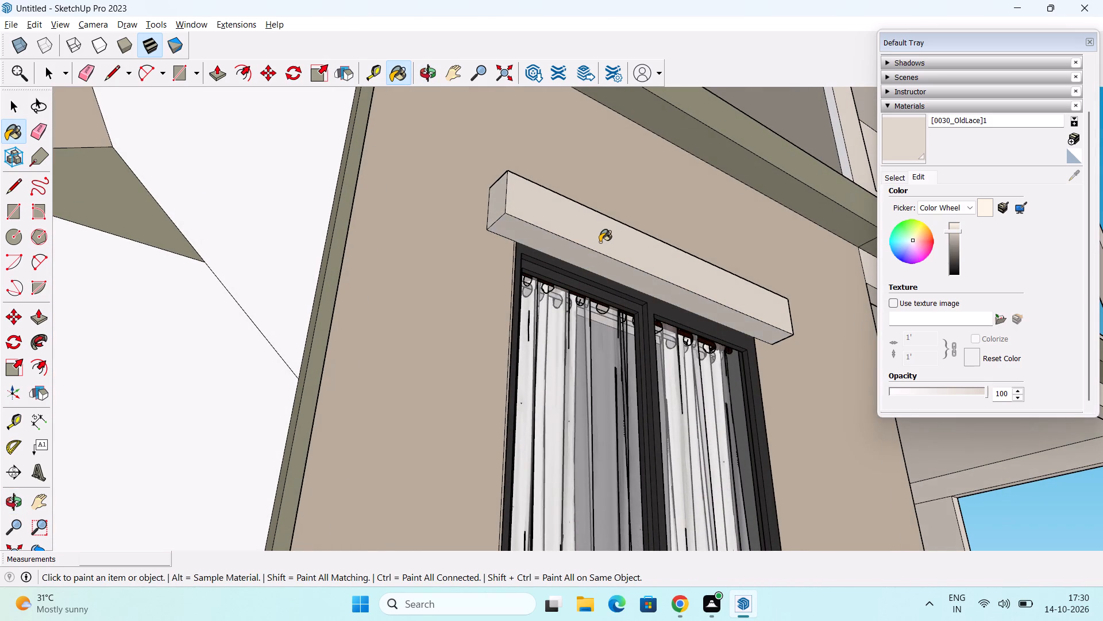
# Paint the front, top and both ends of the ground-floor window's sunshade with the adjusted OldLace material.
pyautogui.scroll(-3, 600, 242)
pyautogui.keyDown('shift'); pyautogui.moveTo(600, 247); pyautogui.dragTo(565, 620, button='middle'); pyautogui.keyUp('shift')
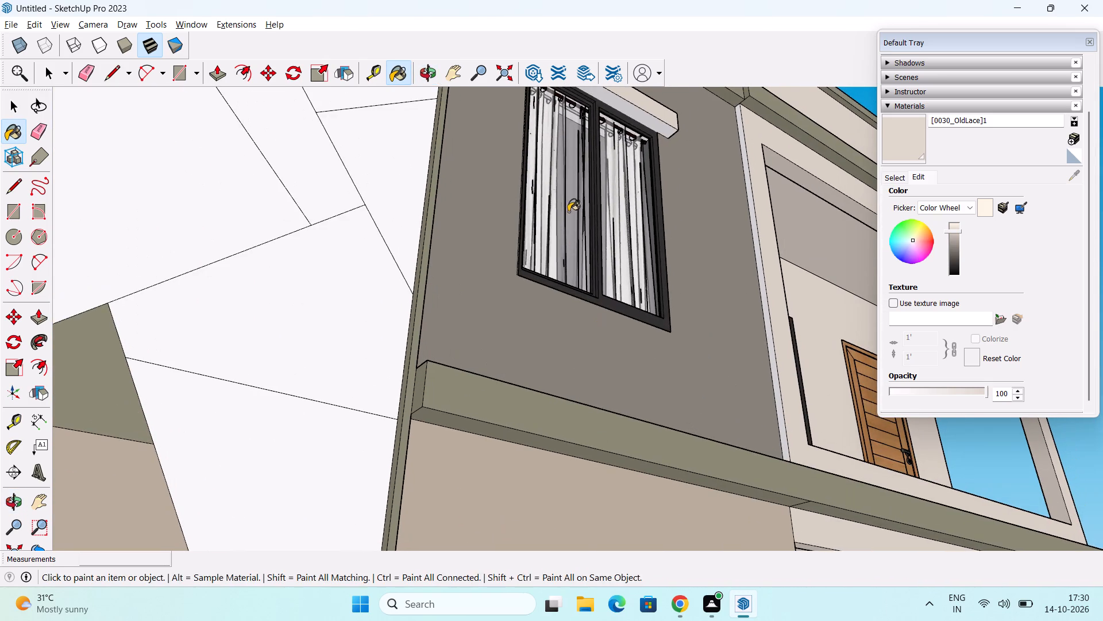
pyautogui.keyDown('shift'); pyautogui.moveTo(568, 206); pyautogui.dragTo(570, 422, button='middle'); pyautogui.keyUp('shift')
pyautogui.click(559, 279)
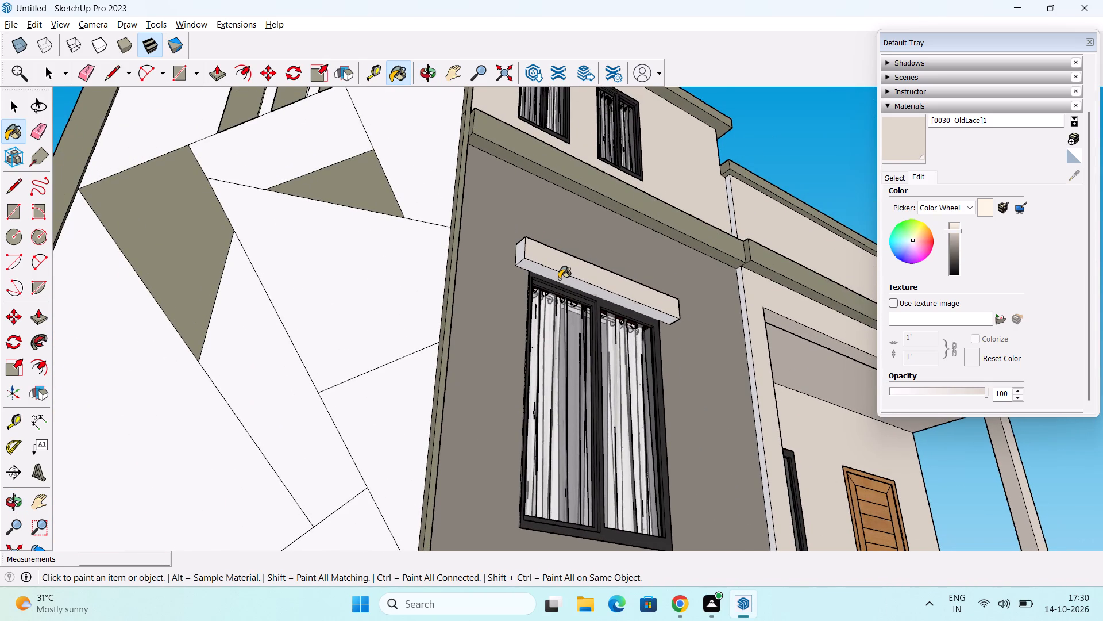
pyautogui.click(522, 253)
pyautogui.moveTo(550, 266); pyautogui.dragTo(348, 542, button='middle')
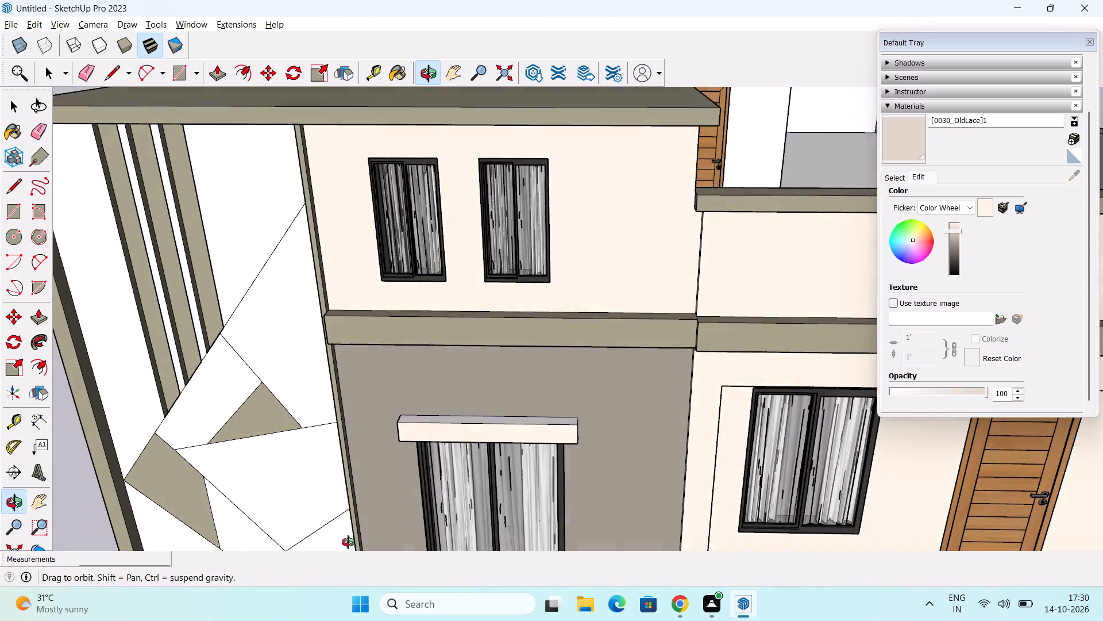
pyautogui.moveTo(348, 542); pyautogui.dragTo(362, 543, button='middle')
pyautogui.scroll(6, 563, 377)
pyautogui.click(551, 452)
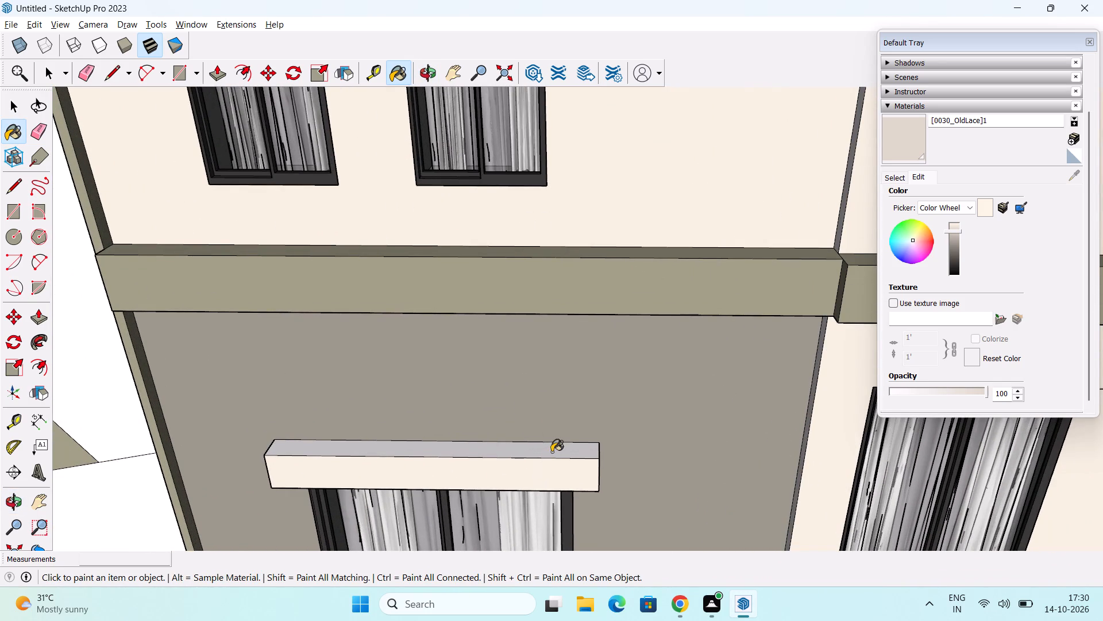
pyautogui.moveTo(580, 477); pyautogui.dragTo(381, 483, button='middle')
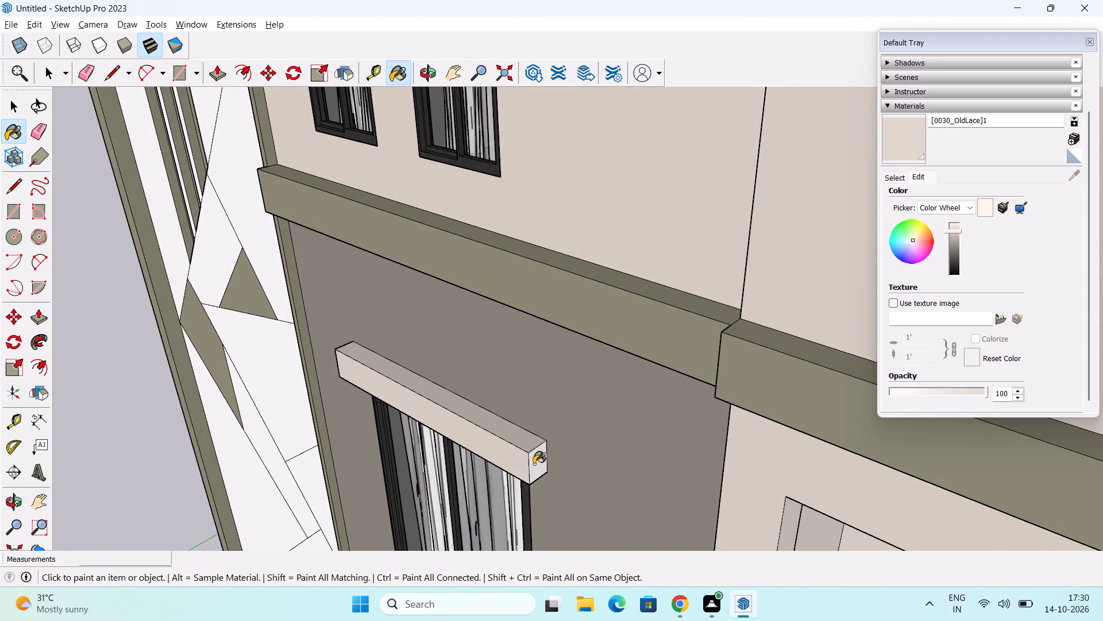
pyautogui.click(534, 463)
# Paint the front block's terrace-side wall and the rooftop staircase room's door wall, including the strip beside the door, with adjusted OldLace.
pyautogui.scroll(-10, 486, 465)
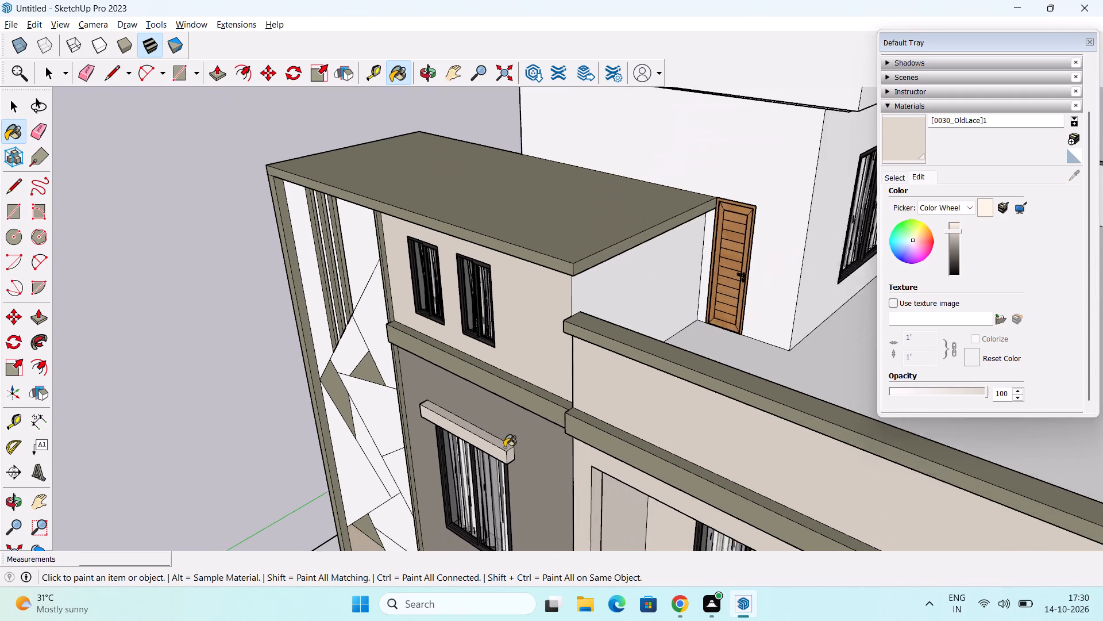
pyautogui.click(654, 298)
pyautogui.scroll(2, 684, 254)
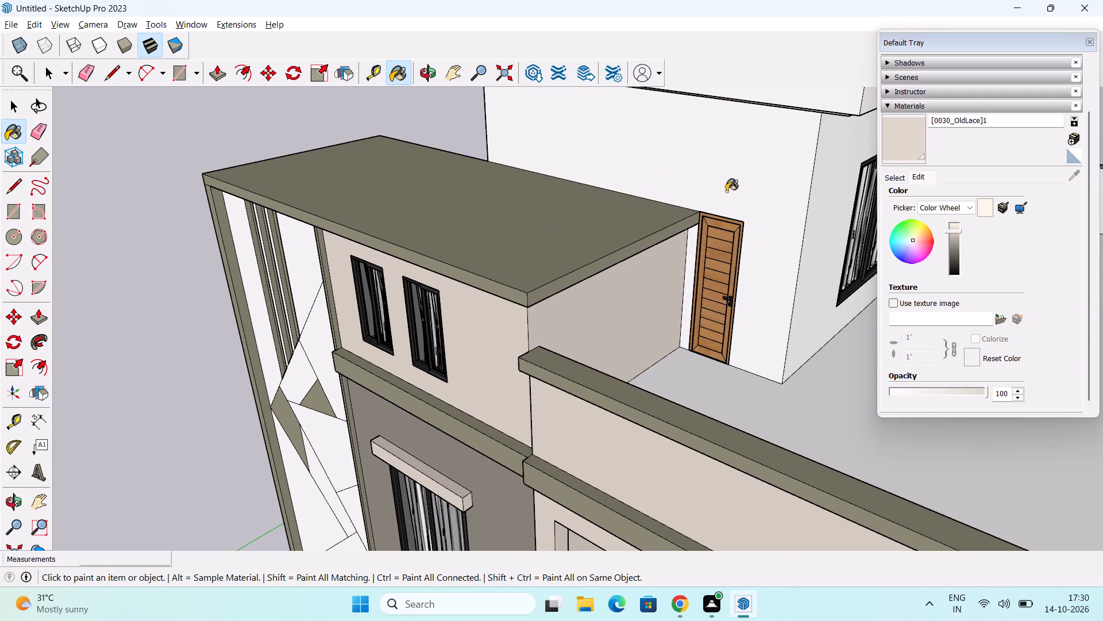
pyautogui.click(743, 175)
pyautogui.scroll(4, 707, 275)
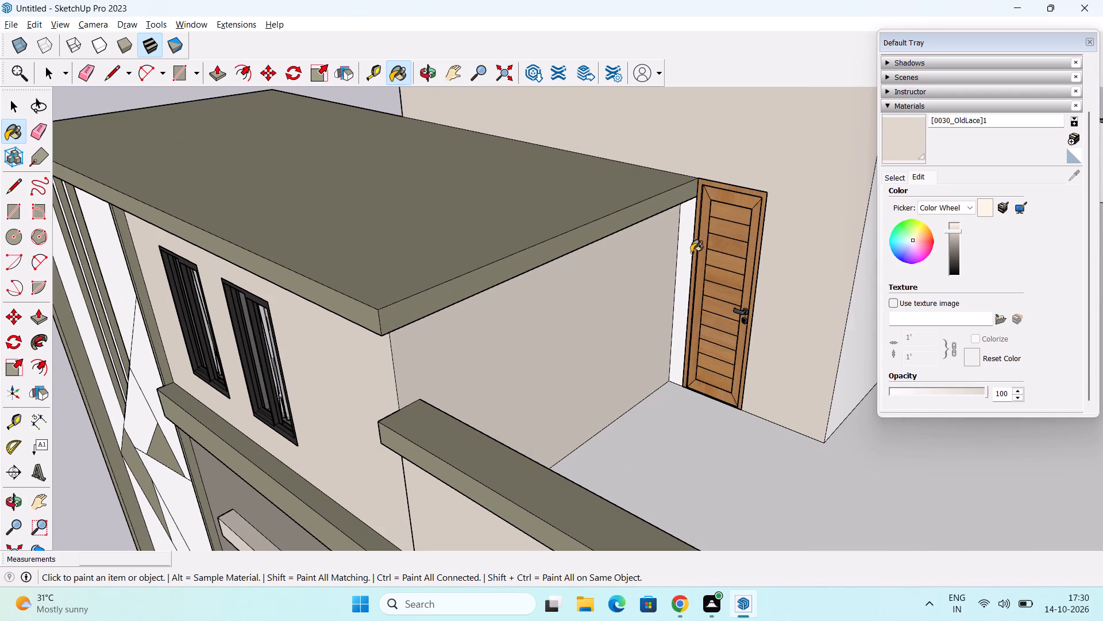
pyautogui.click(684, 251)
pyautogui.moveTo(808, 281); pyautogui.dragTo(826, 287, button='middle')
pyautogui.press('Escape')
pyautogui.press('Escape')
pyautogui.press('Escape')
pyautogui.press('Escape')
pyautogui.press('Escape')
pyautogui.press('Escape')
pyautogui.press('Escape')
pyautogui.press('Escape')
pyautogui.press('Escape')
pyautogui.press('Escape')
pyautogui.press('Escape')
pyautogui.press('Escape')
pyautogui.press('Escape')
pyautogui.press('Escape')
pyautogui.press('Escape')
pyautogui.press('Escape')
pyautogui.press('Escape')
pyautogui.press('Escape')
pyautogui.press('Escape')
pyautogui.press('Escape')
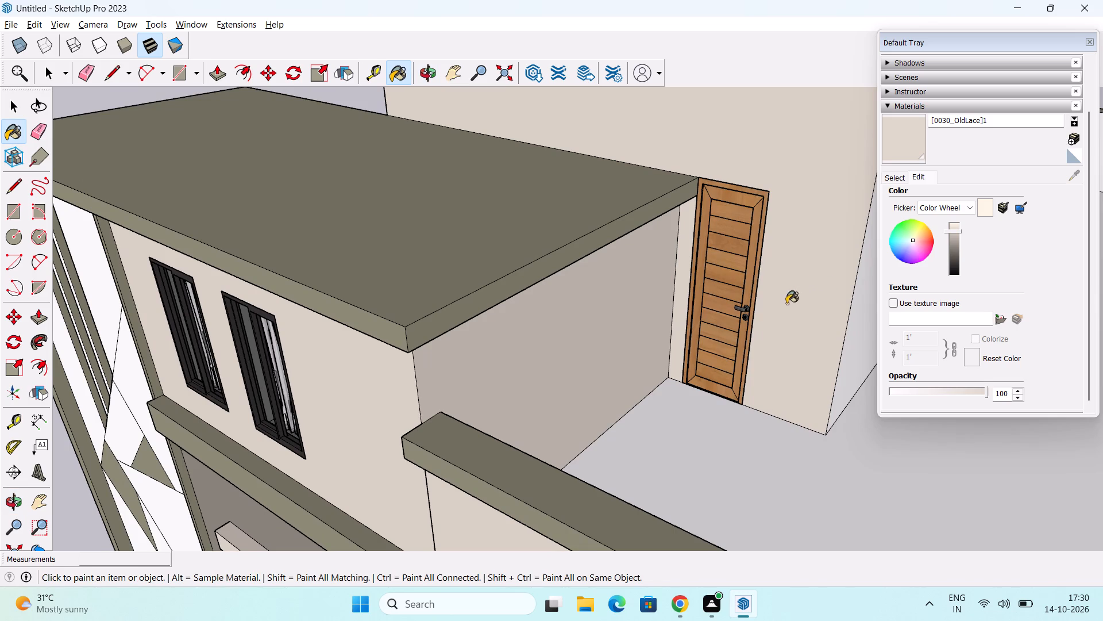
# Paint the staircase room's terrace-side window wall with the adjusted OldLace material.
pyautogui.moveTo(786, 304); pyautogui.dragTo(621, 358, button='middle')
pyautogui.click(708, 346)
# Paint the front edge of the staircase room's roof slab and its projecting top ledges on the front and both sides with adjusted OldLace.
pyautogui.scroll(-4, 715, 342)
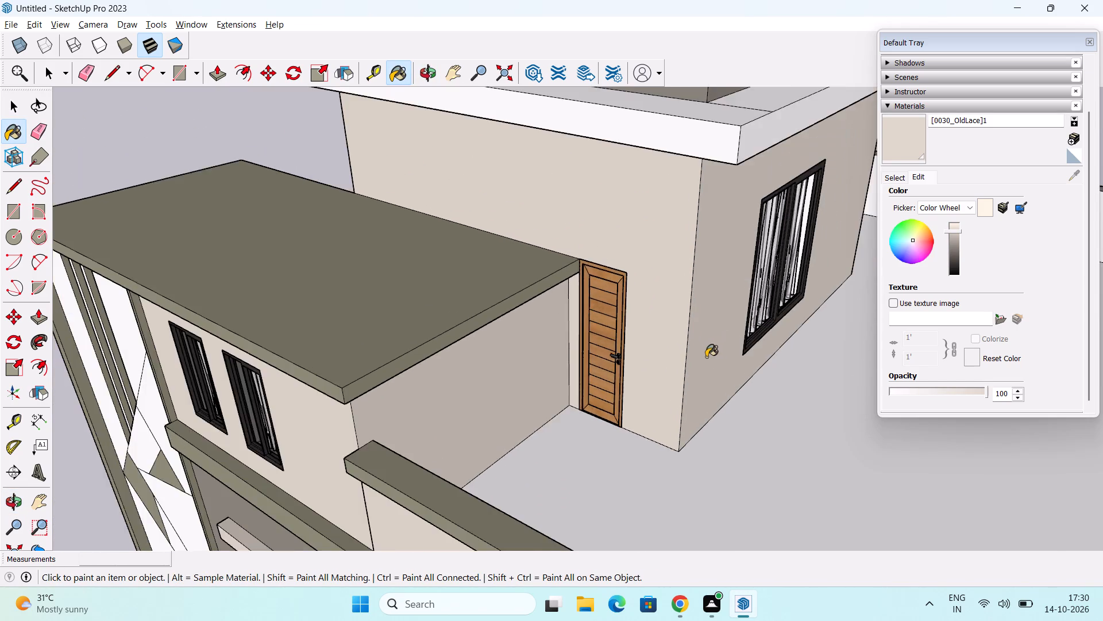
pyautogui.scroll(-2, 706, 357)
pyautogui.moveTo(660, 409); pyautogui.dragTo(737, 364, button='middle')
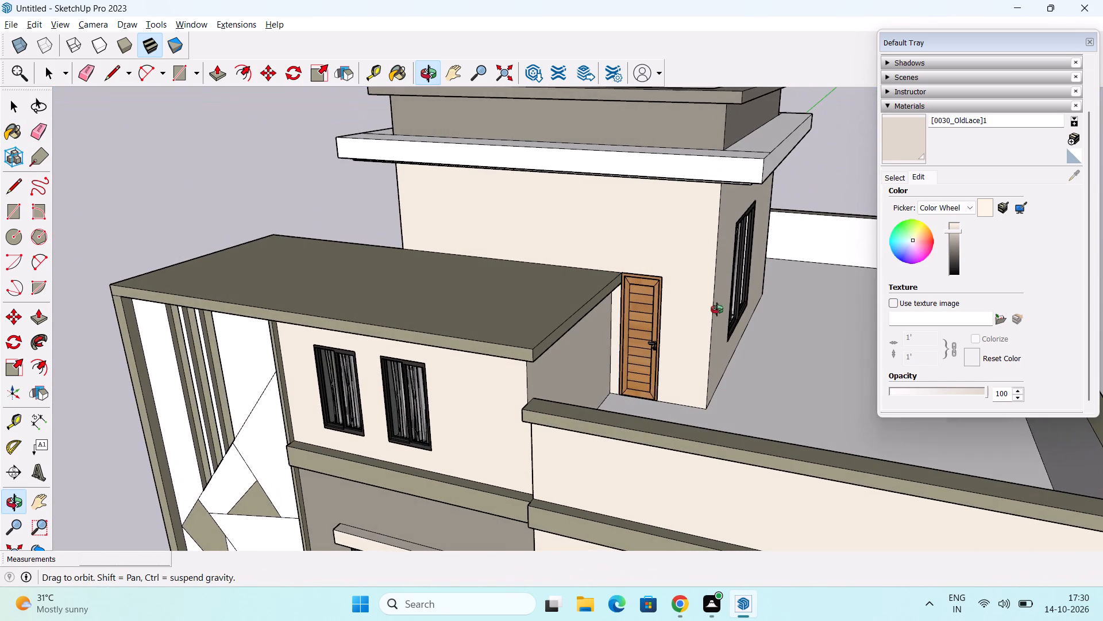
pyautogui.click(683, 159)
pyautogui.moveTo(717, 163); pyautogui.dragTo(725, 232, button='middle')
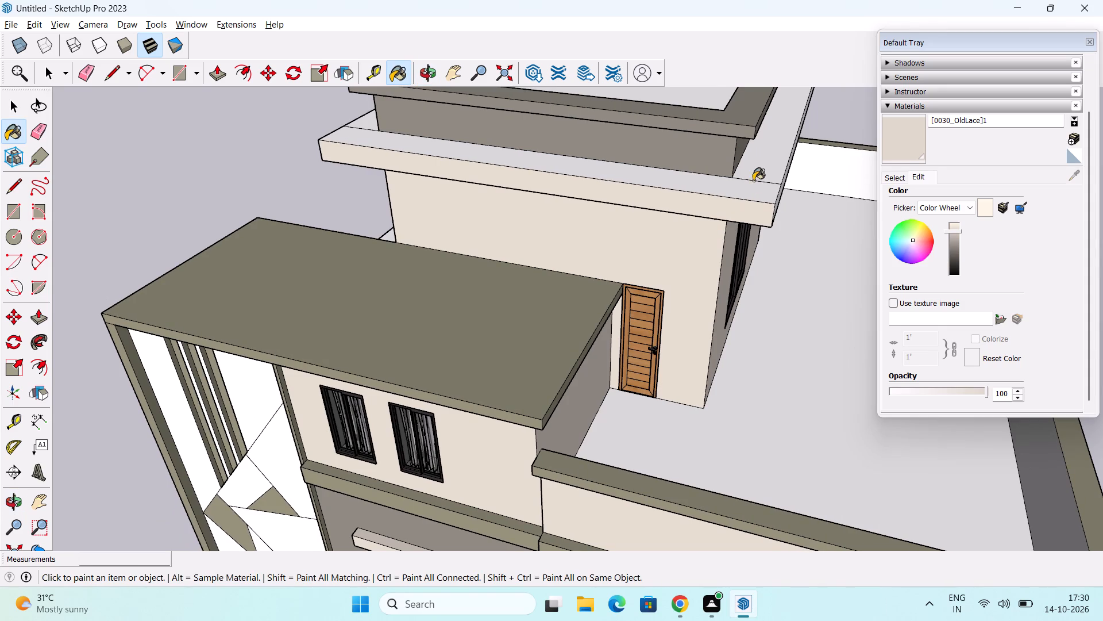
pyautogui.click(763, 166)
pyautogui.click(754, 190)
pyautogui.moveTo(593, 238); pyautogui.dragTo(835, 248, button='middle')
pyautogui.click(358, 187)
# Paint the slab's outer edge on the side opposite the window, plus its rear top ledge and rear edge, with adjusted OldLace.
pyautogui.moveTo(367, 206); pyautogui.dragTo(394, 264, button='middle')
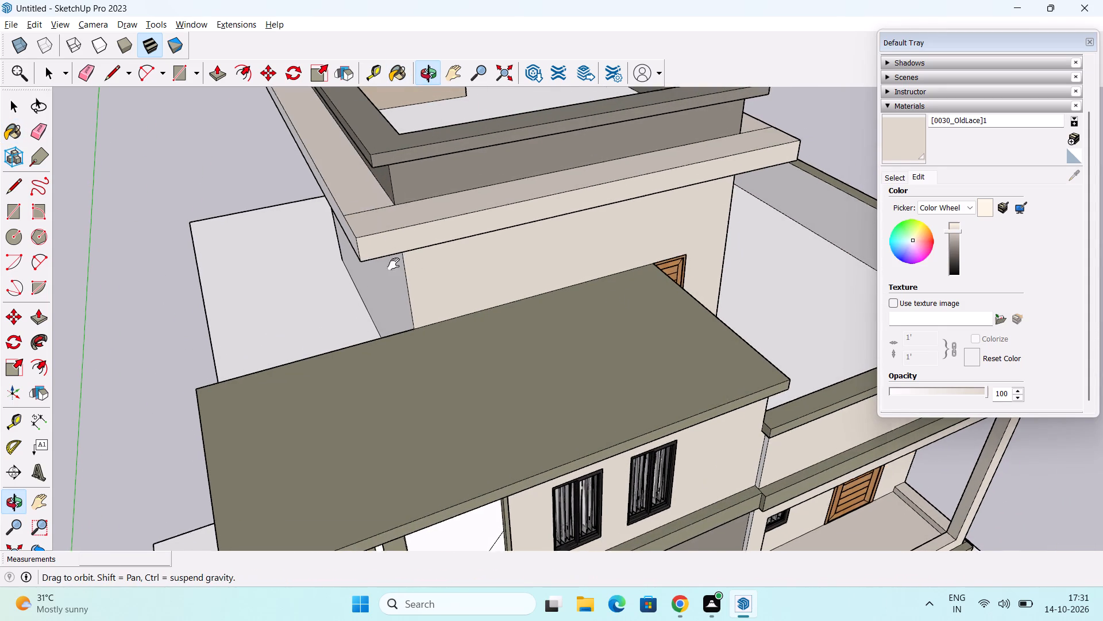
pyautogui.moveTo(394, 264); pyautogui.dragTo(418, 390, button='middle')
pyautogui.click(538, 213)
pyautogui.moveTo(445, 355); pyautogui.dragTo(523, 223, button='middle')
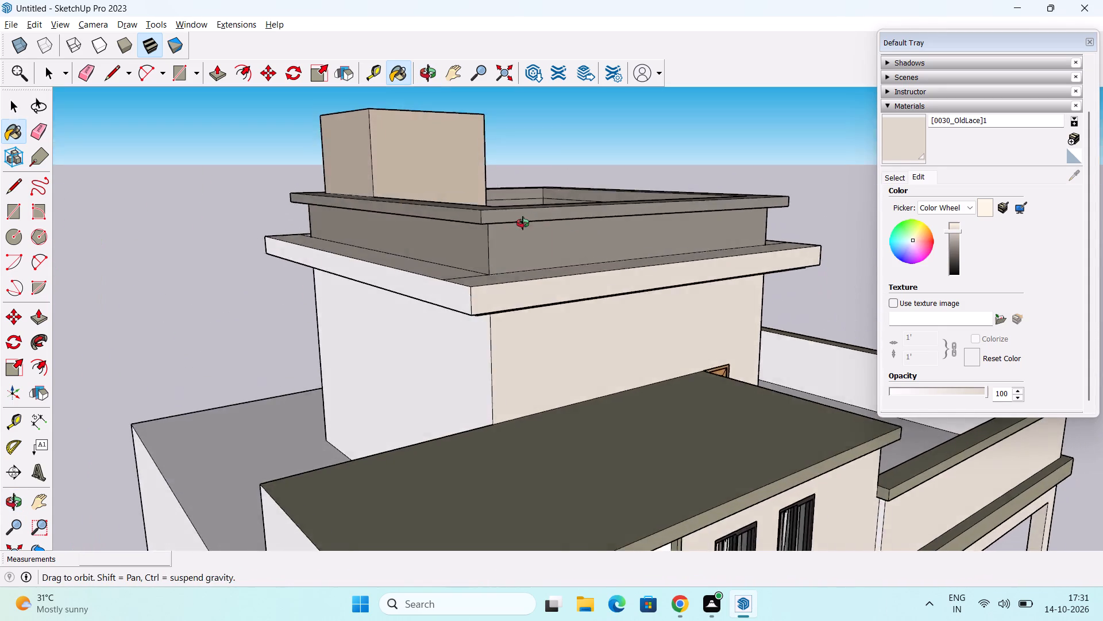
pyautogui.moveTo(523, 223); pyautogui.dragTo(555, 214, button='middle')
pyautogui.click(501, 270)
pyautogui.moveTo(511, 279); pyautogui.dragTo(924, 461, button='middle')
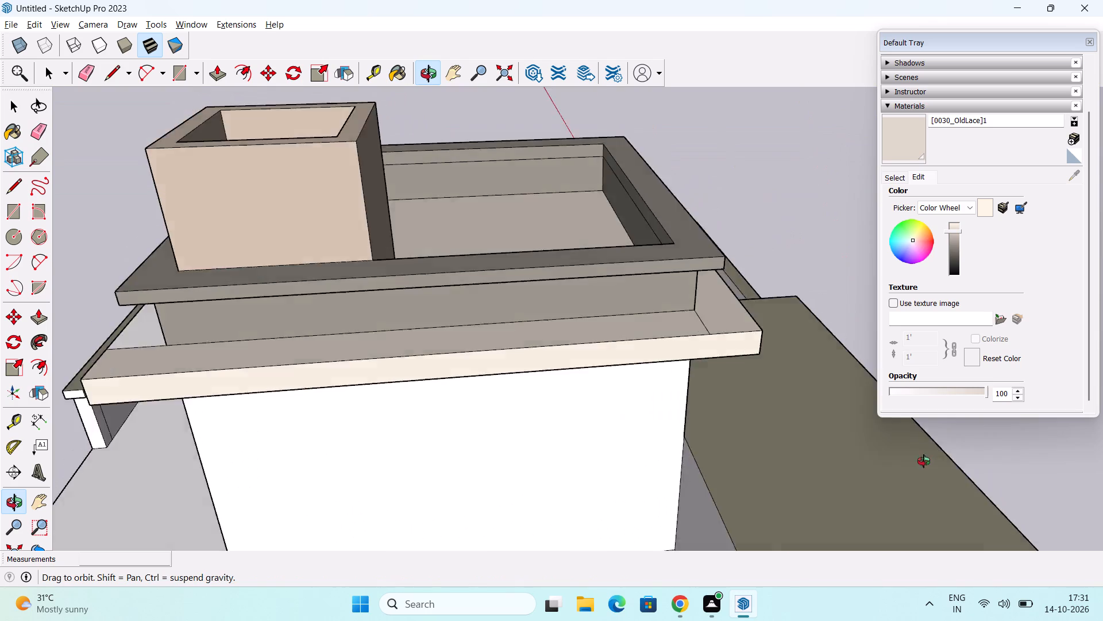
pyautogui.moveTo(924, 461); pyautogui.dragTo(936, 463, button='middle')
pyautogui.moveTo(535, 476); pyautogui.dragTo(624, 333, button='middle')
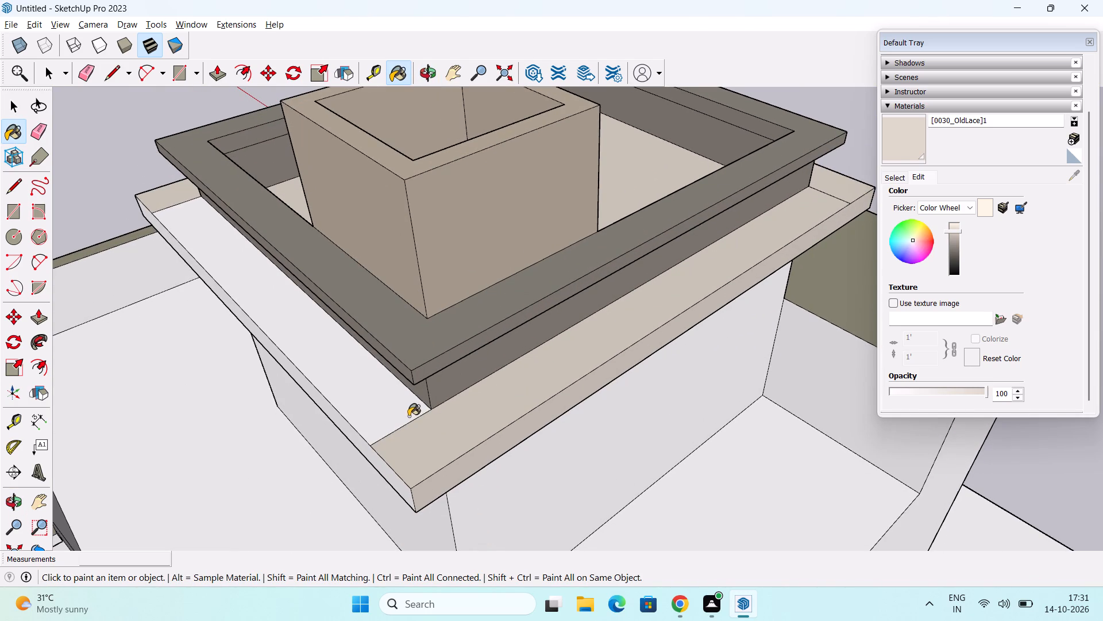
pyautogui.click(402, 417)
pyautogui.moveTo(351, 481); pyautogui.dragTo(485, 420, button='middle')
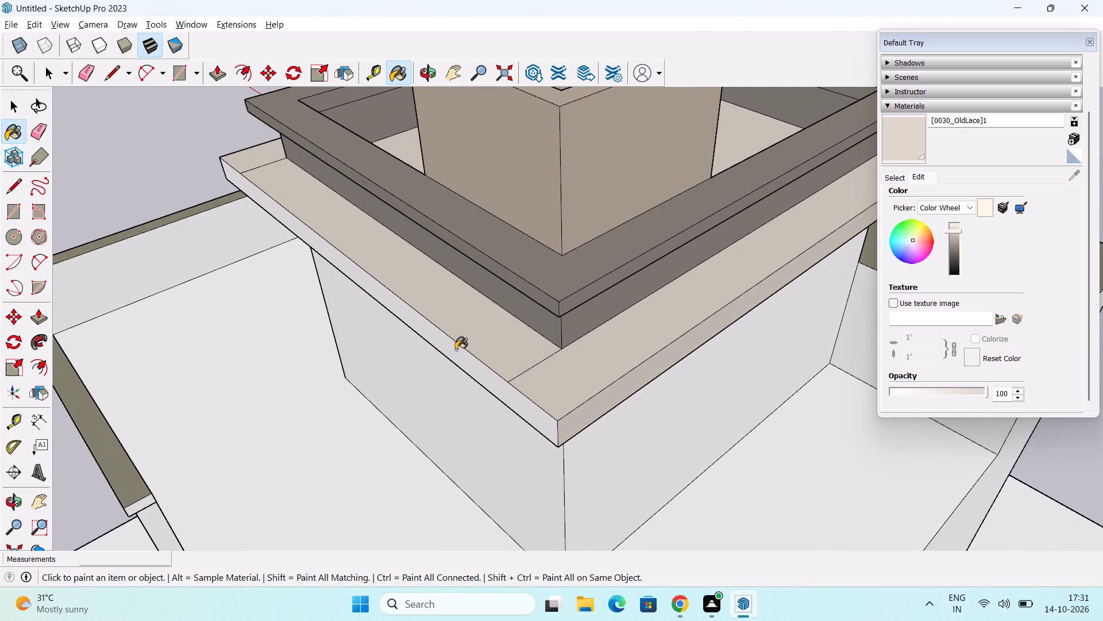
pyautogui.click(456, 350)
# Paint the outer edge of the staircase room's roof slab above the window wall with the adjusted OldLace material.
pyautogui.moveTo(564, 433); pyautogui.dragTo(761, 390, button='middle')
pyautogui.moveTo(310, 381); pyautogui.dragTo(315, 379, button='middle')
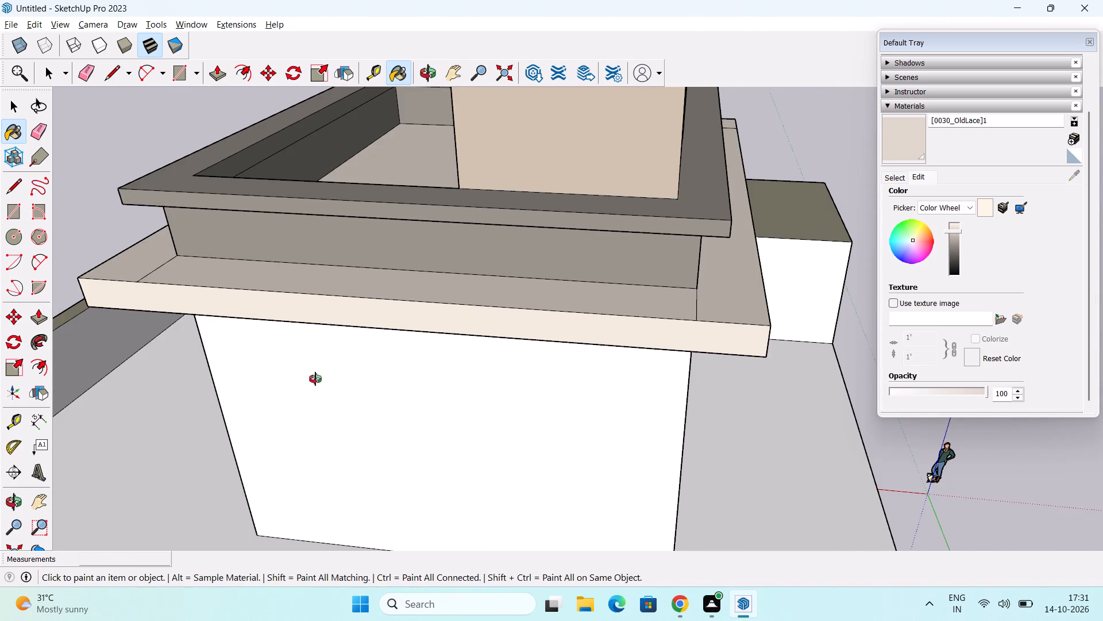
pyautogui.moveTo(315, 379); pyautogui.dragTo(524, 362, button='middle')
pyautogui.moveTo(254, 433); pyautogui.dragTo(279, 461, button='middle')
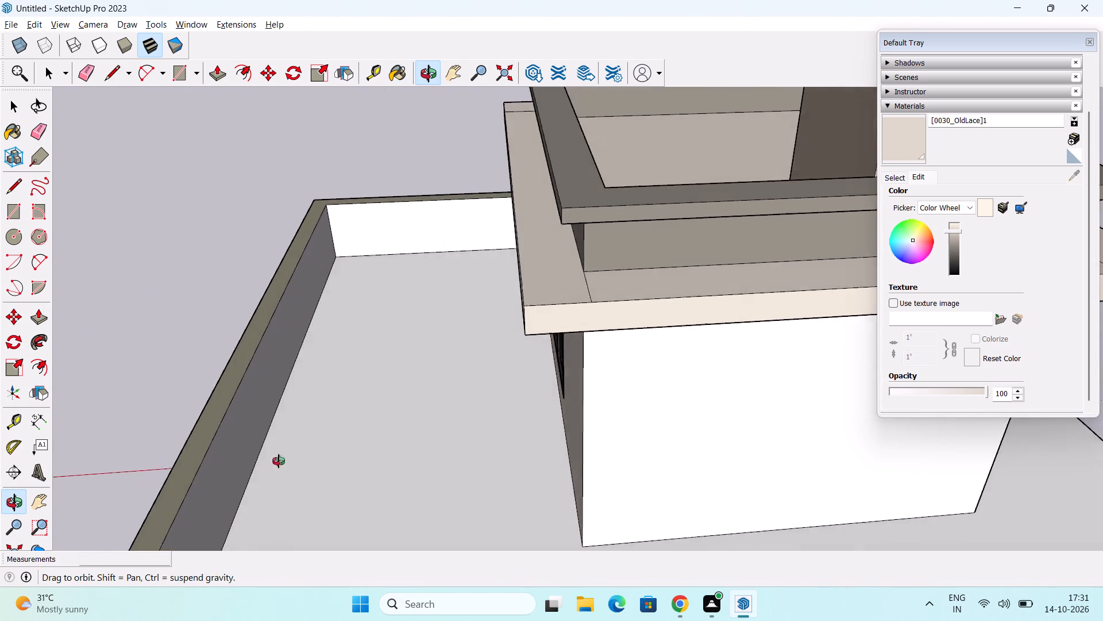
pyautogui.moveTo(279, 461); pyautogui.dragTo(268, 450, button='middle')
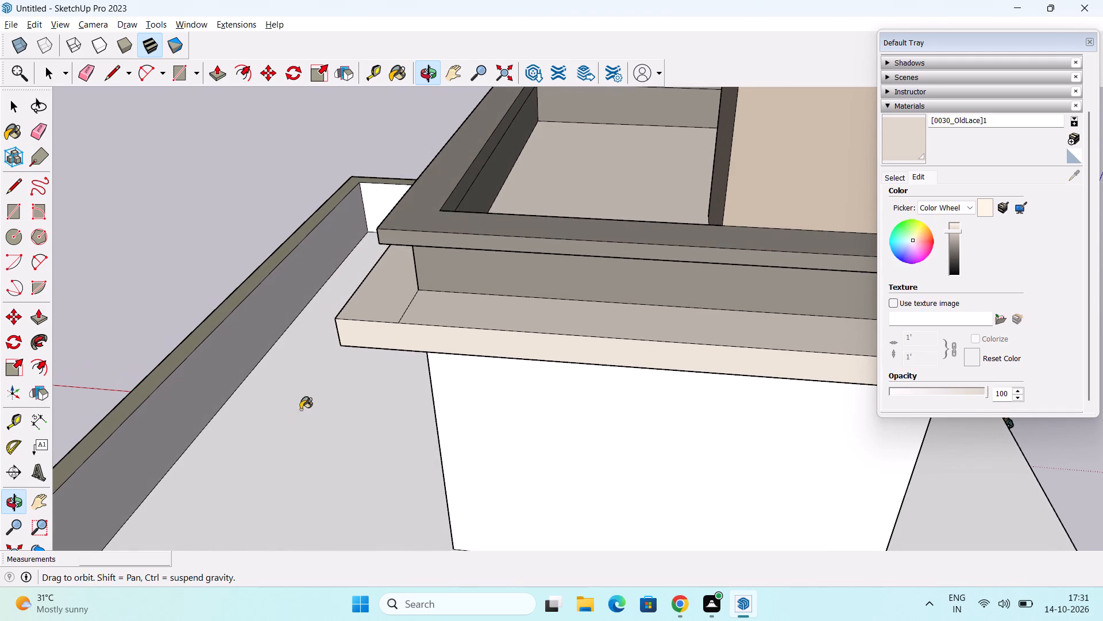
pyautogui.scroll(7, 342, 360)
pyautogui.moveTo(369, 337); pyautogui.dragTo(373, 367, button='middle')
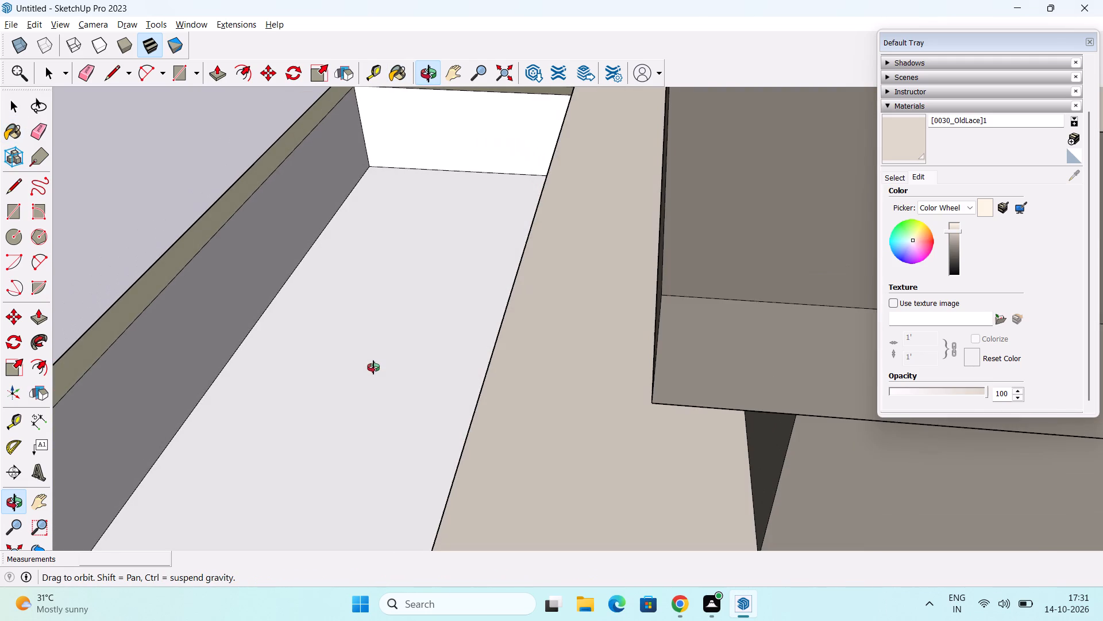
pyautogui.moveTo(373, 367); pyautogui.dragTo(376, 360, button='middle')
pyautogui.scroll(-5, 398, 352)
pyautogui.moveTo(365, 420); pyautogui.dragTo(453, 396, button='middle')
pyautogui.click(706, 278)
pyautogui.moveTo(552, 369); pyautogui.dragTo(562, 362, button='middle')
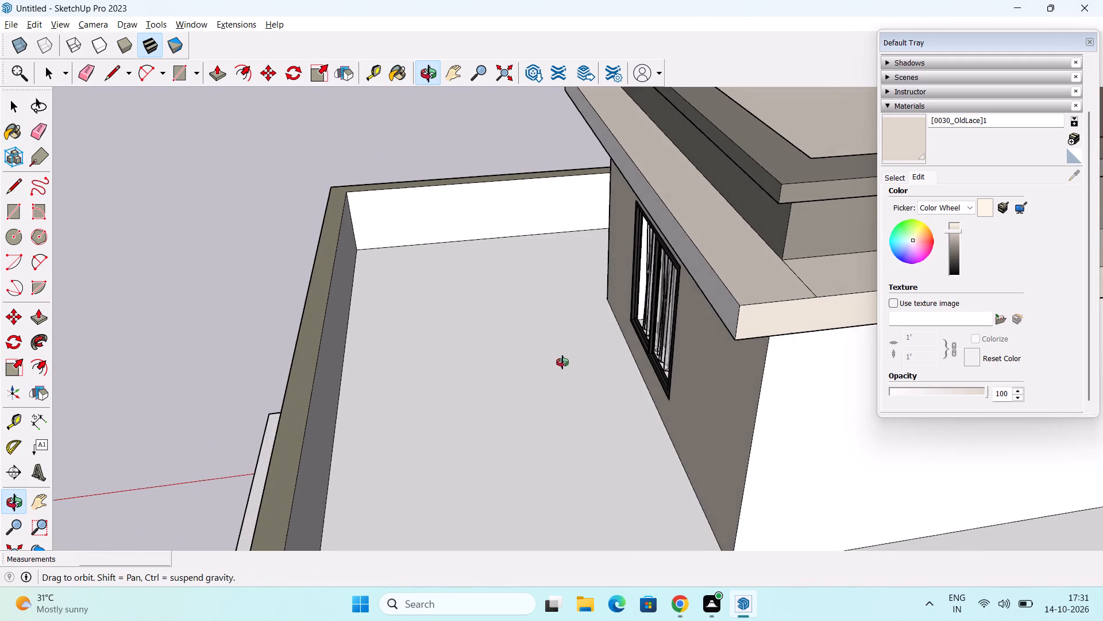
pyautogui.moveTo(562, 362); pyautogui.dragTo(584, 390, button='middle')
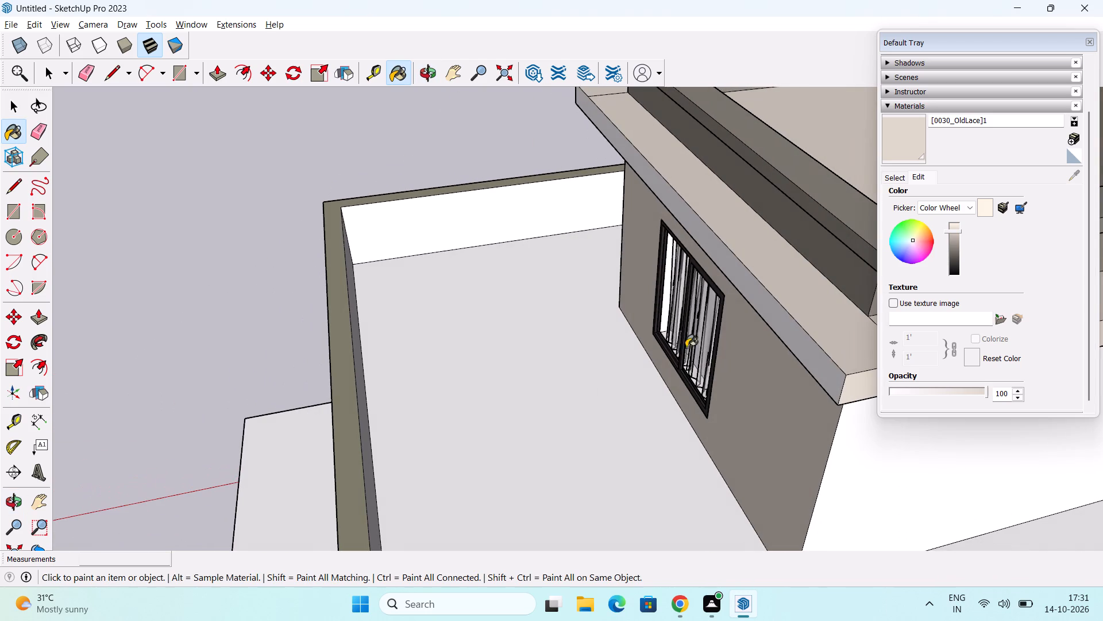
pyautogui.click(757, 296)
# Paint the inner faces of the terrace's front and side parapets and the staircase room's rear wall with adjusted OldLace.
pyautogui.click(535, 214)
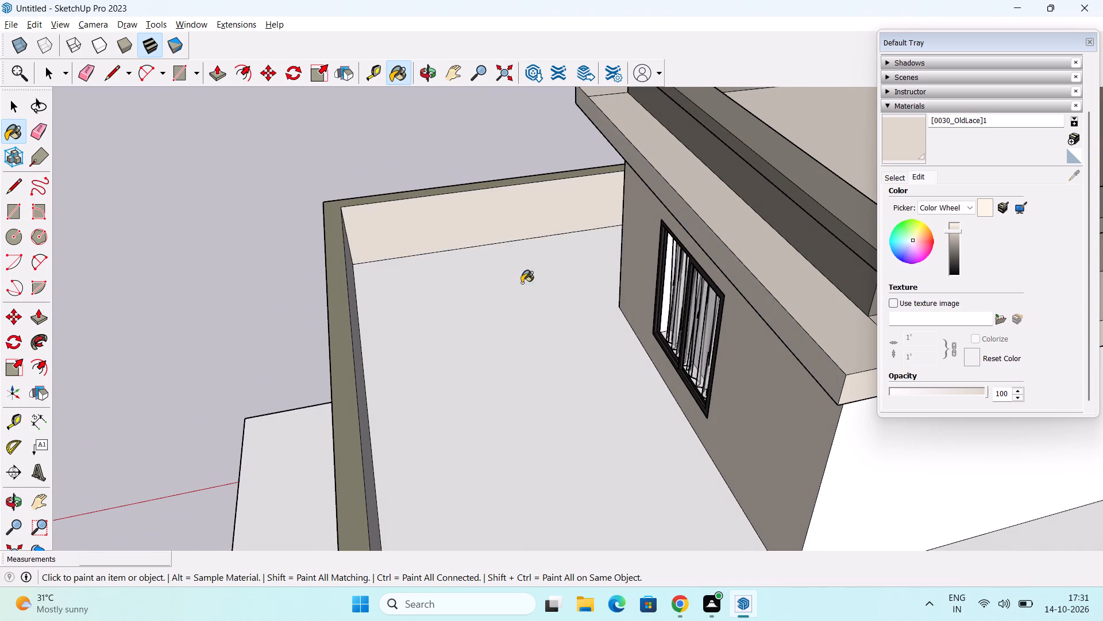
pyautogui.moveTo(484, 451); pyautogui.dragTo(317, 415, button='middle')
pyautogui.keyDown('shift'); pyautogui.moveTo(314, 421); pyautogui.dragTo(393, 380, button='middle'); pyautogui.keyUp('shift')
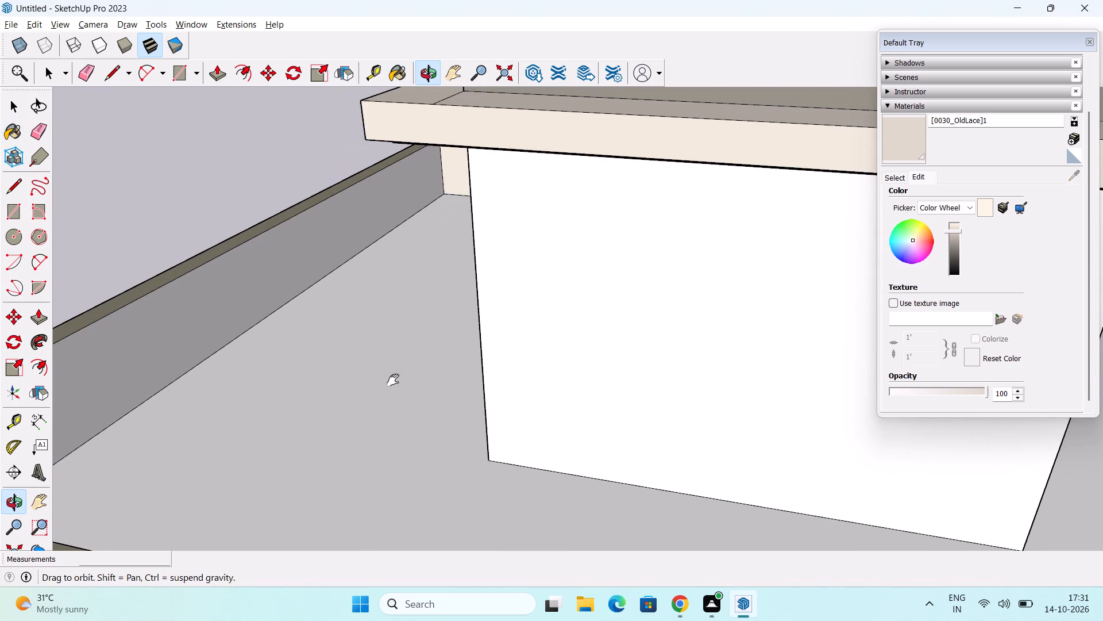
pyautogui.keyDown('shift'); pyautogui.moveTo(393, 380); pyautogui.dragTo(394, 379, button='middle'); pyautogui.keyUp('shift')
pyautogui.click(303, 270)
pyautogui.click(519, 275)
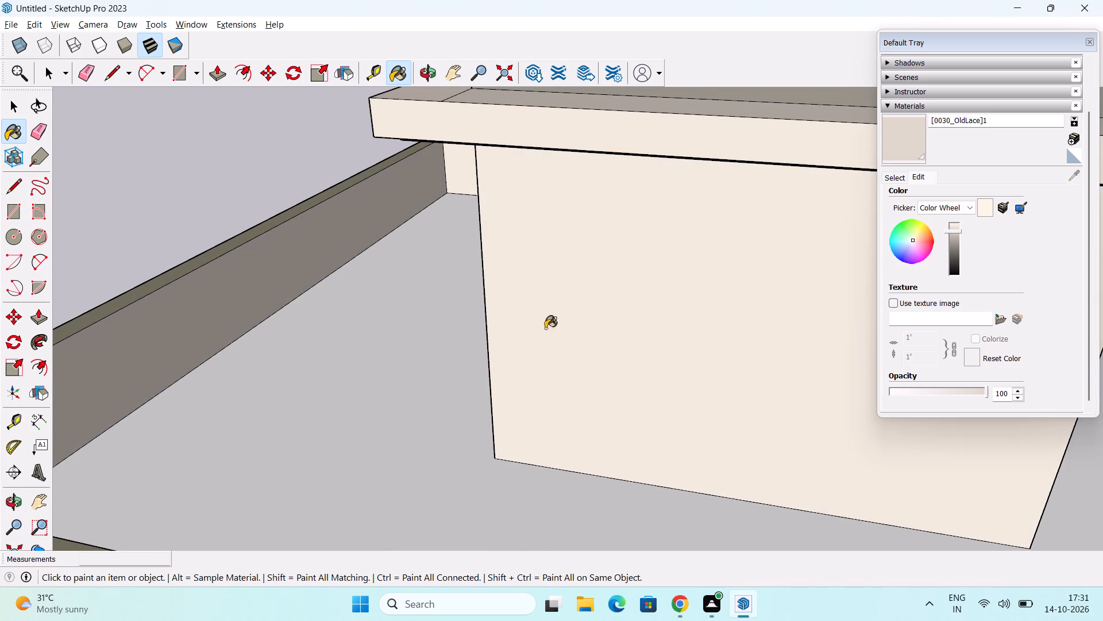
# Paint the inner face of the terrace's rear parapet with the adjusted OldLace material.
pyautogui.scroll(-3, 546, 333)
pyautogui.moveTo(471, 427); pyautogui.dragTo(832, 530, button='middle')
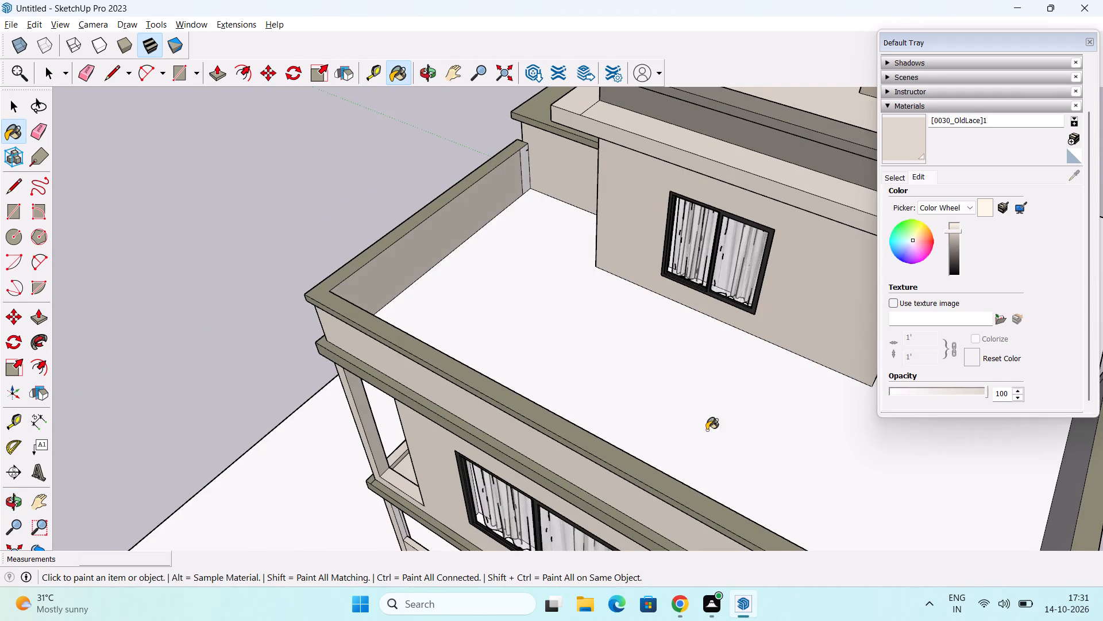
pyautogui.moveTo(707, 430); pyautogui.dragTo(458, 424, button='middle')
pyautogui.moveTo(544, 455); pyautogui.dragTo(713, 468, button='middle')
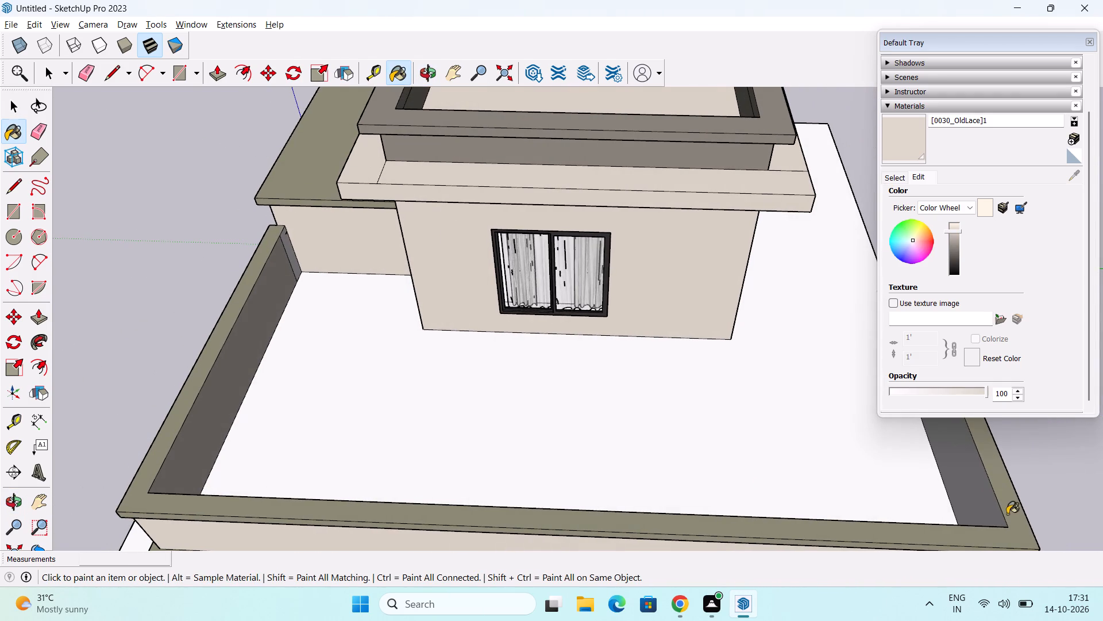
pyautogui.click(981, 510)
# Paint the outer underside strip, thin drip band and soffit of the roof slab above the staircase room's door wall with adjusted OldLace.
pyautogui.moveTo(435, 389); pyautogui.dragTo(566, 511, button='middle')
pyautogui.scroll(1, 422, 418)
pyautogui.moveTo(447, 488); pyautogui.dragTo(390, 348, button='middle')
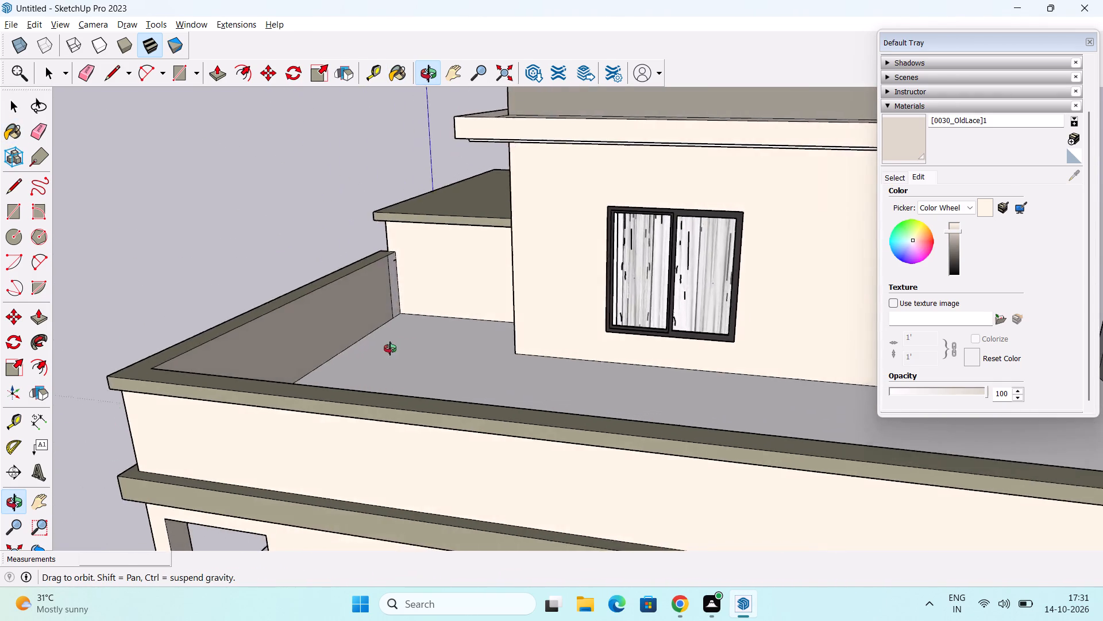
pyautogui.moveTo(390, 348); pyautogui.dragTo(717, 404, button='middle')
pyautogui.moveTo(638, 338); pyautogui.dragTo(662, 218, button='middle')
pyautogui.keyDown('shift'); pyautogui.moveTo(632, 216); pyautogui.dragTo(642, 283, button='middle'); pyautogui.keyUp('shift')
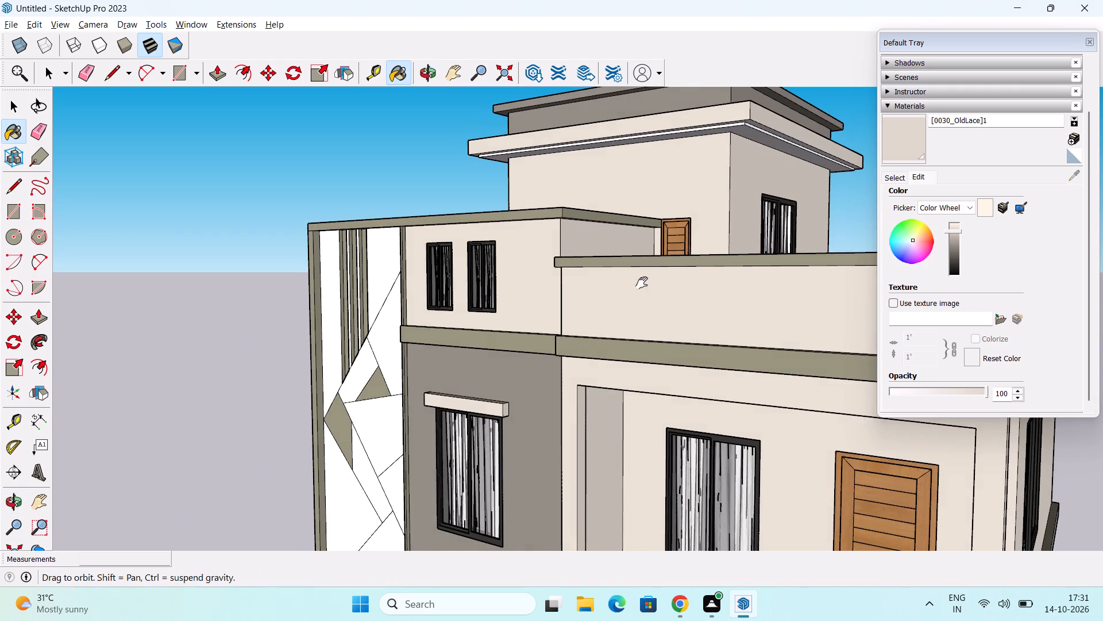
pyautogui.keyDown('shift'); pyautogui.moveTo(642, 283); pyautogui.dragTo(673, 352, button='middle'); pyautogui.keyUp('shift')
pyautogui.scroll(12, 683, 296)
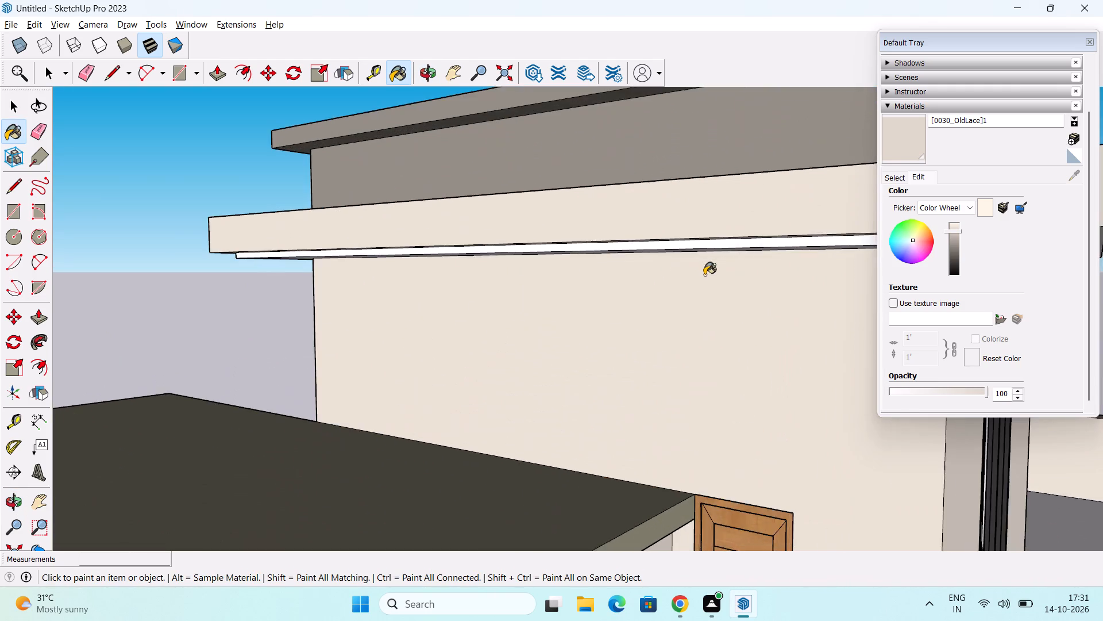
pyautogui.moveTo(703, 280); pyautogui.dragTo(707, 233, button='middle')
pyautogui.scroll(5, 693, 214)
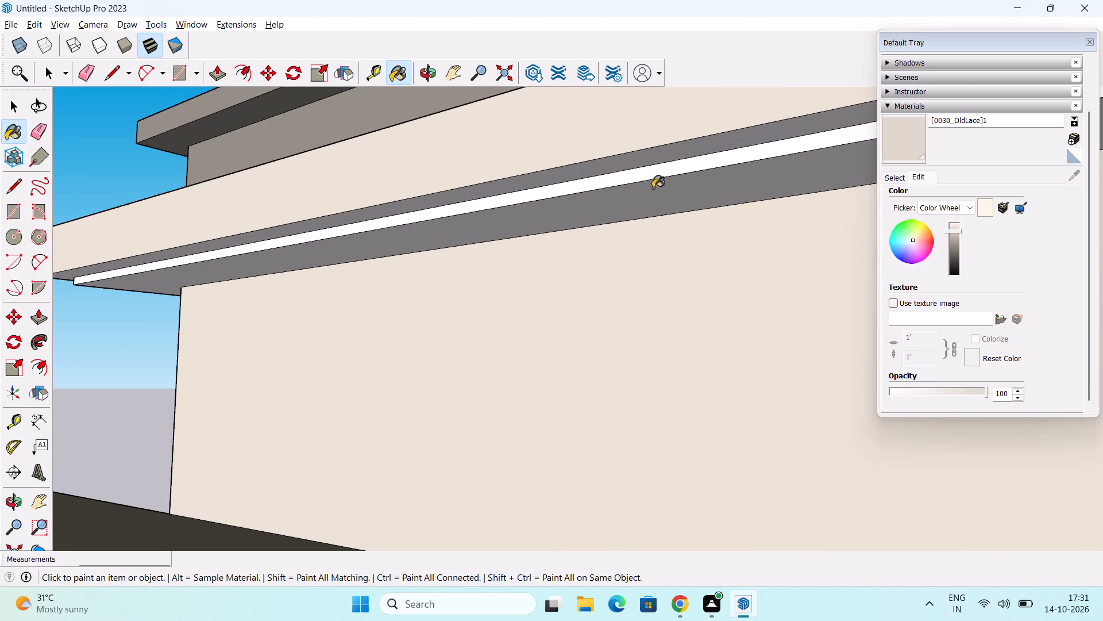
pyautogui.click(679, 147)
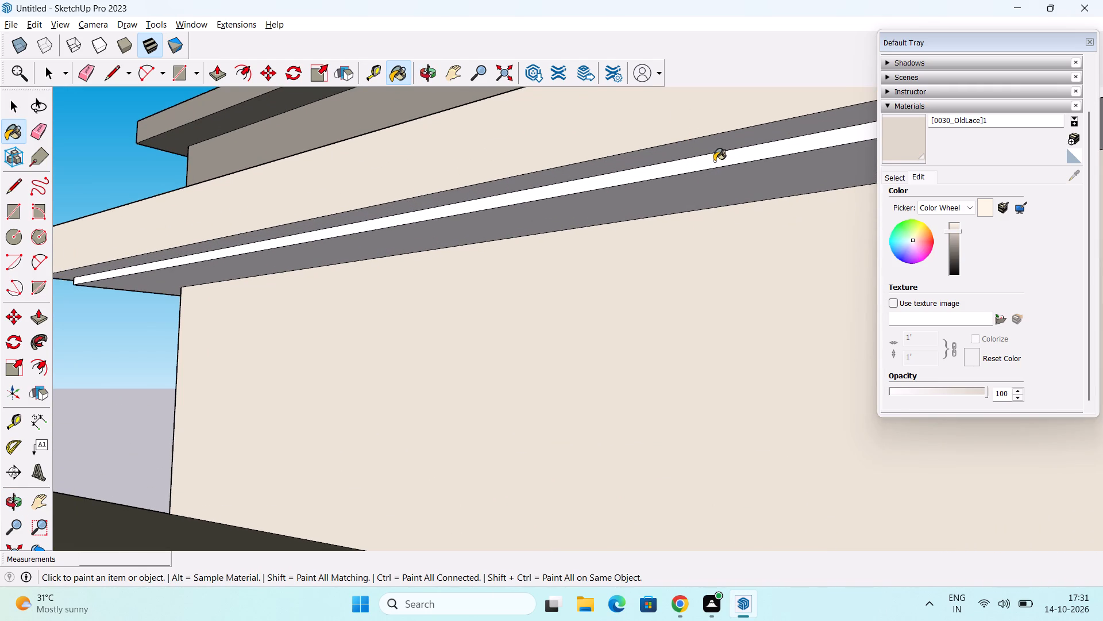
pyautogui.click(714, 161)
pyautogui.click(717, 189)
pyautogui.scroll(-3, 727, 178)
pyautogui.scroll(-6, 736, 235)
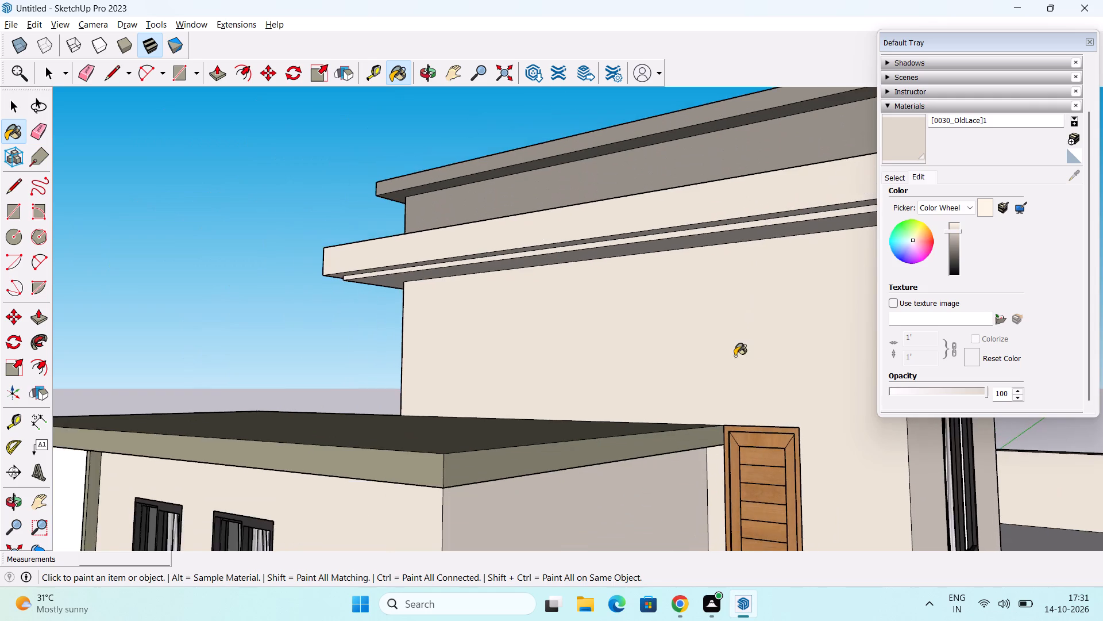
# Paint the thin drip band under the staircase room's roof slab above the window wall with the adjusted OldLace material.
pyautogui.moveTo(735, 366); pyautogui.dragTo(507, 379, button='middle')
pyautogui.scroll(5, 586, 218)
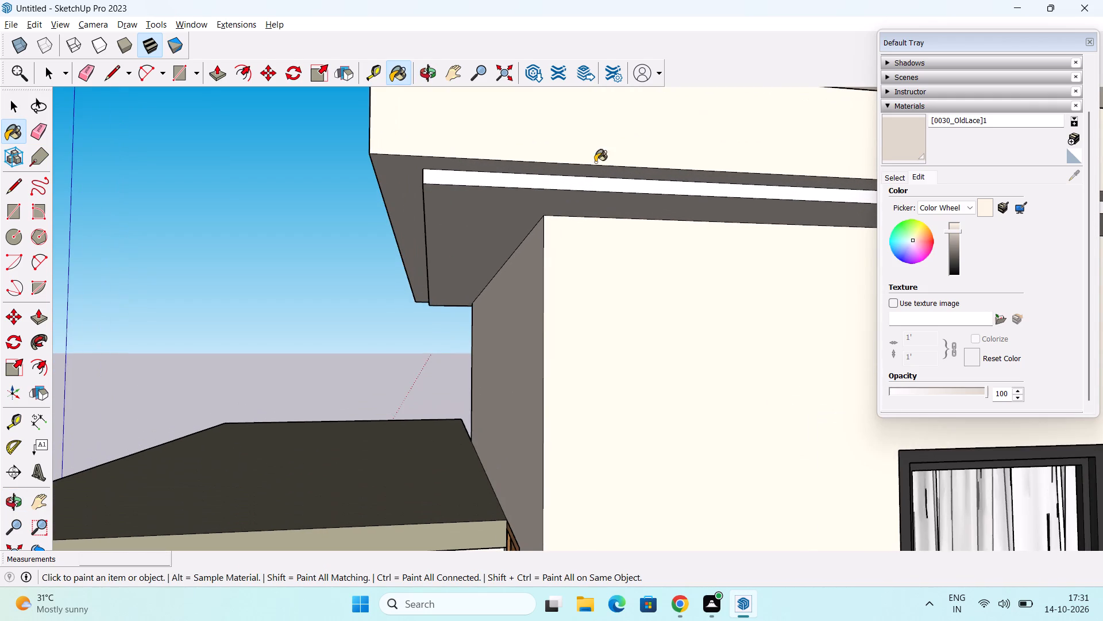
pyautogui.click(572, 181)
pyautogui.click(547, 212)
# Paint the thin drip band under the staircase room's roof slab along its rear side with the adjusted OldLace material.
pyautogui.moveTo(485, 229); pyautogui.dragTo(583, 233, button='middle')
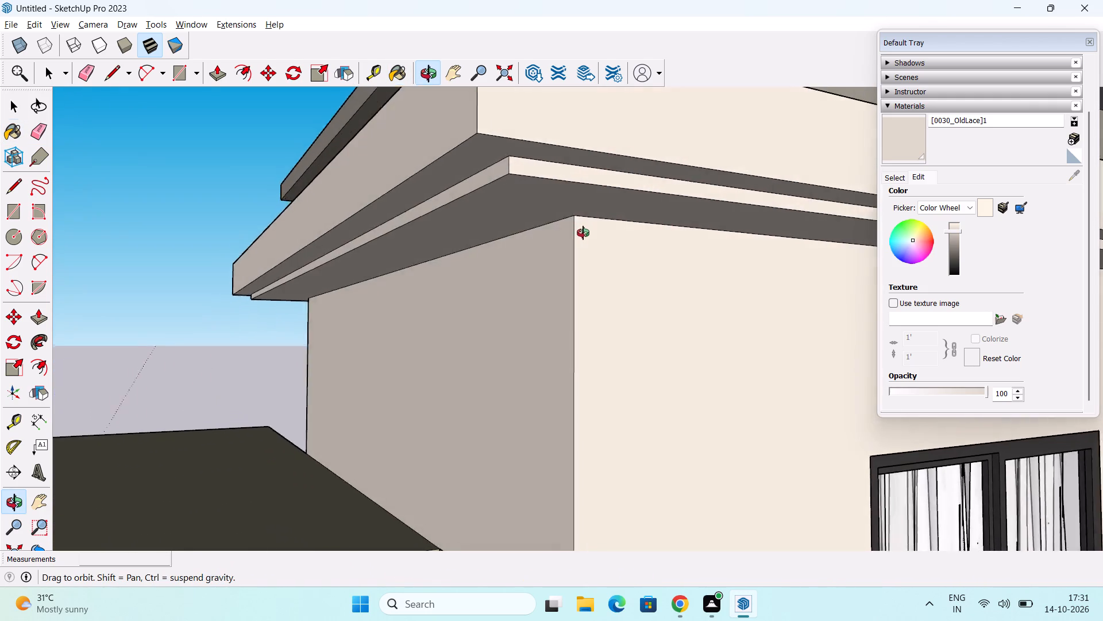
pyautogui.moveTo(583, 233); pyautogui.dragTo(383, 315, button='middle')
pyautogui.scroll(-3, 466, 256)
pyautogui.moveTo(611, 306); pyautogui.dragTo(344, 274, button='middle')
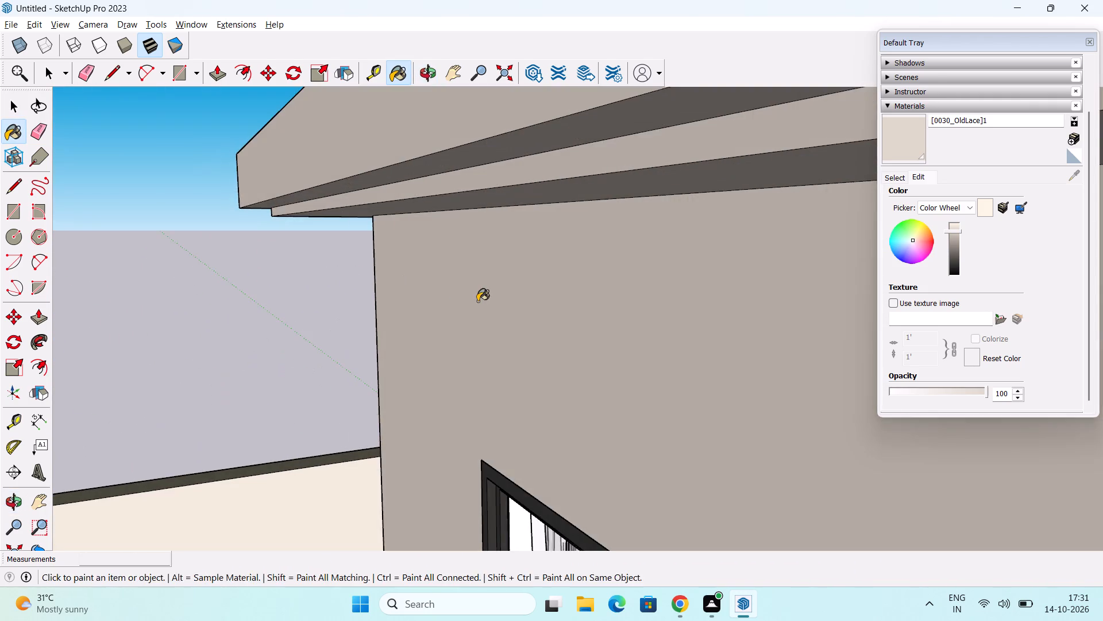
pyautogui.moveTo(478, 301); pyautogui.dragTo(322, 365, button='middle')
pyautogui.scroll(-16, 394, 313)
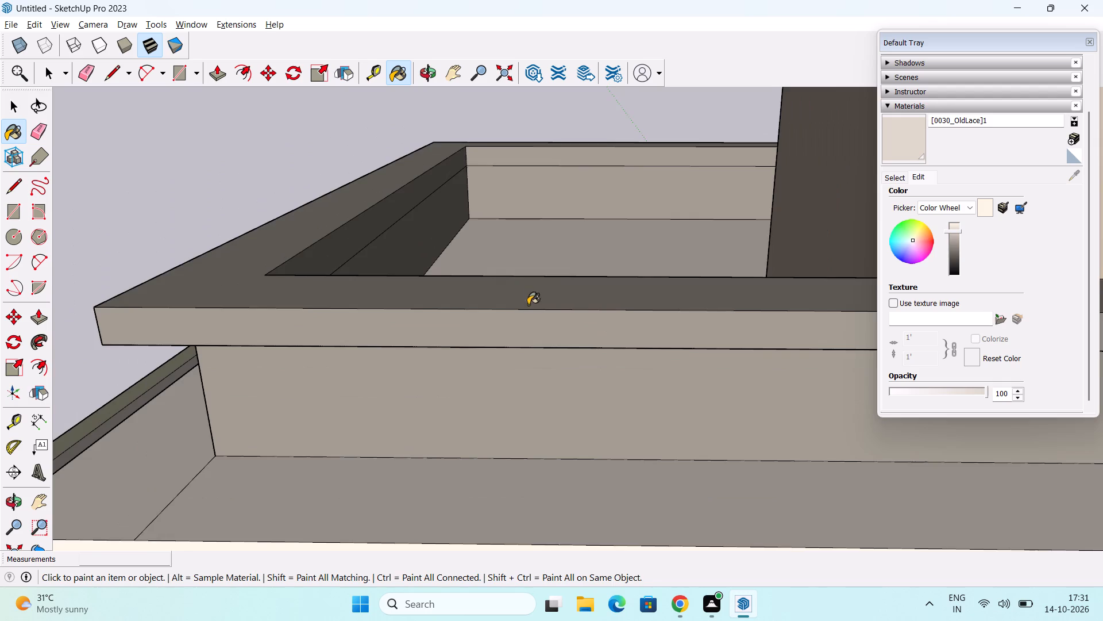
pyautogui.scroll(-3, 528, 305)
pyautogui.moveTo(527, 374); pyautogui.dragTo(554, 154, button='middle')
pyautogui.scroll(3, 441, 410)
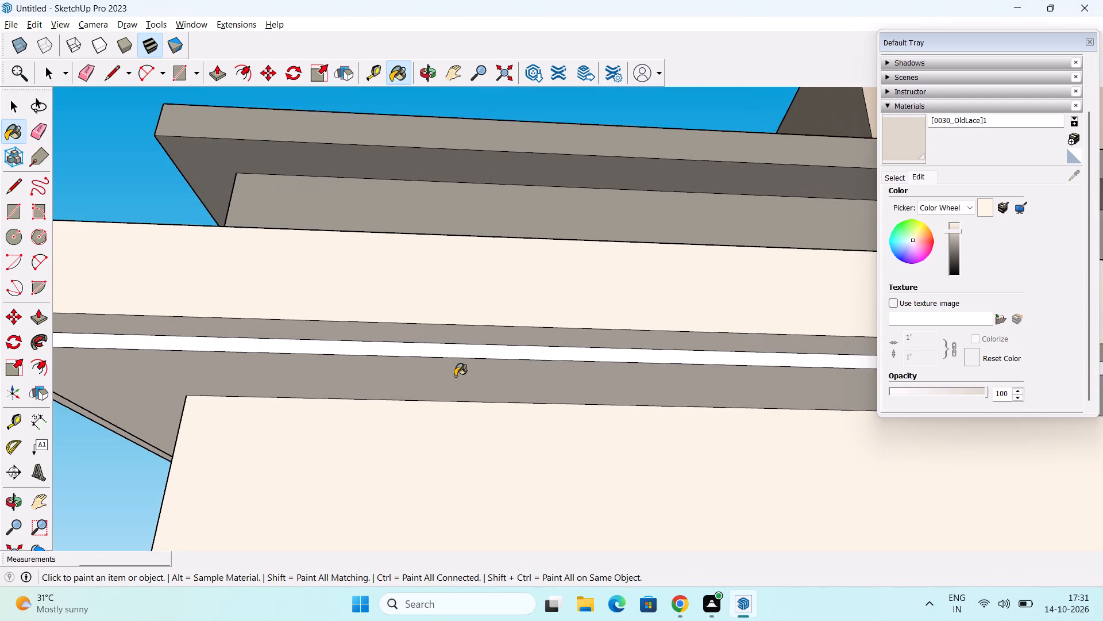
pyautogui.scroll(2, 455, 376)
pyautogui.click(493, 347)
pyautogui.scroll(-8, 528, 332)
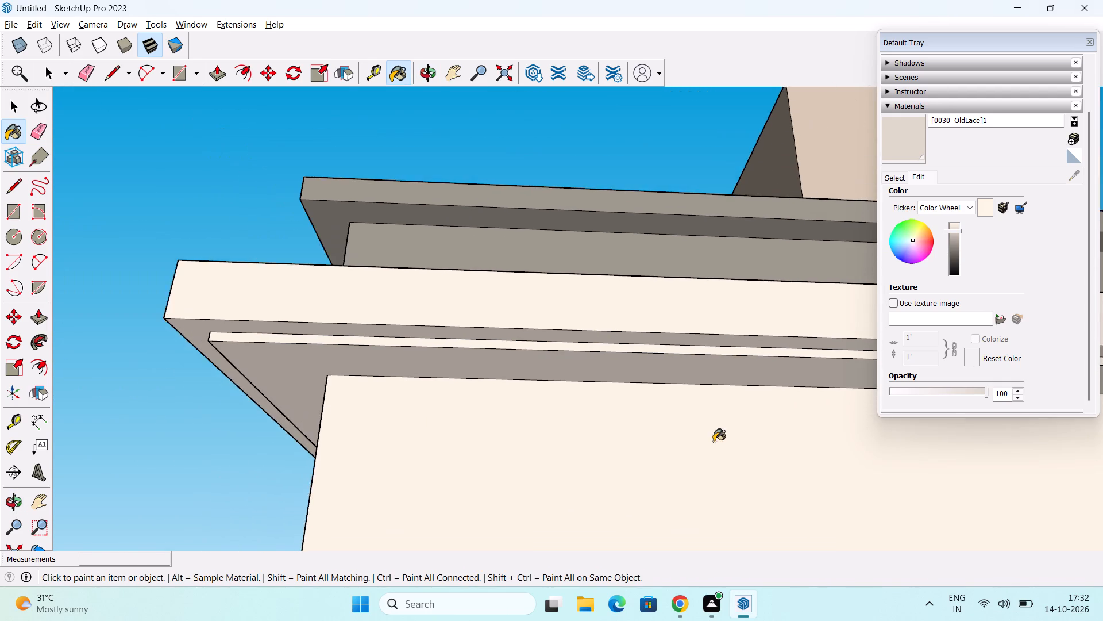
# Paint the drip band and the staircase room wall on the side opposite the window wall with adjusted OldLace.
pyautogui.moveTo(736, 427); pyautogui.dragTo(373, 535, button='middle')
pyautogui.moveTo(551, 459); pyautogui.dragTo(516, 375, button='middle')
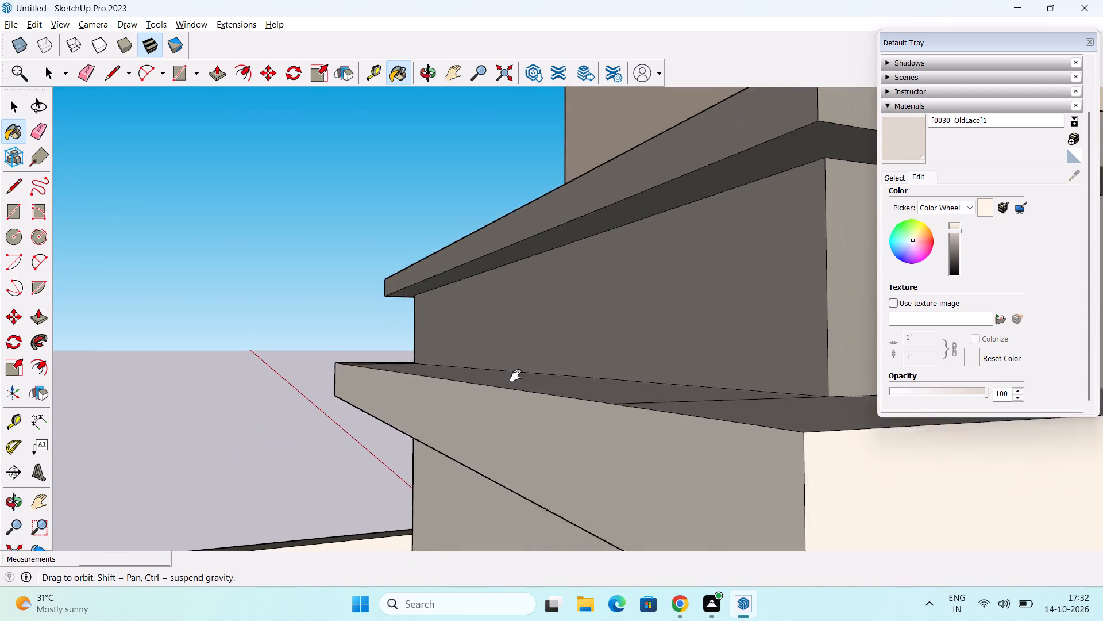
pyautogui.moveTo(516, 375); pyautogui.dragTo(451, 231, button='middle')
pyautogui.moveTo(600, 377); pyautogui.dragTo(535, 361, button='middle')
pyautogui.click(637, 271)
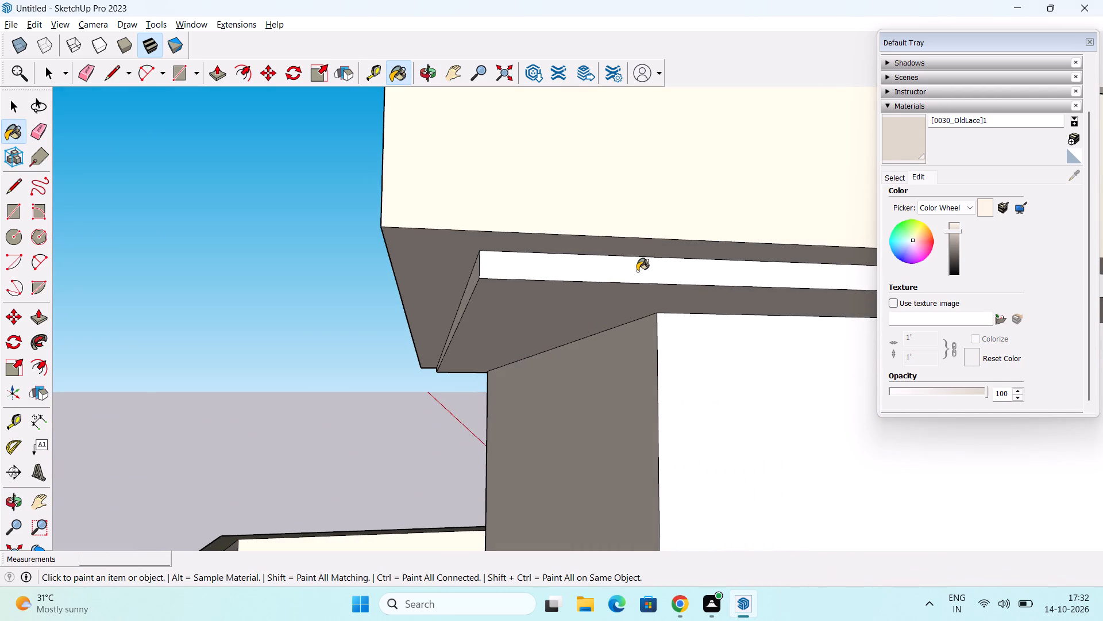
pyautogui.click(751, 414)
# Examine the staircase room, terrace and front elevation from several angles for surfaces still unpainted.
pyautogui.scroll(-12, 750, 419)
pyautogui.moveTo(665, 461); pyautogui.dragTo(353, 446, button='middle')
pyautogui.scroll(-12, 380, 400)
pyautogui.moveTo(500, 443); pyautogui.dragTo(260, 507, button='middle')
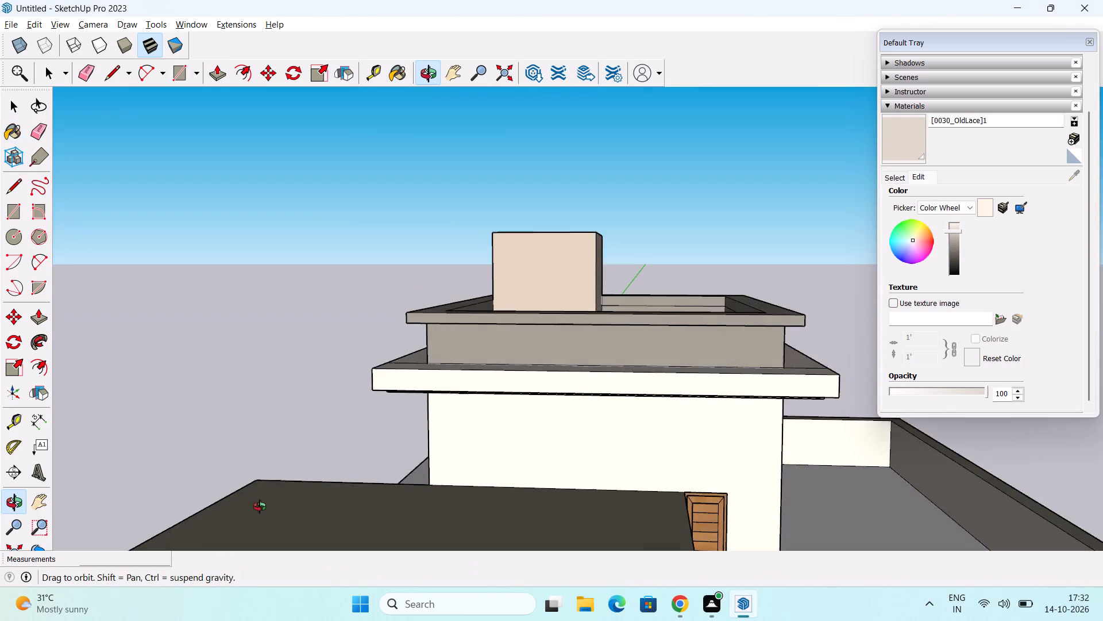
pyautogui.moveTo(260, 507); pyautogui.dragTo(377, 350, button='middle')
pyautogui.scroll(-2, 412, 323)
pyautogui.scroll(-3, 493, 389)
pyautogui.moveTo(483, 411); pyautogui.dragTo(427, 504, button='middle')
pyautogui.scroll(-9, 476, 475)
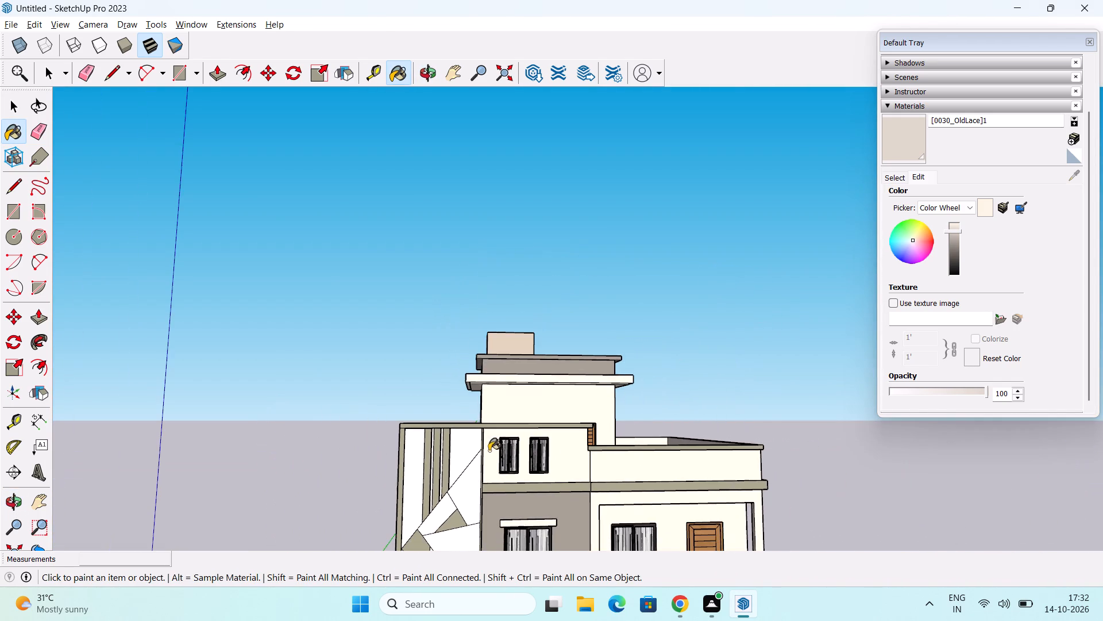
pyautogui.keyDown('shift'); pyautogui.moveTo(481, 487); pyautogui.dragTo(487, 260, button='middle'); pyautogui.keyUp('shift')
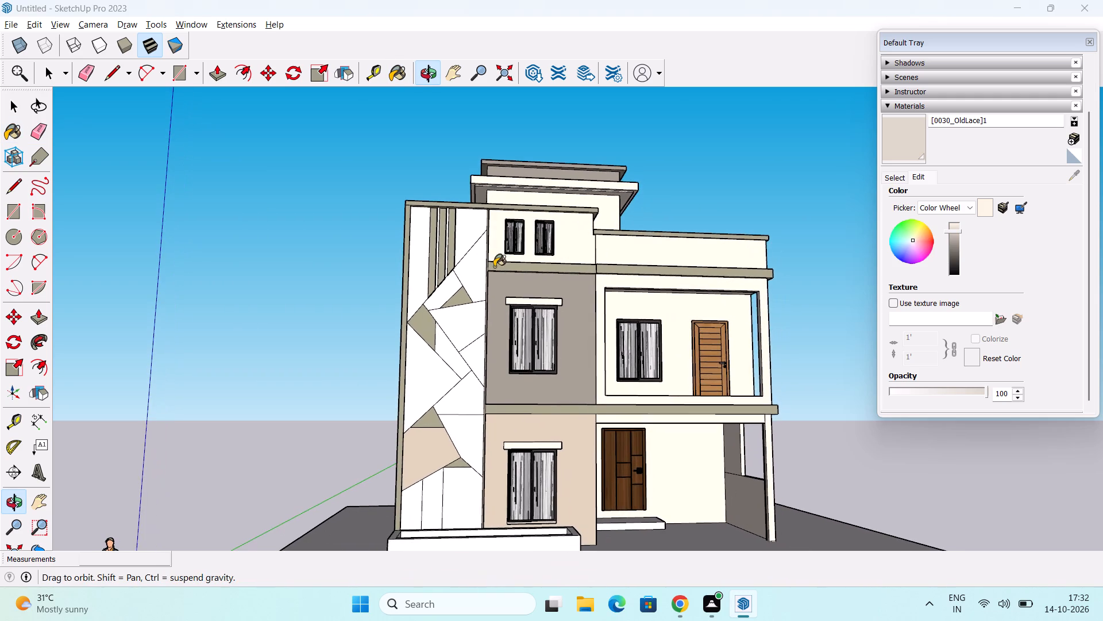
pyautogui.moveTo(499, 353); pyautogui.dragTo(236, 473, button='middle')
pyautogui.scroll(7, 565, 269)
pyautogui.scroll(7, 611, 247)
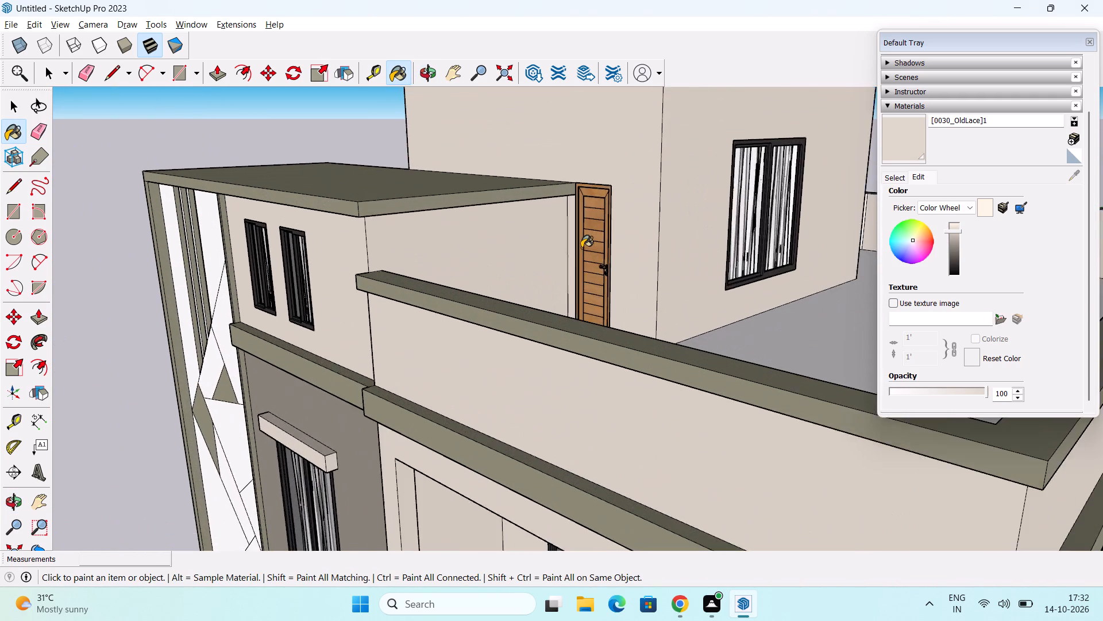
pyautogui.scroll(7, 581, 248)
pyautogui.scroll(-4, 581, 248)
pyautogui.scroll(-9, 615, 289)
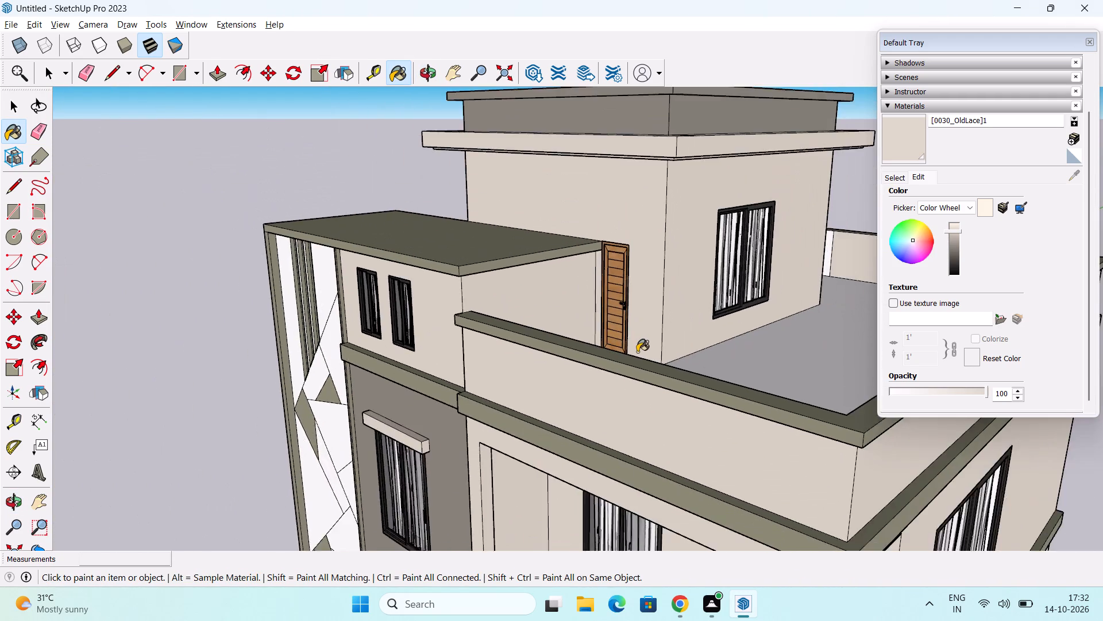
pyautogui.scroll(-3, 637, 352)
# Paint the upper patterned panel's outer strip, the area beside the vertical grooves and the irregular piece below it with adjusted OldLace.
pyautogui.moveTo(616, 407); pyautogui.dragTo(626, 280, button='middle')
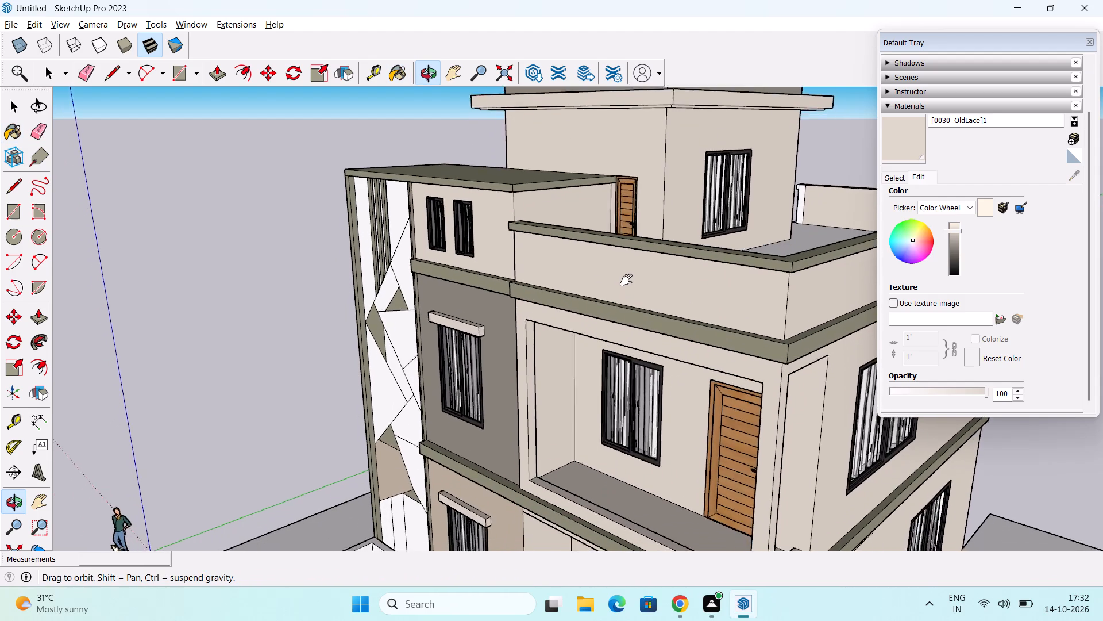
pyautogui.moveTo(626, 280); pyautogui.dragTo(625, 231, button='middle')
pyautogui.moveTo(607, 357); pyautogui.dragTo(608, 343, button='middle')
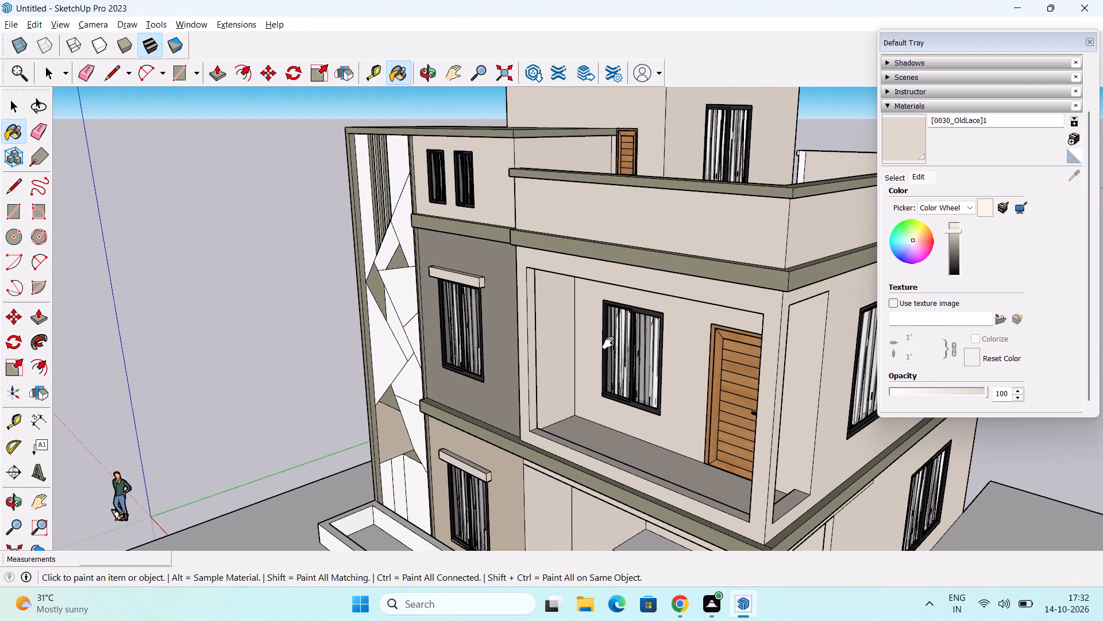
pyautogui.moveTo(608, 343); pyautogui.dragTo(617, 277, button='middle')
pyautogui.moveTo(503, 305); pyautogui.dragTo(547, 300, button='middle')
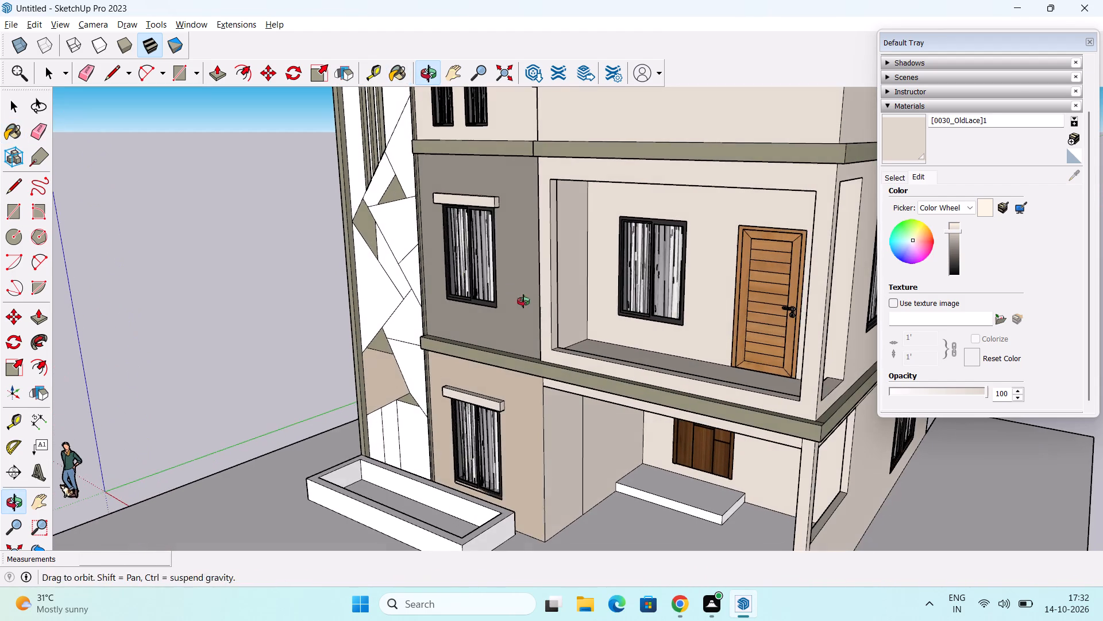
pyautogui.keyDown('shift'); pyautogui.moveTo(348, 210); pyautogui.dragTo(439, 347, button='middle'); pyautogui.keyUp('shift')
pyautogui.click(438, 264)
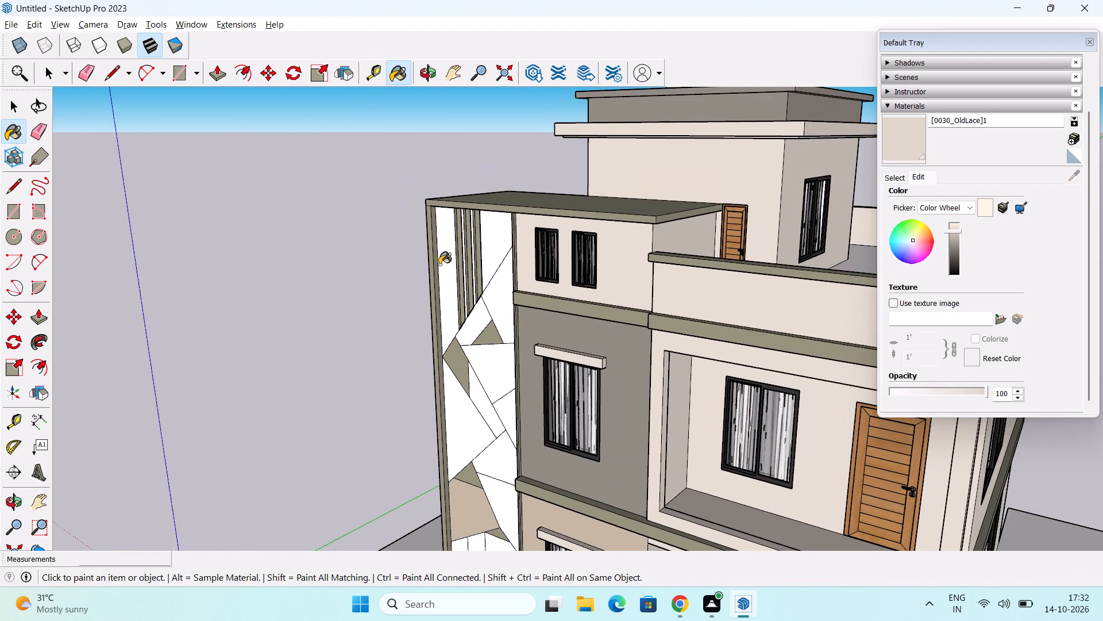
pyautogui.click(450, 264)
pyautogui.click(488, 252)
pyautogui.scroll(5, 505, 319)
pyautogui.click(518, 304)
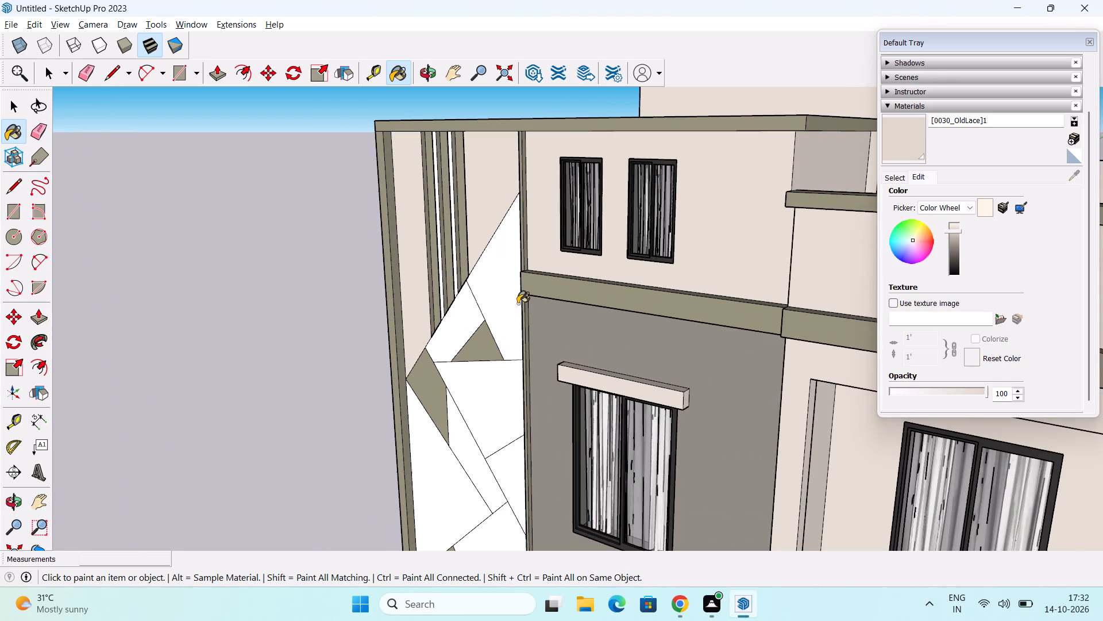
# Paint the front faces of the two narrow strips between the patterned panel's vertical grooves with adjusted OldLace.
pyautogui.moveTo(430, 264); pyautogui.dragTo(490, 266, button='middle')
pyautogui.scroll(10, 454, 238)
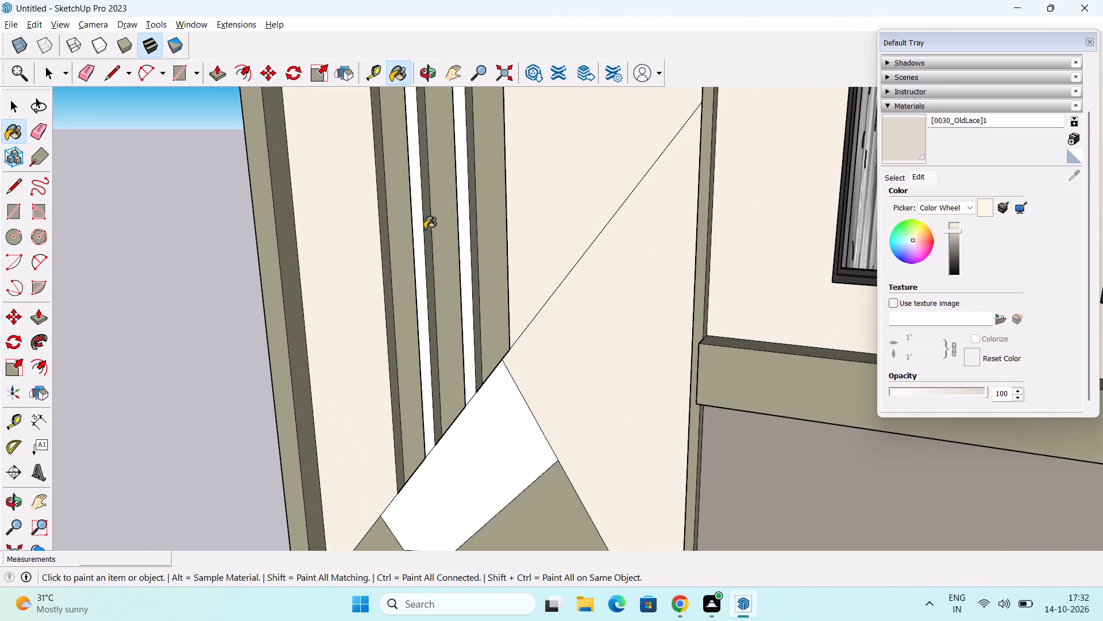
pyautogui.click(419, 236)
pyautogui.click(464, 254)
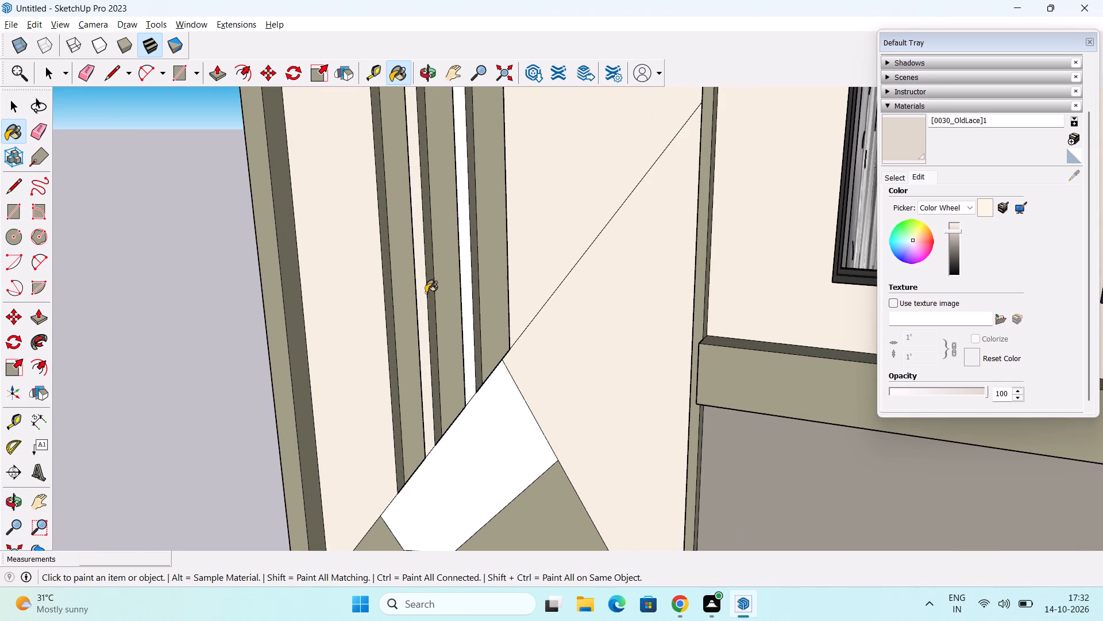
# Paint both side faces of the two narrow strips between the vertical grooves with the adjusted OldLace material.
pyautogui.moveTo(426, 293); pyautogui.dragTo(694, 342, button='middle')
pyautogui.moveTo(414, 327); pyautogui.dragTo(485, 315, button='middle')
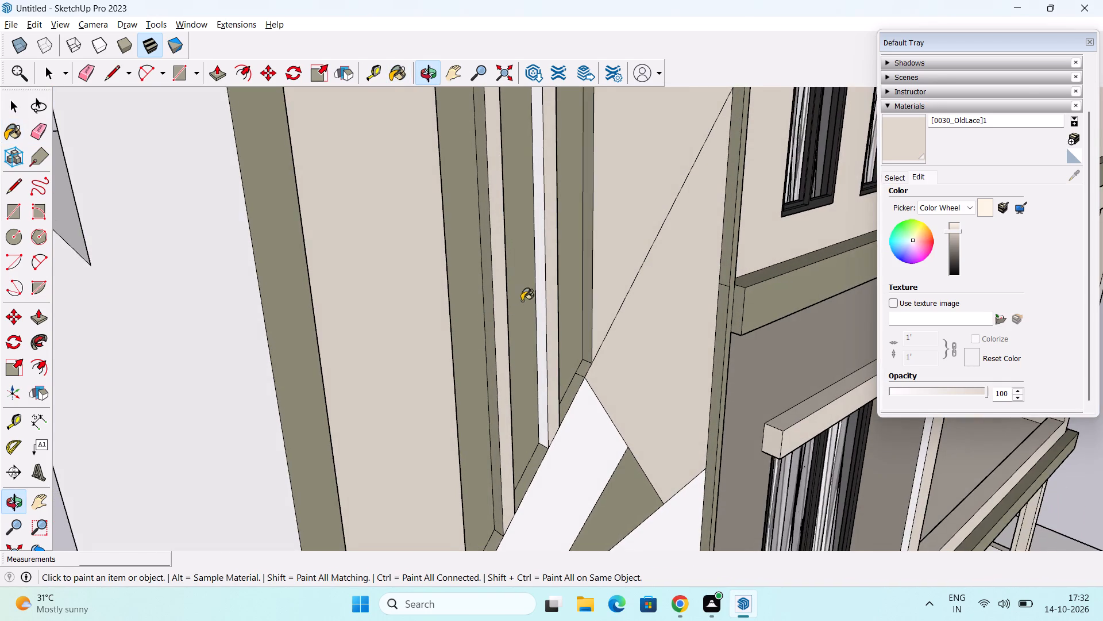
pyautogui.scroll(2, 529, 294)
pyautogui.click(542, 272)
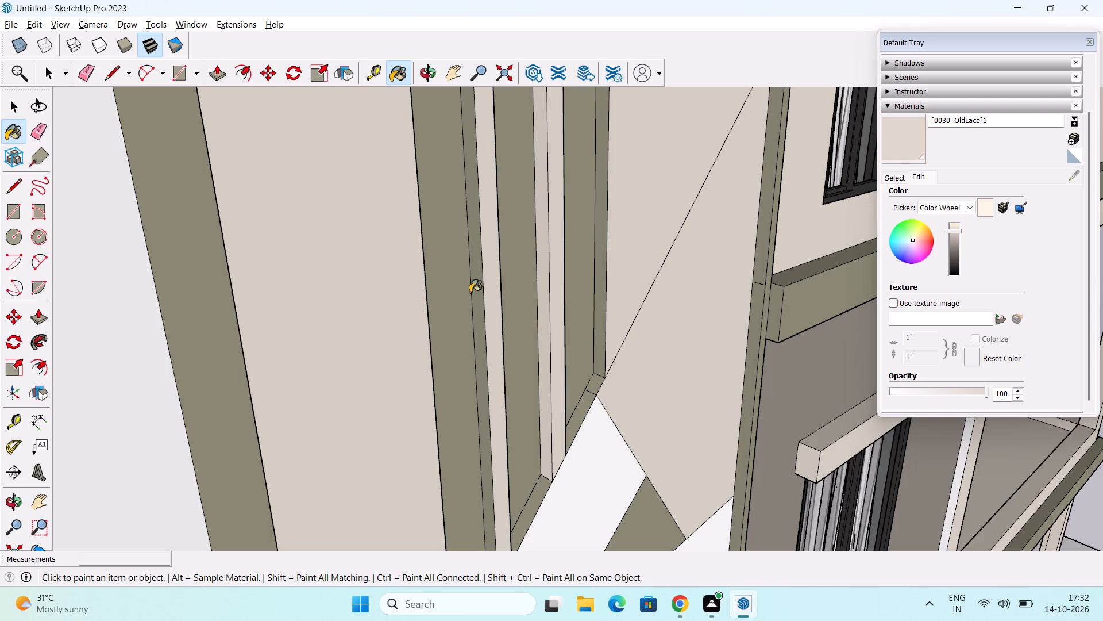
pyautogui.click(473, 278)
pyautogui.moveTo(500, 292); pyautogui.dragTo(336, 319, button='middle')
pyautogui.moveTo(380, 315); pyautogui.dragTo(304, 335, button='middle')
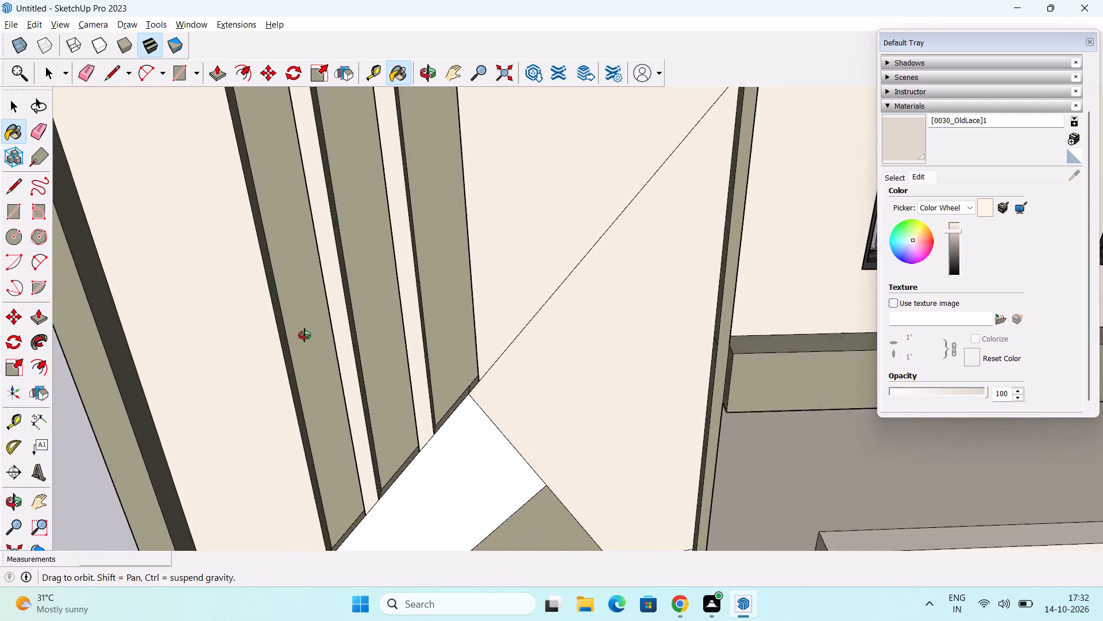
pyautogui.moveTo(304, 335); pyautogui.dragTo(209, 331, button='middle')
pyautogui.scroll(3, 408, 276)
pyautogui.click(412, 248)
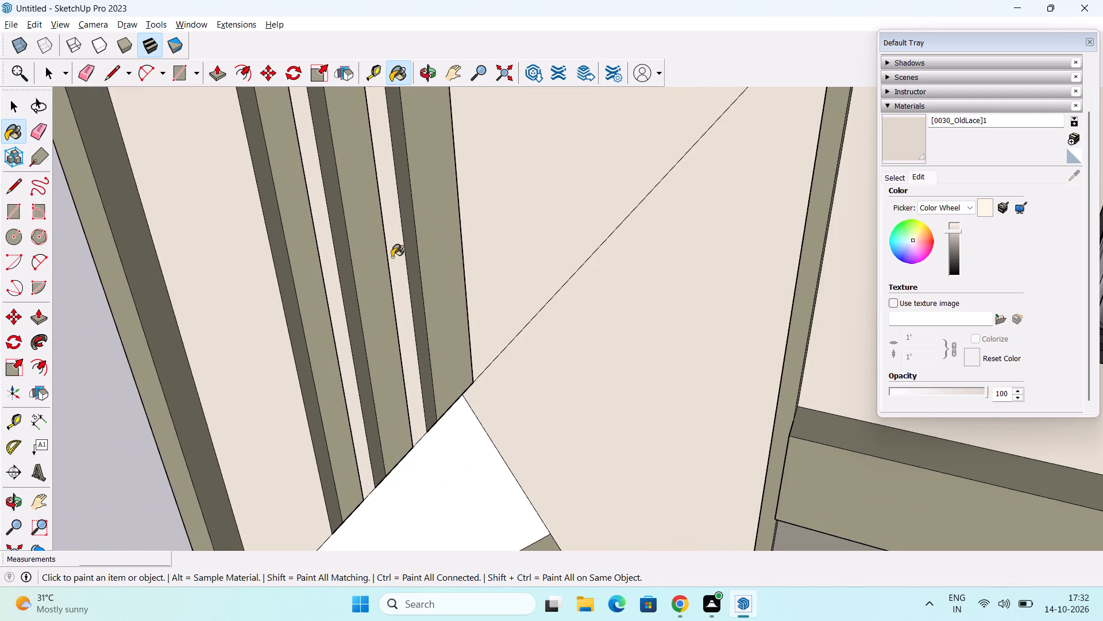
pyautogui.click(345, 281)
# Paint the white pieces in the patterned panel's middle, from below the grooves to beside the first-floor window, with adjusted OldLace.
pyautogui.scroll(-7, 399, 276)
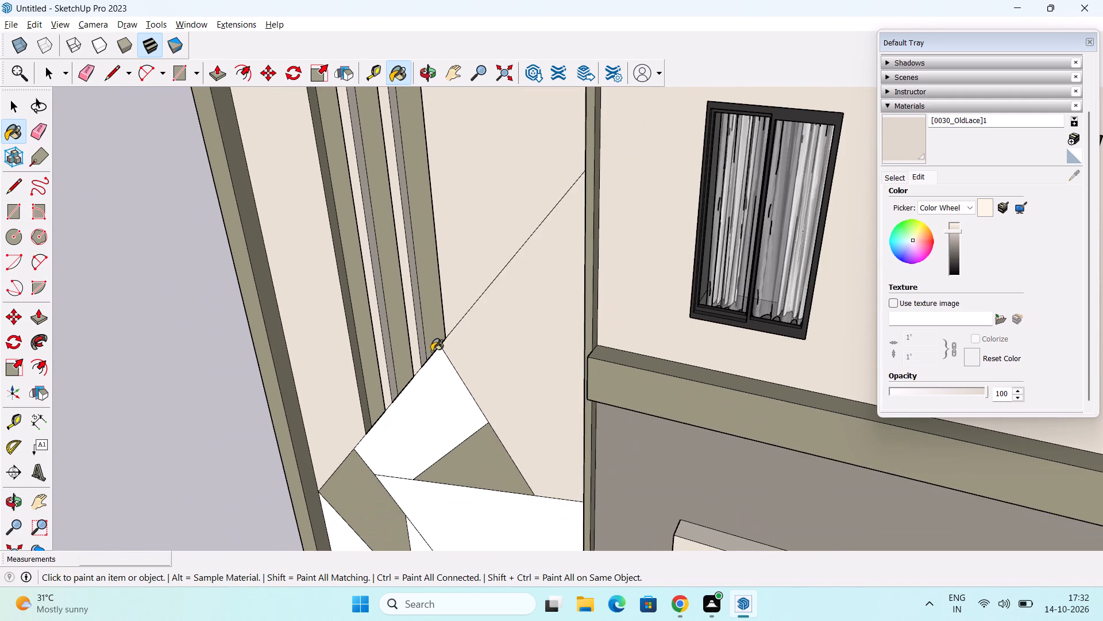
pyautogui.scroll(-2, 431, 352)
pyautogui.click(424, 403)
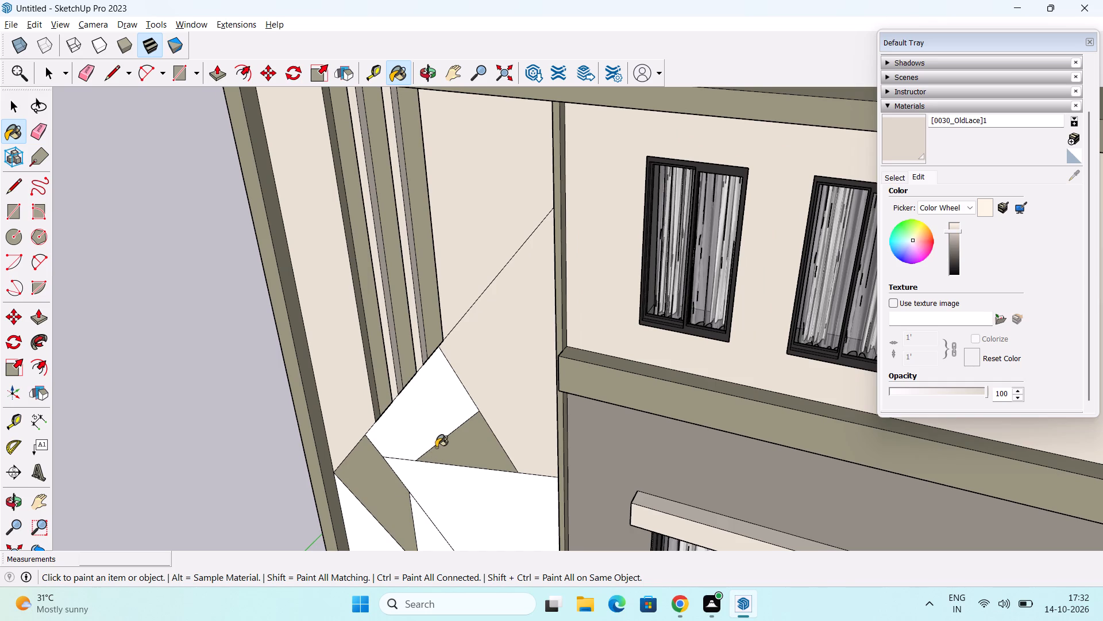
pyautogui.keyDown('shift'); pyautogui.moveTo(434, 436); pyautogui.dragTo(472, 267, button='middle'); pyautogui.keyUp('shift')
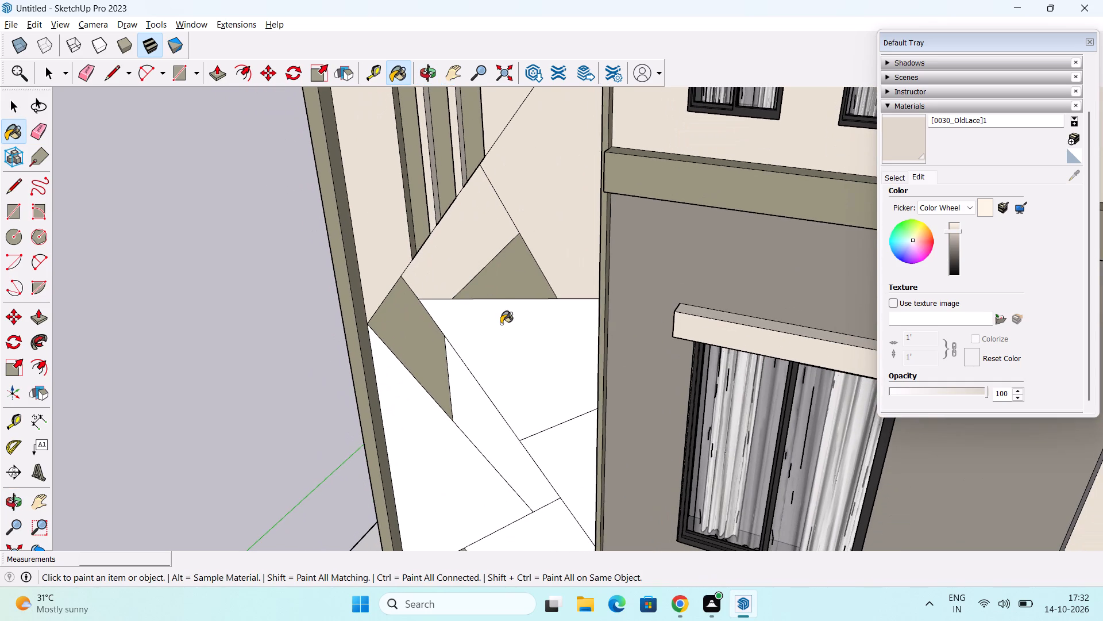
pyautogui.click(501, 324)
pyautogui.keyDown('shift'); pyautogui.moveTo(493, 427); pyautogui.dragTo(498, 343, button='middle'); pyautogui.keyUp('shift')
pyautogui.click(490, 334)
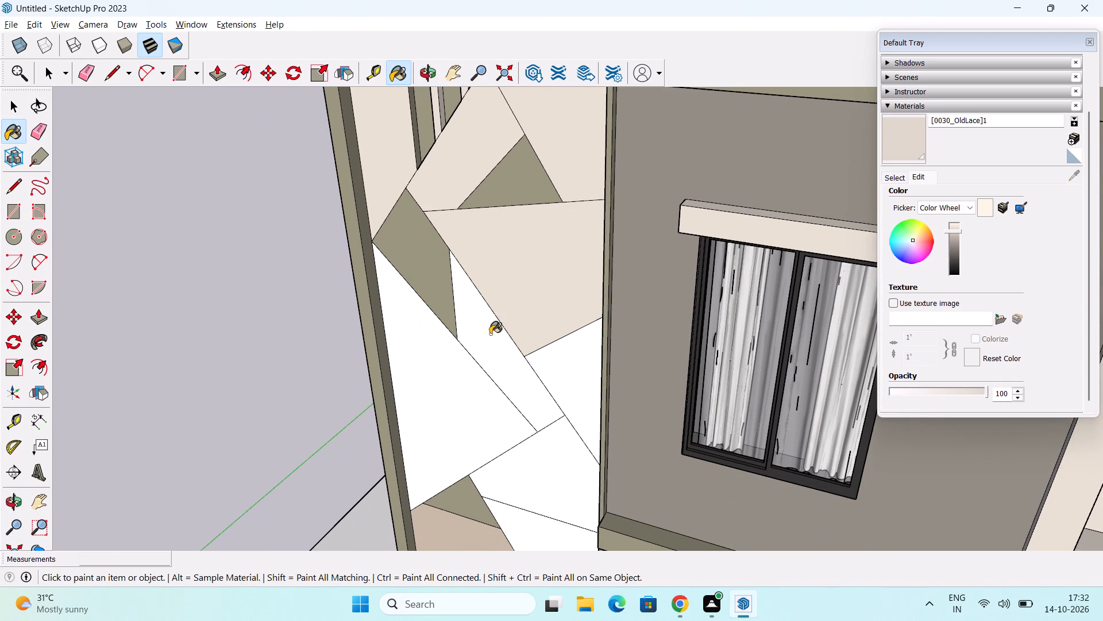
pyautogui.click(464, 394)
pyautogui.click(572, 378)
# Paint the patterned panel's remaining lower white pieces and the vertical strips above the planter box with adjusted OldLace.
pyautogui.keyDown('shift'); pyautogui.moveTo(547, 501); pyautogui.dragTo(541, 445, button='middle'); pyautogui.keyUp('shift')
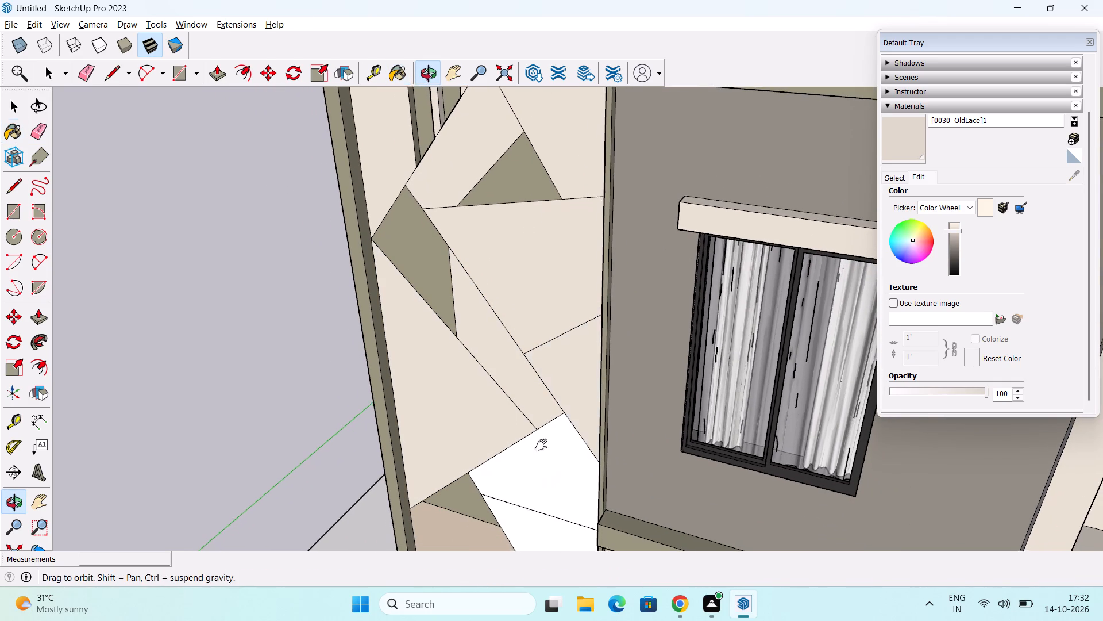
pyautogui.keyDown('shift'); pyautogui.moveTo(541, 445); pyautogui.dragTo(538, 310, button='middle'); pyautogui.keyUp('shift')
pyautogui.click(554, 295)
pyautogui.click(562, 401)
pyautogui.moveTo(566, 467); pyautogui.dragTo(566, 431, button='middle')
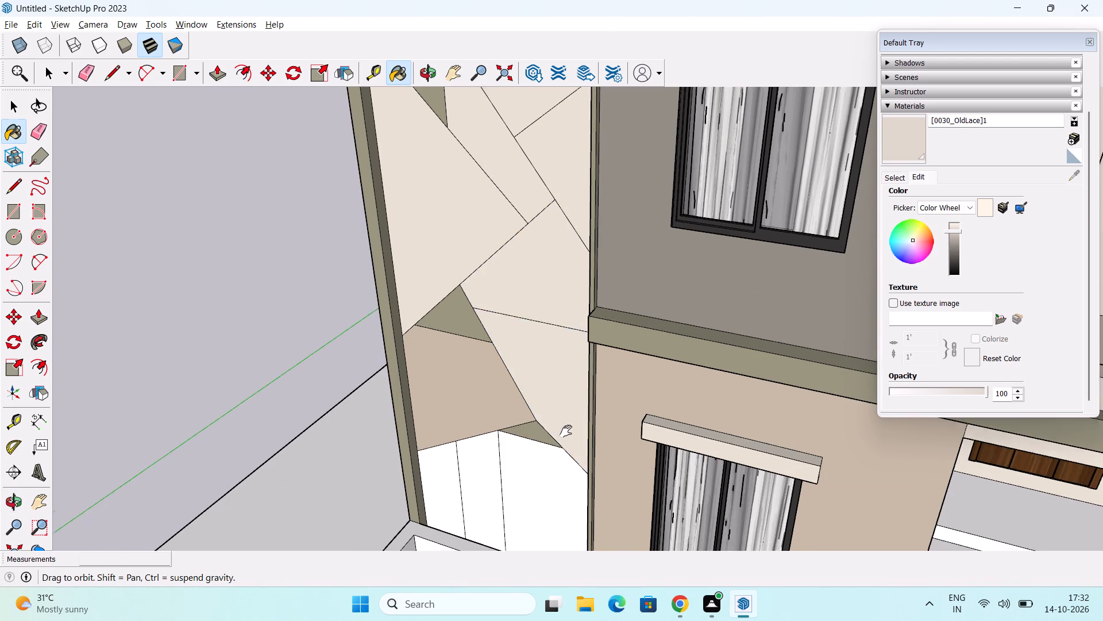
pyautogui.moveTo(566, 431); pyautogui.dragTo(551, 333, button='middle')
pyautogui.click(527, 389)
pyautogui.click(456, 391)
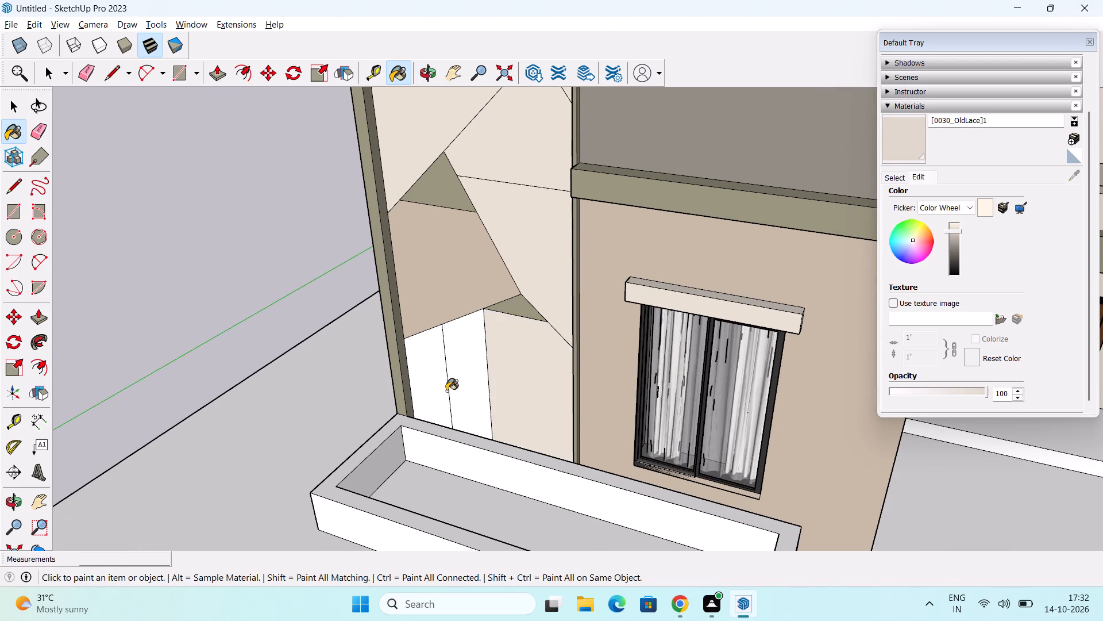
pyautogui.click(426, 391)
# Review the whole house's colouring from the front and the balcony side.
pyautogui.scroll(-11, 442, 384)
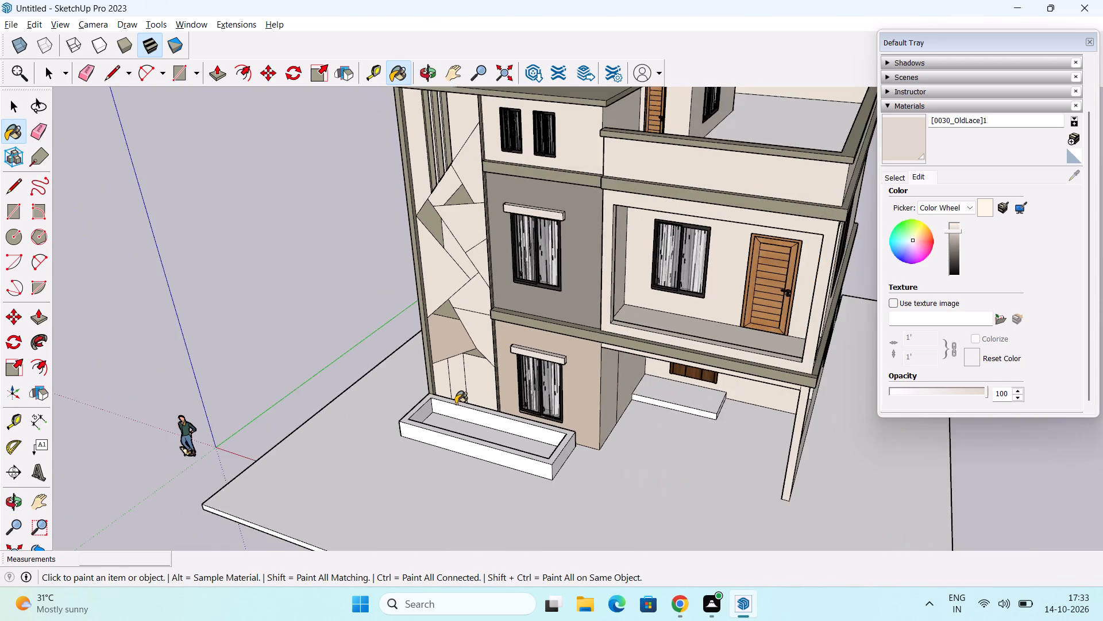
pyautogui.scroll(-3, 456, 405)
pyautogui.moveTo(454, 416); pyautogui.dragTo(475, 362, button='middle')
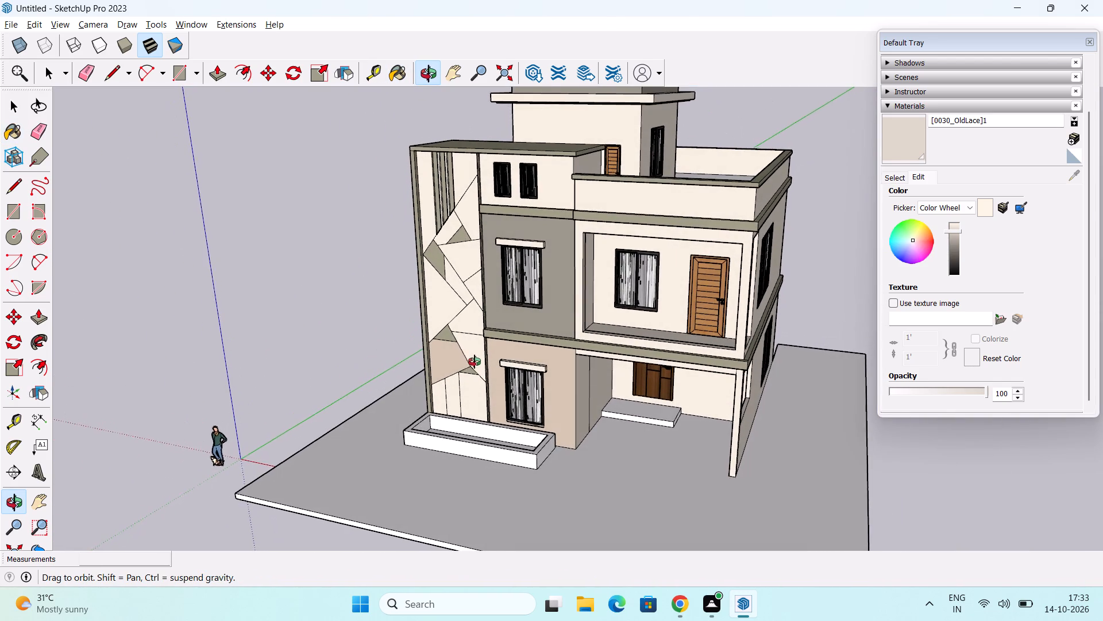
pyautogui.moveTo(475, 362); pyautogui.dragTo(492, 343, button='middle')
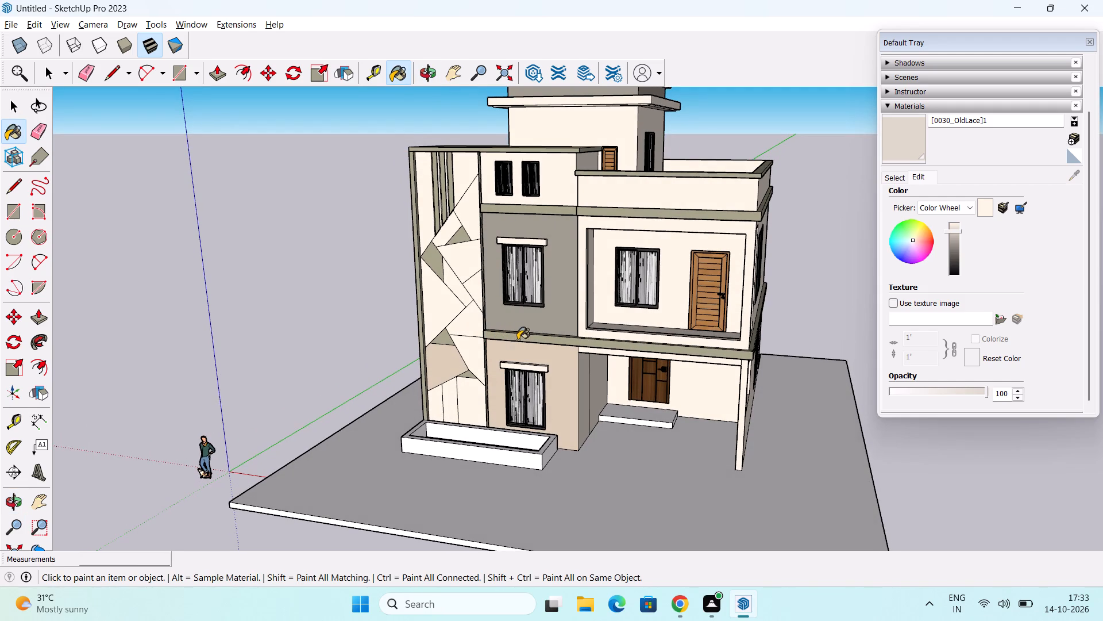
pyautogui.moveTo(550, 323); pyautogui.dragTo(269, 320, button='middle')
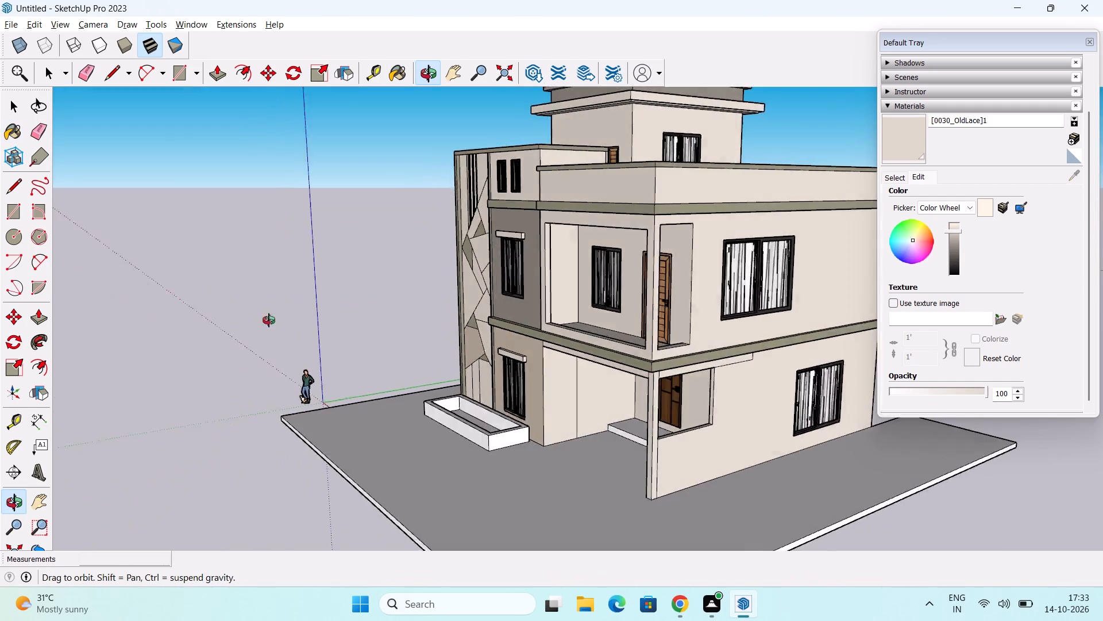
# Paint the ceiling of the ground-floor porch above the main door with the adjusted OldLace material.
pyautogui.moveTo(269, 320); pyautogui.dragTo(445, 290, button='middle')
pyautogui.scroll(2, 632, 377)
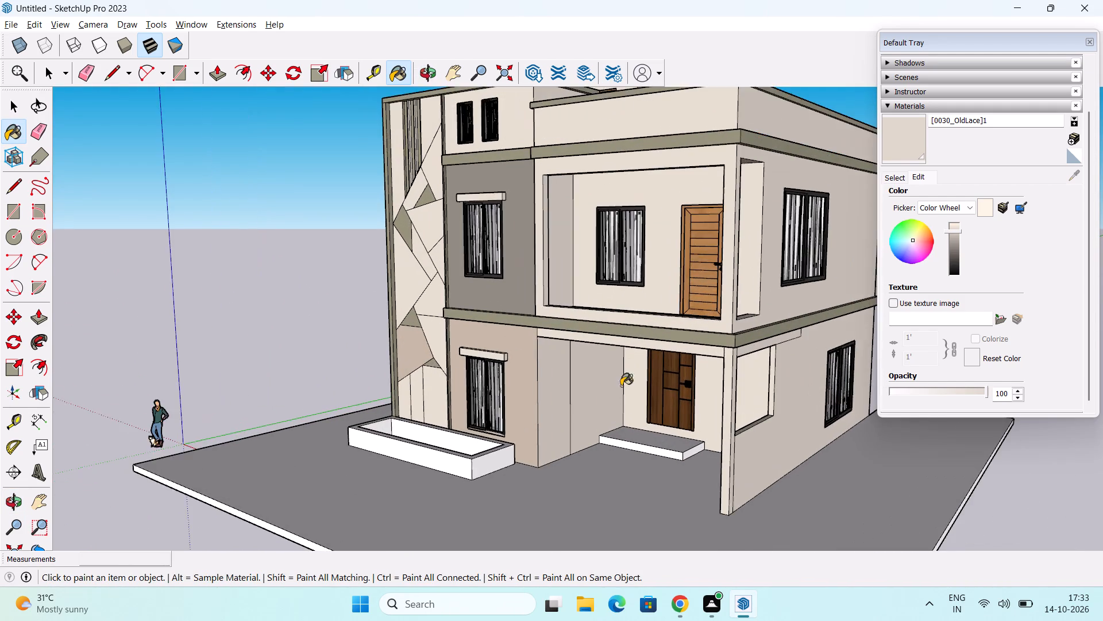
pyautogui.scroll(3, 570, 435)
pyautogui.scroll(2, 515, 449)
pyautogui.moveTo(510, 444); pyautogui.dragTo(524, 457, button='middle')
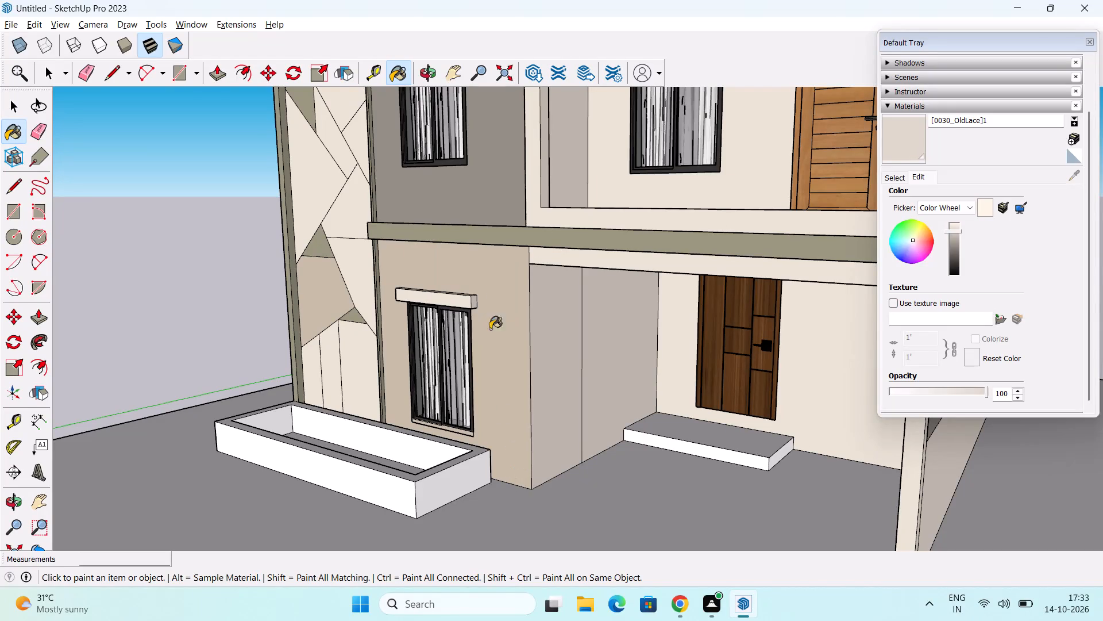
pyautogui.scroll(-4, 483, 299)
pyautogui.scroll(11, 493, 327)
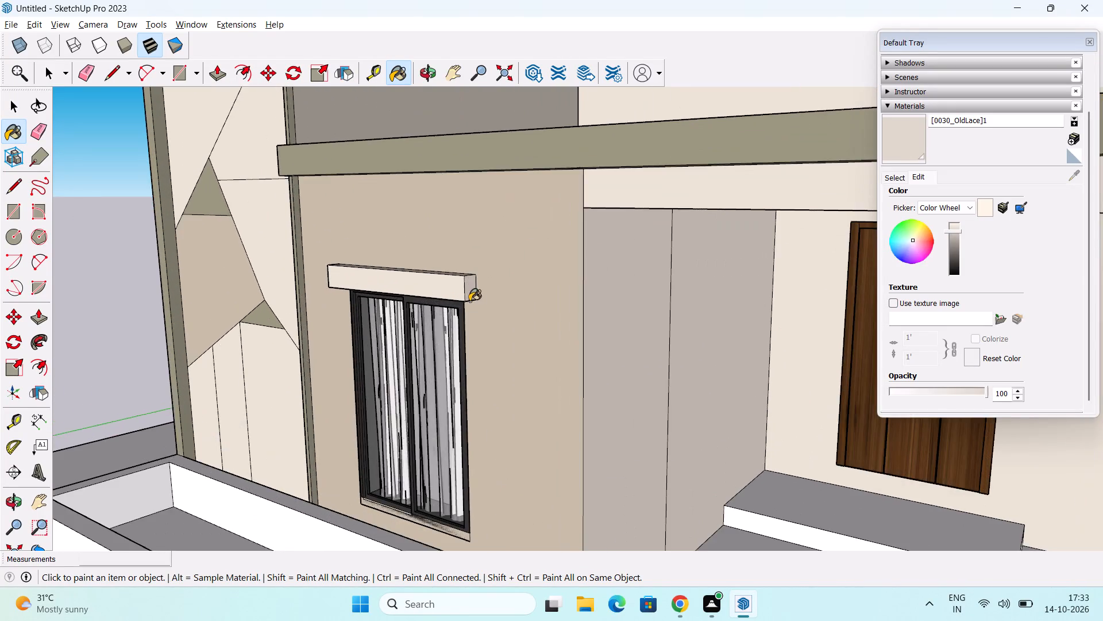
pyautogui.moveTo(469, 301); pyautogui.dragTo(527, 252, button='middle')
pyautogui.scroll(1, 527, 252)
pyautogui.scroll(-5, 533, 265)
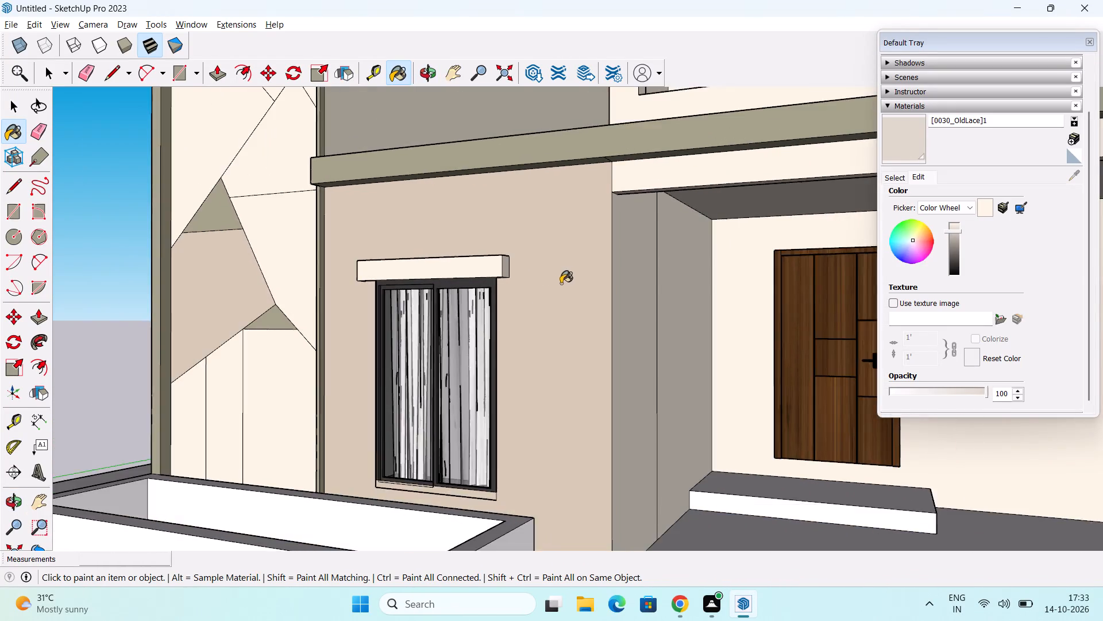
pyautogui.scroll(-3, 561, 283)
pyautogui.moveTo(639, 334); pyautogui.dragTo(693, 278, button='middle')
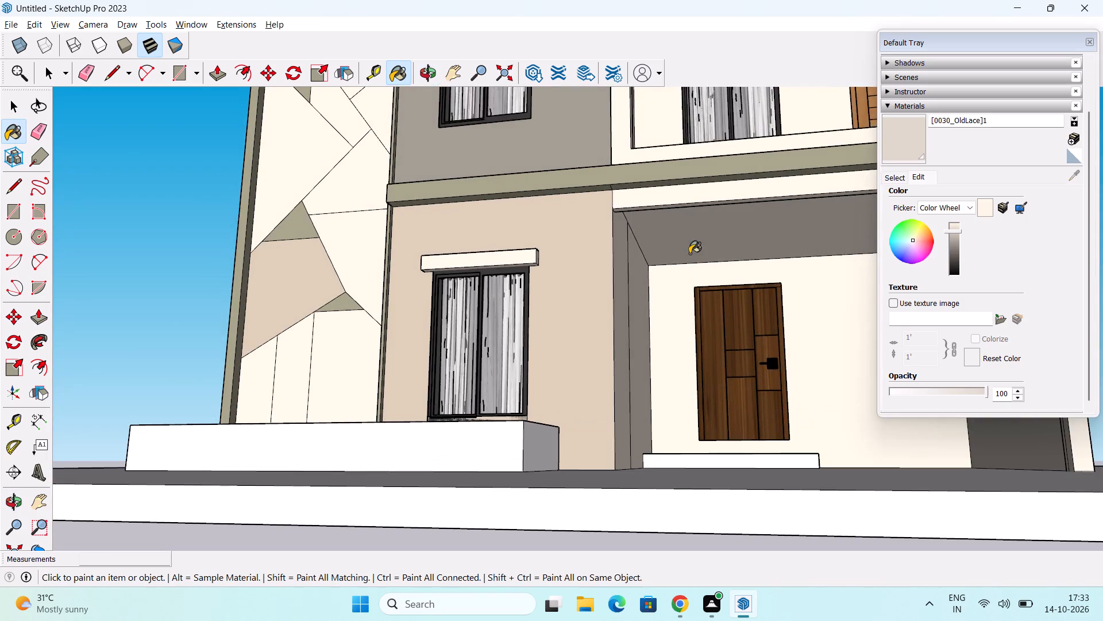
pyautogui.scroll(6, 689, 250)
pyautogui.click(709, 235)
# Paint the inner faces of the corner post inside the porch's side-wall opening with adjusted OldLace.
pyautogui.scroll(-8, 712, 217)
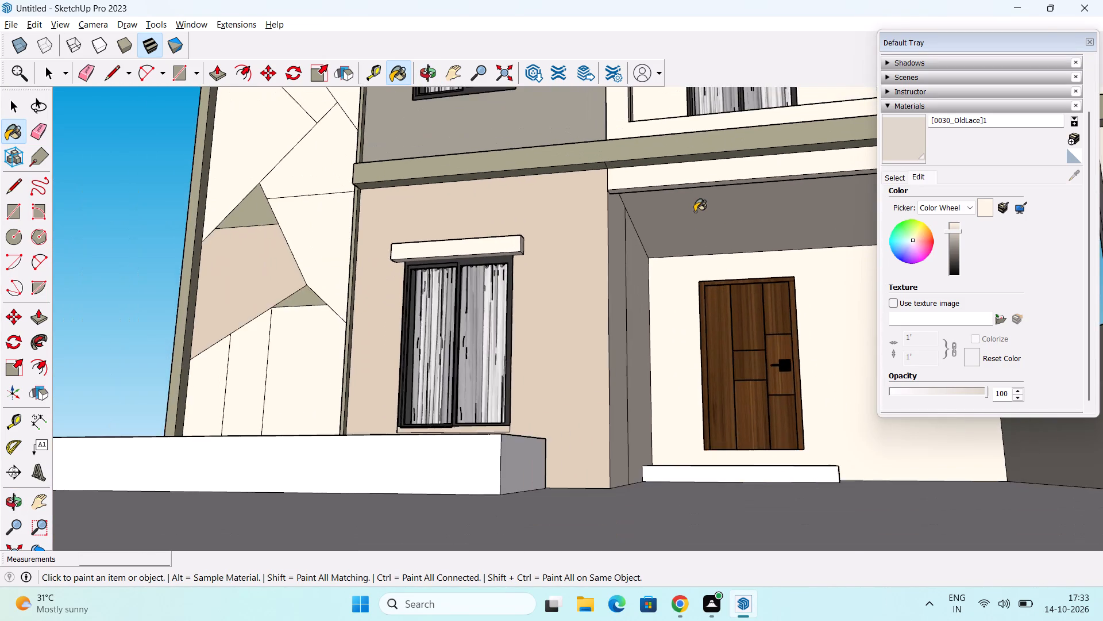
pyautogui.scroll(-3, 695, 212)
pyautogui.moveTo(606, 236); pyautogui.dragTo(463, 292, button='middle')
pyautogui.scroll(-4, 535, 247)
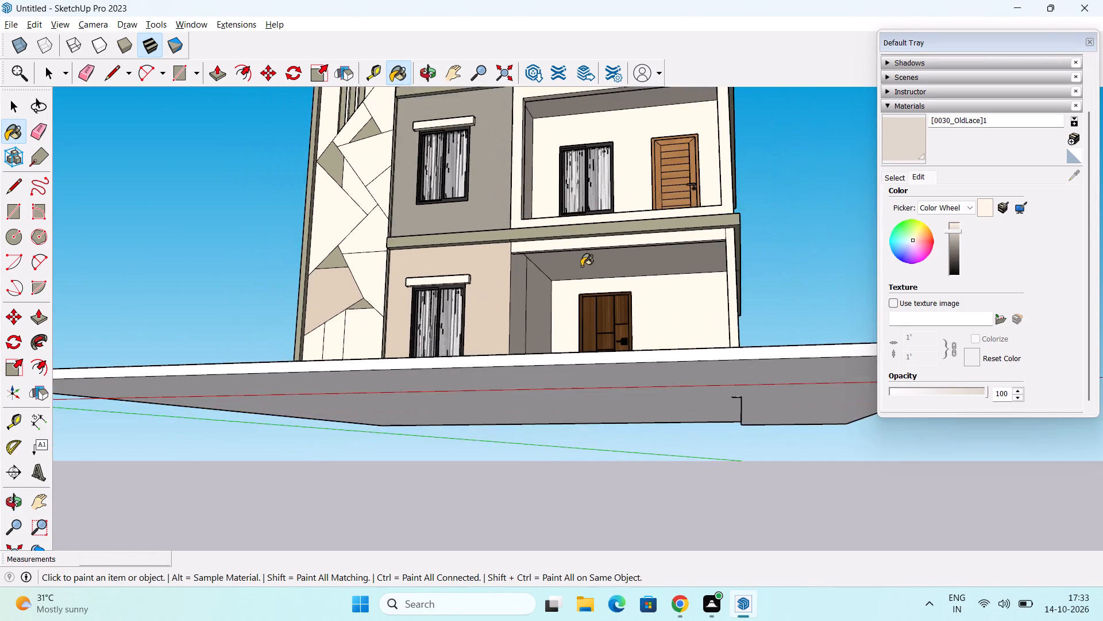
pyautogui.moveTo(582, 266); pyautogui.dragTo(622, 346, button='middle')
pyautogui.scroll(6, 748, 340)
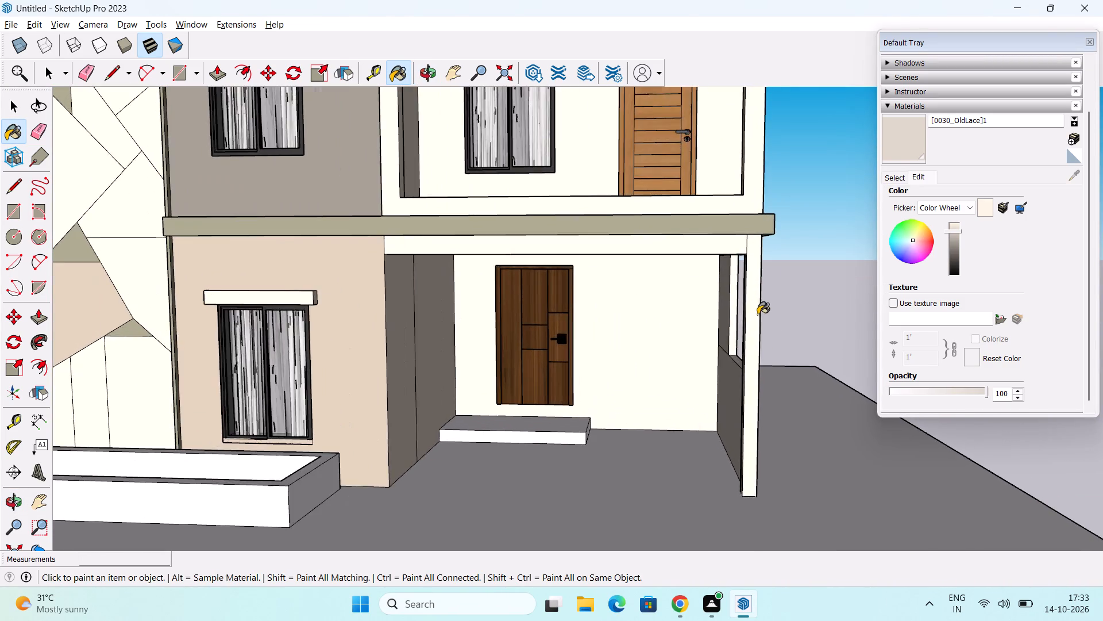
pyautogui.moveTo(742, 351); pyautogui.dragTo(195, 473, button='middle')
pyautogui.scroll(3, 335, 407)
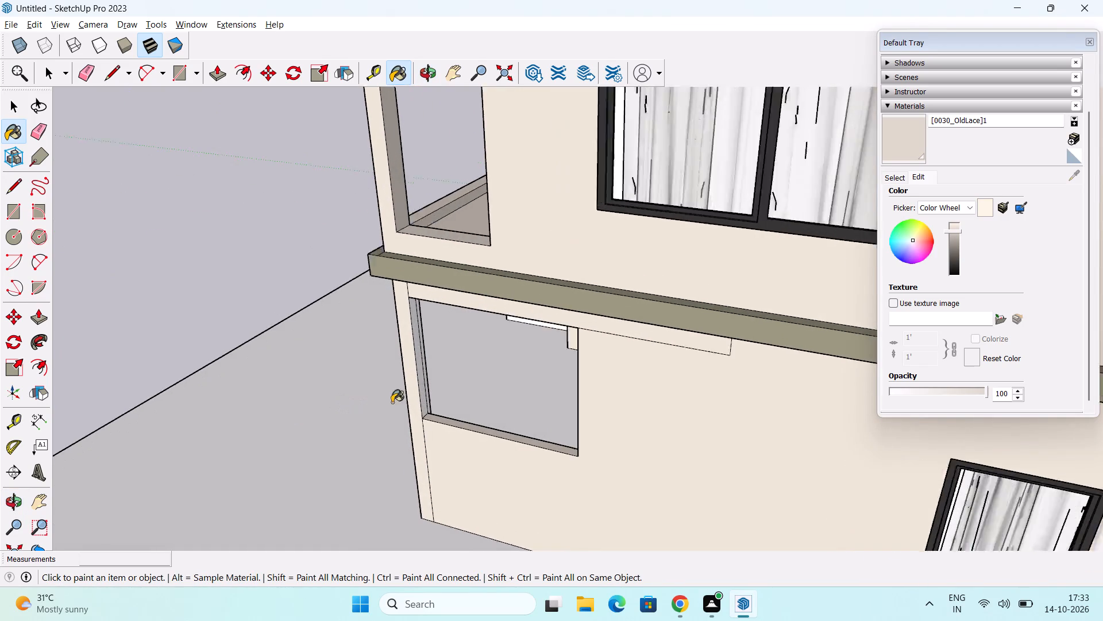
pyautogui.scroll(8, 427, 388)
pyautogui.click(438, 367)
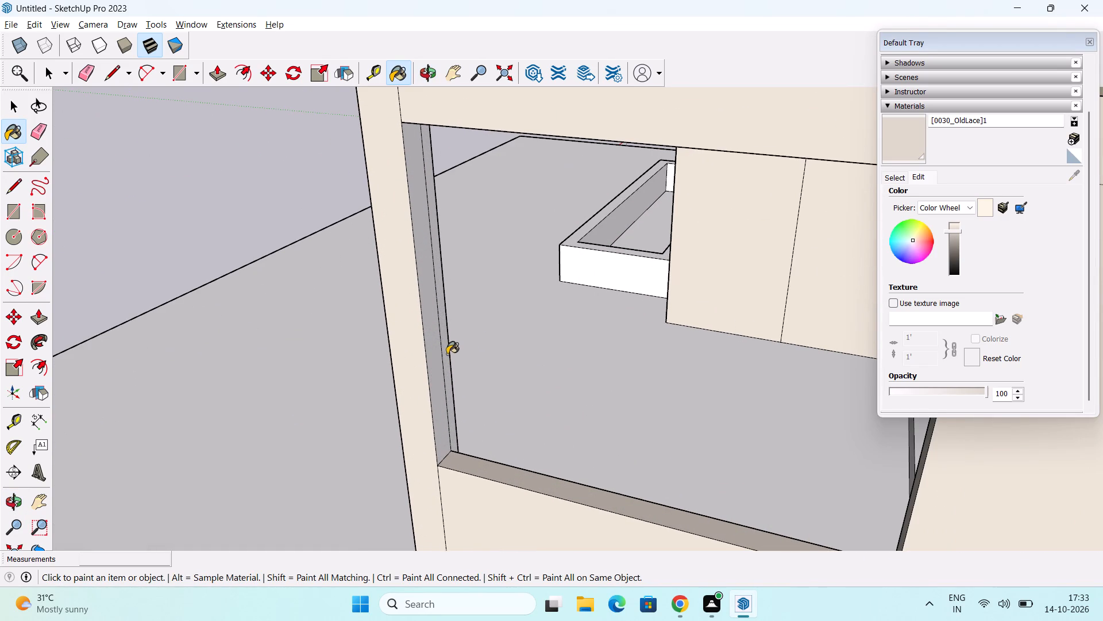
pyautogui.click(446, 353)
# Examine the porch opening, the entrance area and the whole front for surfaces still left uncoloured.
pyautogui.scroll(-2, 453, 369)
pyautogui.moveTo(489, 400); pyautogui.dragTo(503, 396, button='middle')
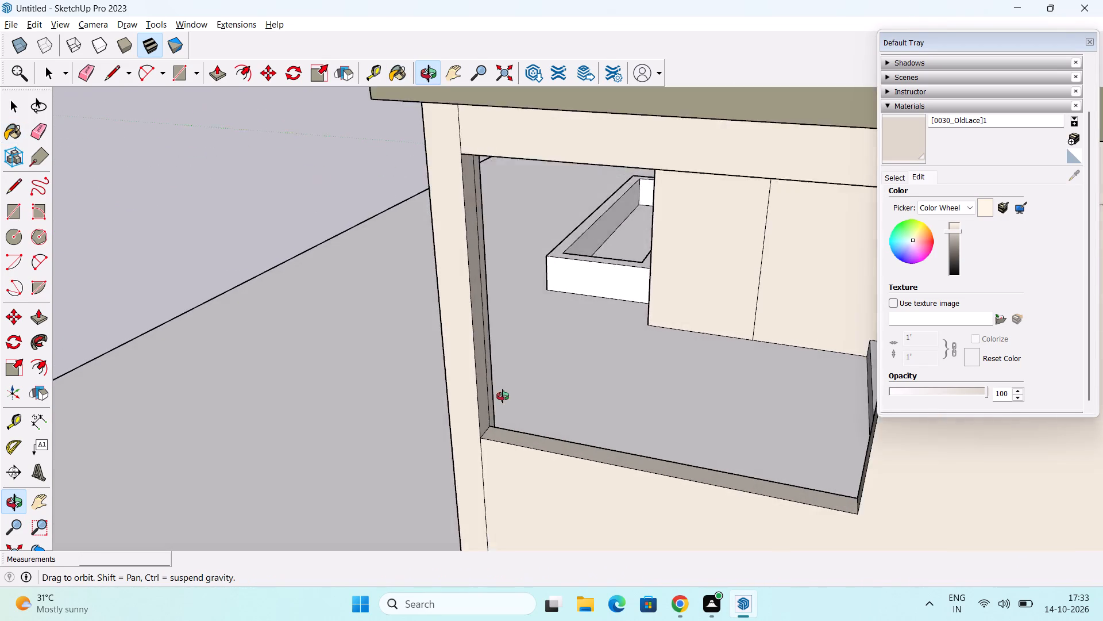
pyautogui.moveTo(503, 396); pyautogui.dragTo(507, 405, button='middle')
pyautogui.moveTo(663, 434); pyautogui.dragTo(671, 436, button='middle')
pyautogui.keyDown('shift'); pyautogui.moveTo(671, 436); pyautogui.dragTo(484, 436, button='middle'); pyautogui.keyUp('shift')
pyautogui.moveTo(556, 421); pyautogui.dragTo(898, 377, button='middle')
pyautogui.scroll(-4, 750, 415)
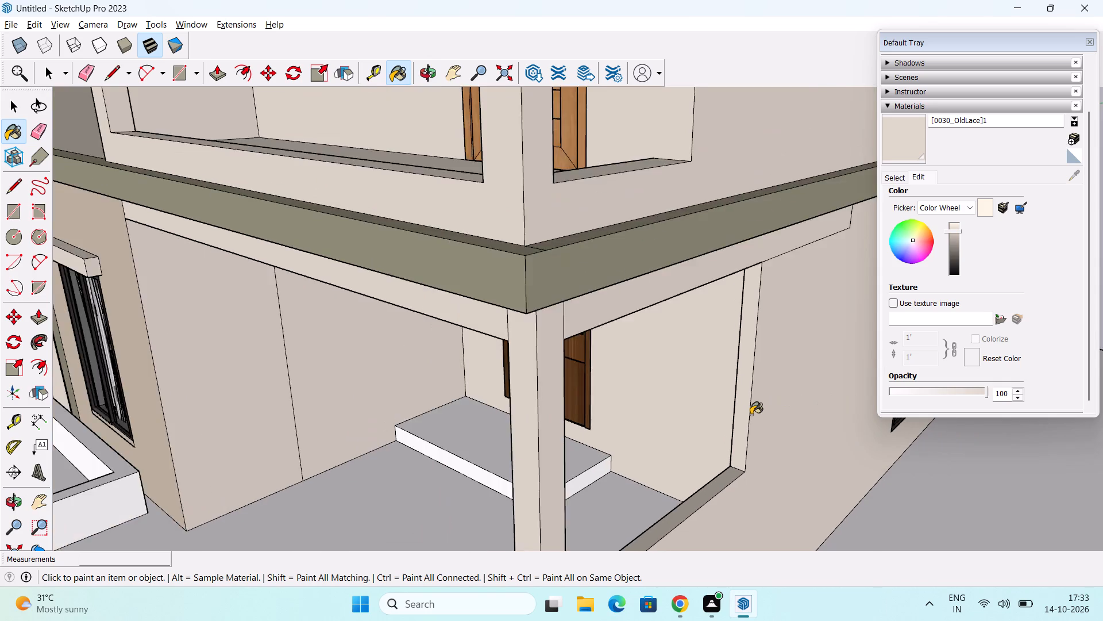
pyautogui.scroll(-3, 751, 415)
pyautogui.moveTo(519, 465); pyautogui.dragTo(618, 313, button='middle')
pyautogui.scroll(-5, 620, 313)
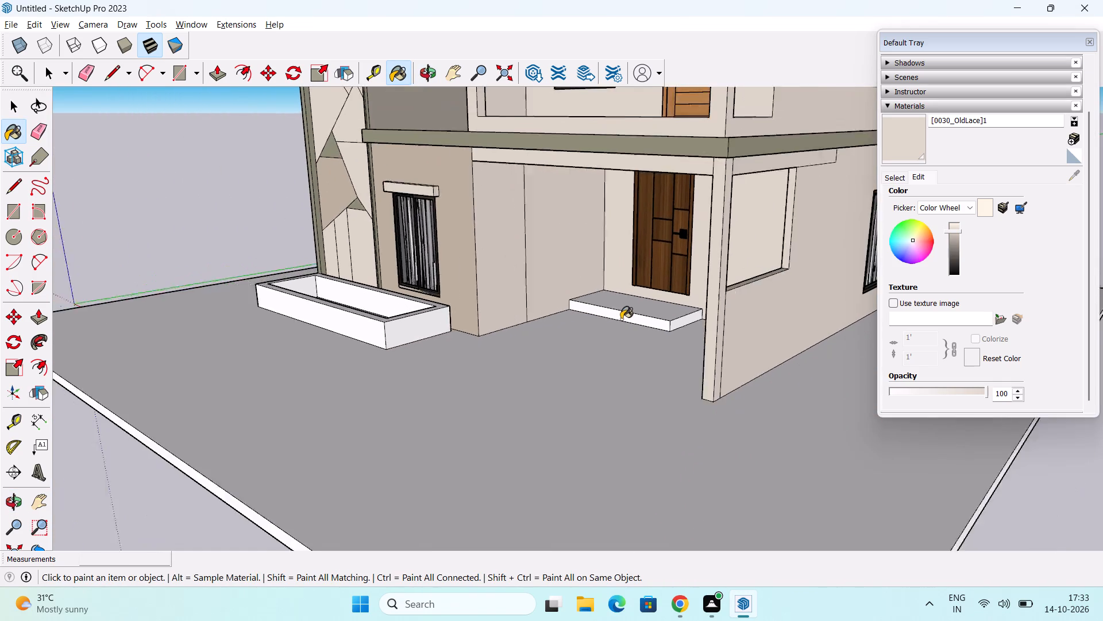
pyautogui.keyDown('shift'); pyautogui.moveTo(618, 320); pyautogui.dragTo(630, 290, button='middle'); pyautogui.keyUp('shift')
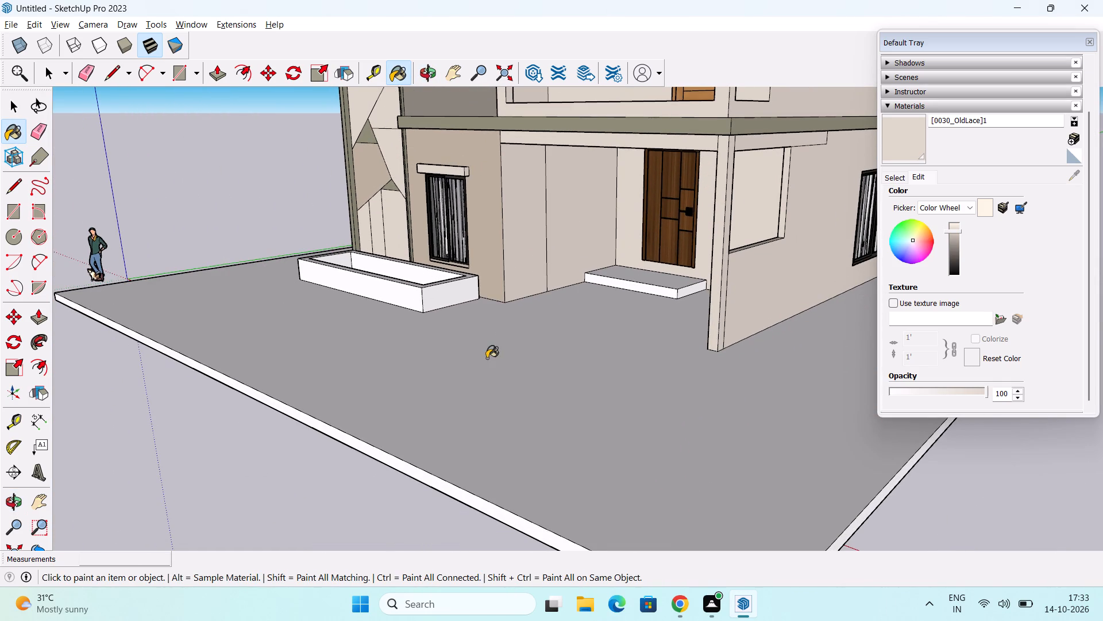
pyautogui.moveTo(487, 358); pyautogui.dragTo(492, 367, button='middle')
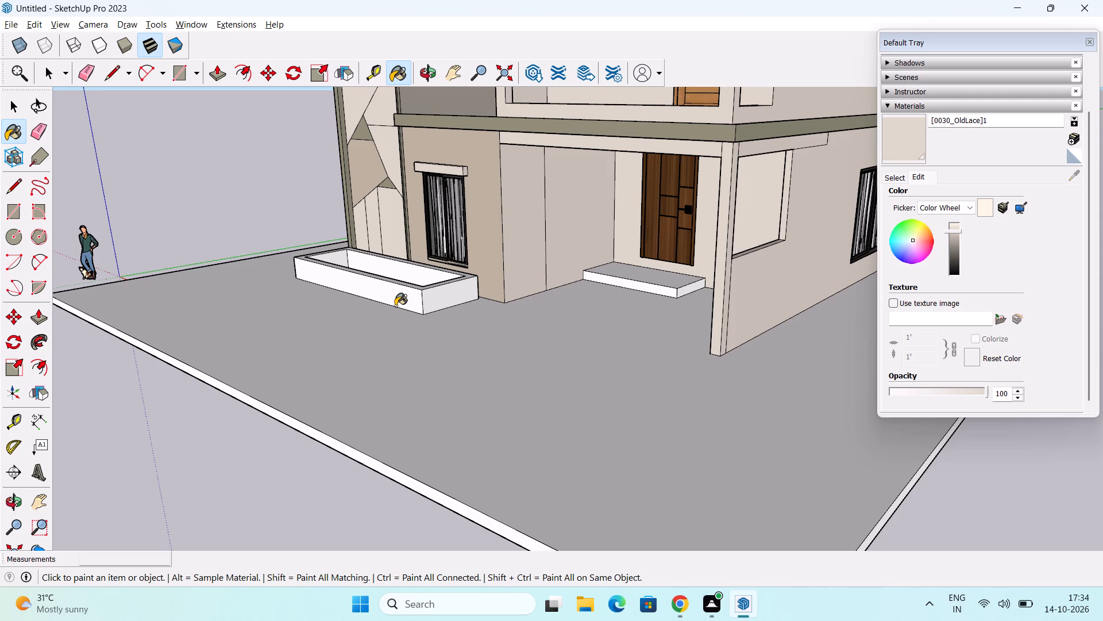
pyautogui.scroll(-2, 406, 301)
pyautogui.moveTo(405, 301); pyautogui.dragTo(481, 276, button='middle')
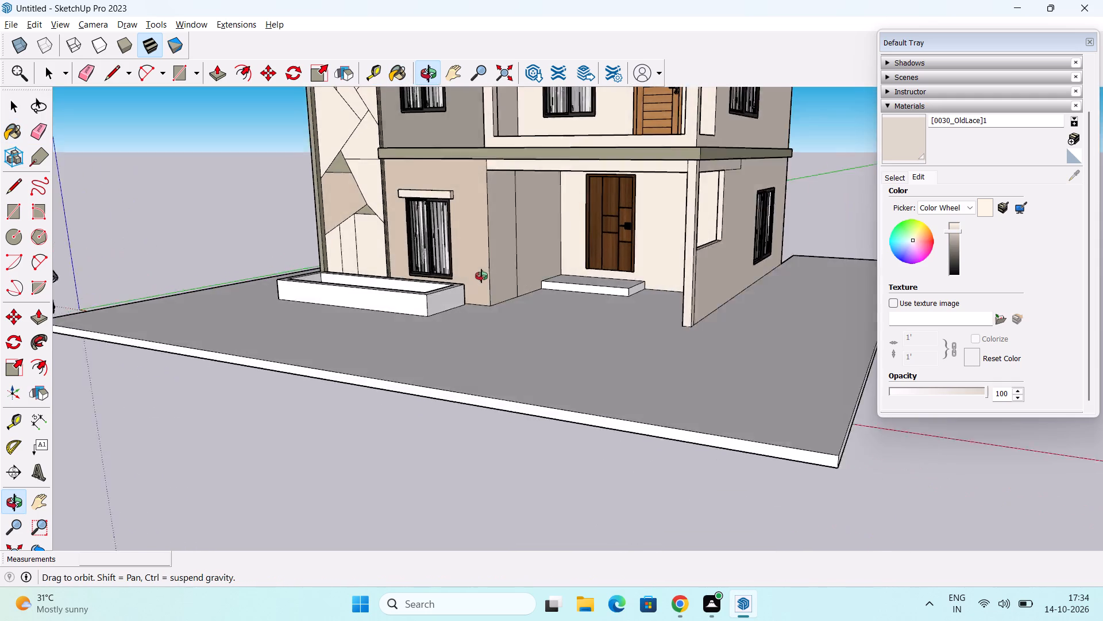
pyautogui.moveTo(481, 276); pyautogui.dragTo(420, 306, button='middle')
pyautogui.scroll(-3, 443, 182)
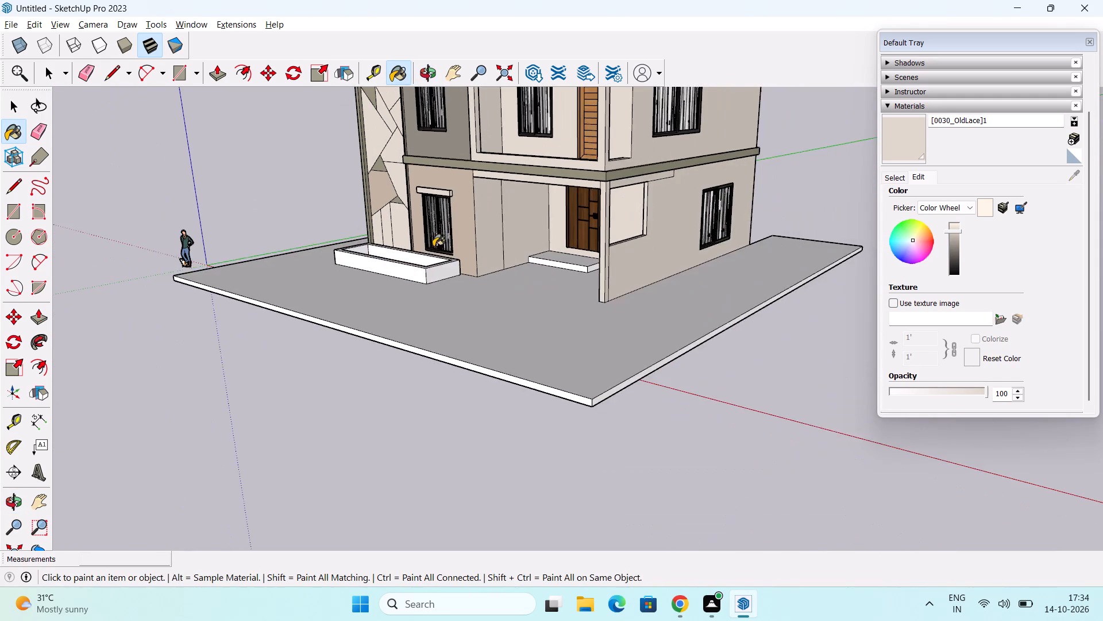
pyautogui.keyDown('shift'); pyautogui.moveTo(430, 251); pyautogui.dragTo(463, 420, button='middle'); pyautogui.keyUp('shift')
pyautogui.moveTo(496, 369); pyautogui.dragTo(561, 294, button='middle')
pyautogui.moveTo(538, 316); pyautogui.dragTo(600, 358, button='middle')
pyautogui.scroll(-2, 600, 351)
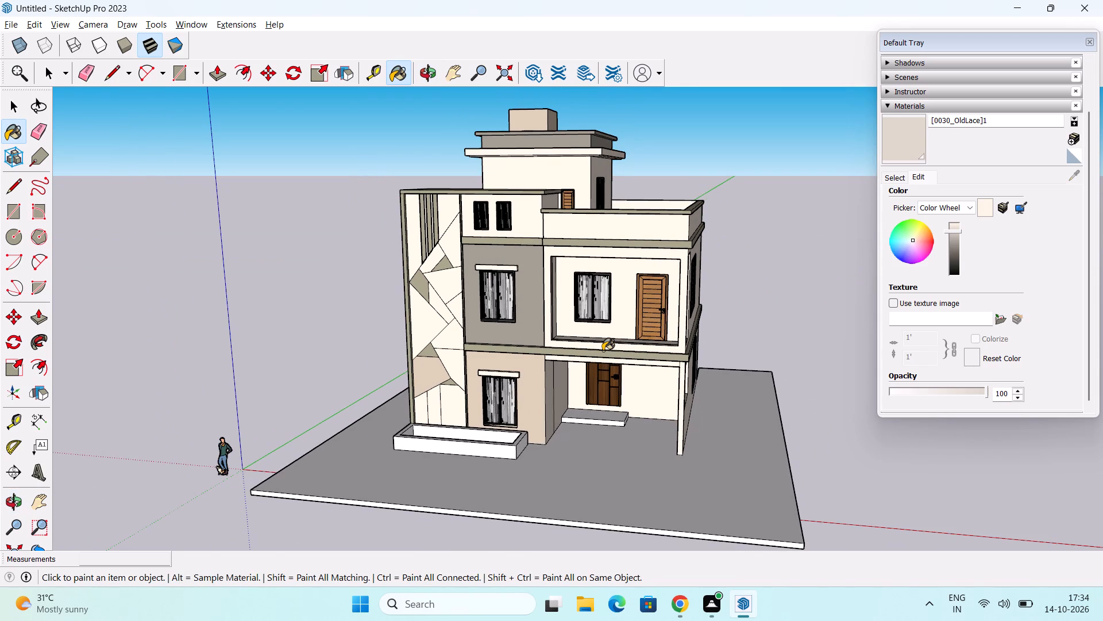
pyautogui.moveTo(554, 400); pyautogui.dragTo(552, 365, button='middle')
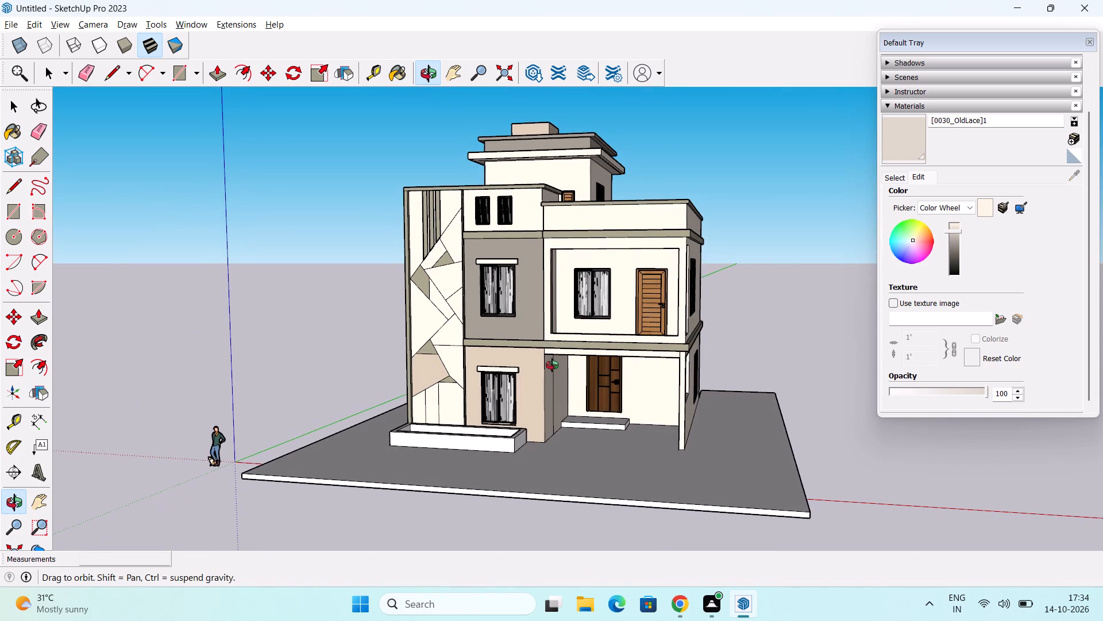
pyautogui.moveTo(552, 365); pyautogui.dragTo(541, 375, button='middle')
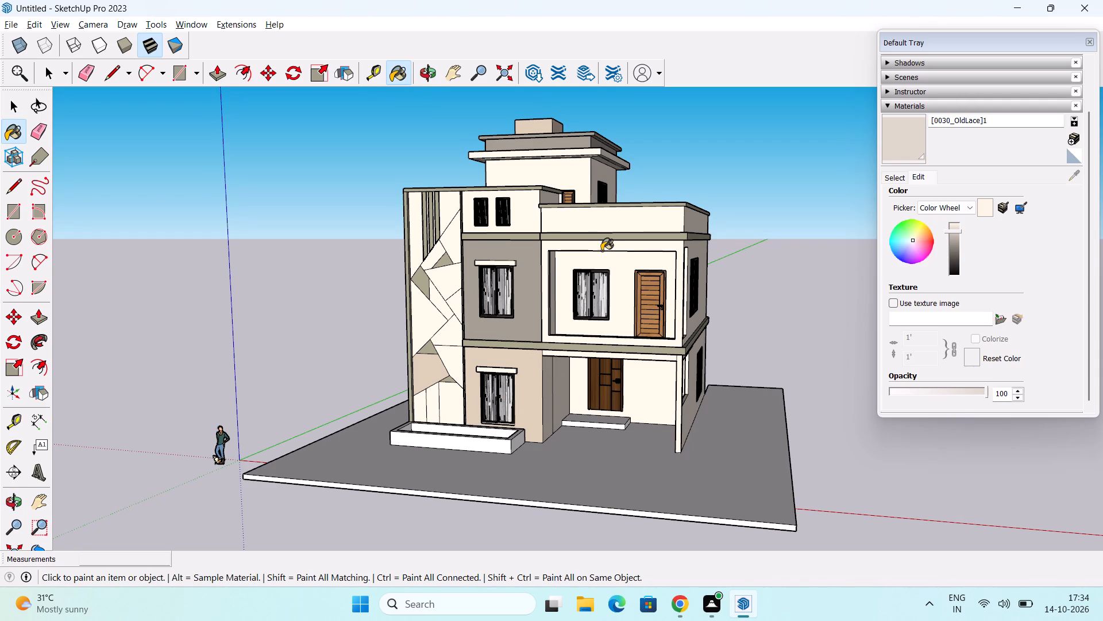
# Paint the front and both outer end faces of the planter box with adjusted OldLace.
pyautogui.scroll(3, 550, 297)
pyautogui.scroll(1, 440, 500)
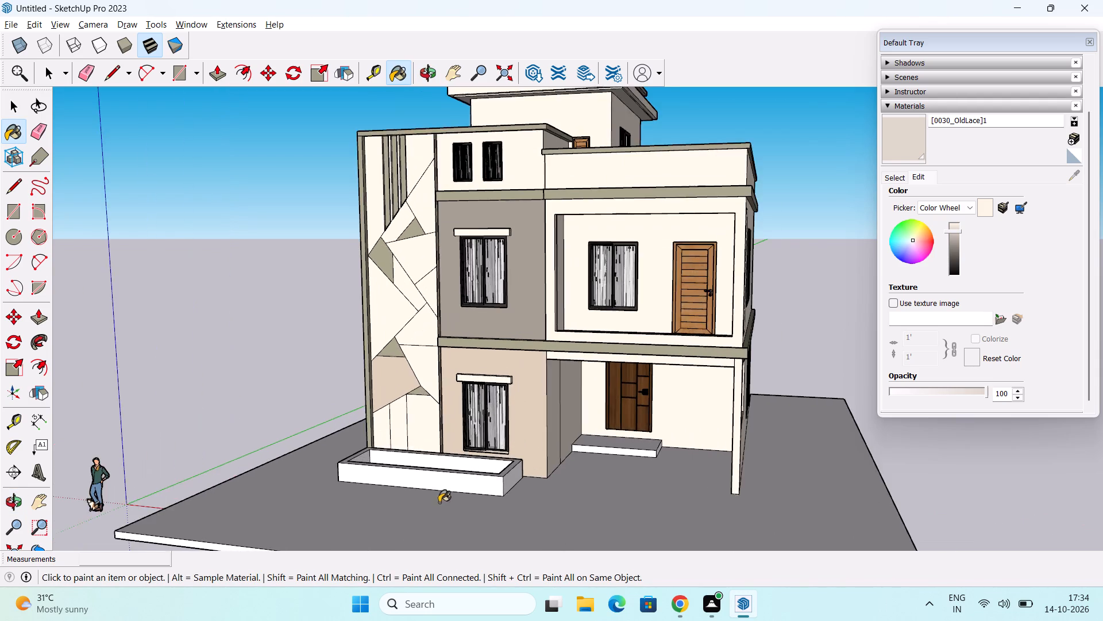
pyautogui.scroll(5, 439, 503)
pyautogui.click(477, 477)
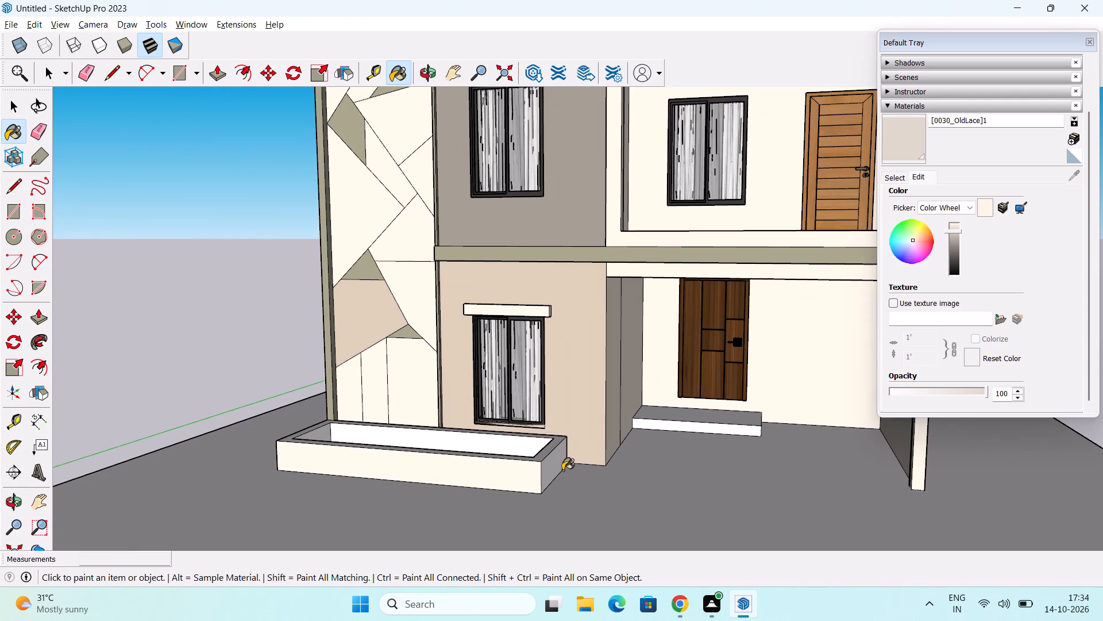
pyautogui.click(552, 468)
pyautogui.moveTo(227, 447); pyautogui.dragTo(286, 419, button='middle')
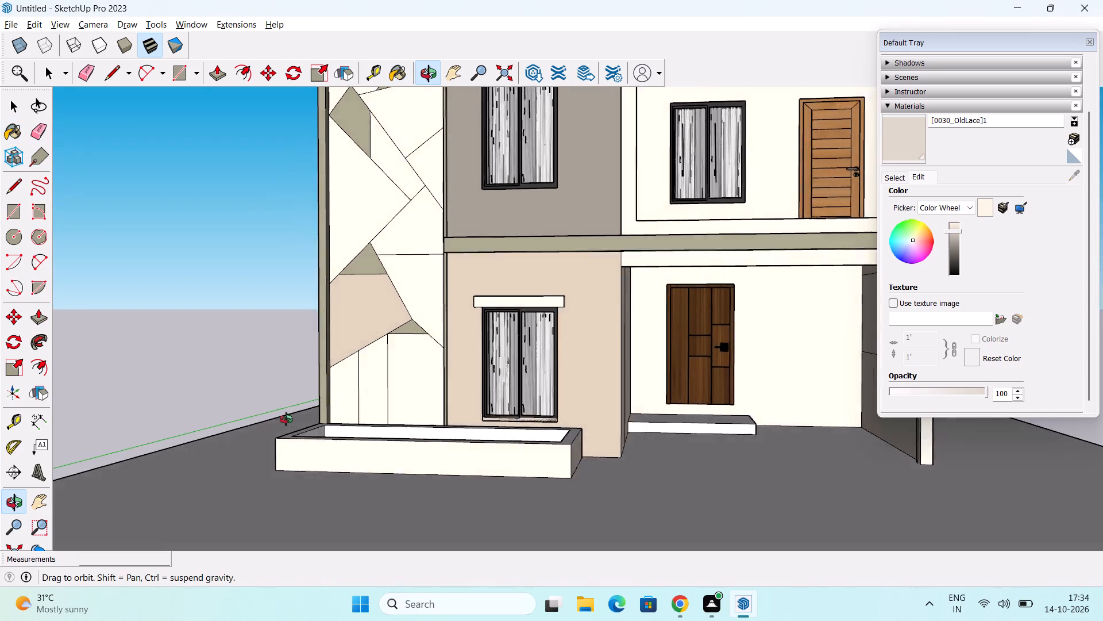
pyautogui.moveTo(286, 419); pyautogui.dragTo(548, 436, button='middle')
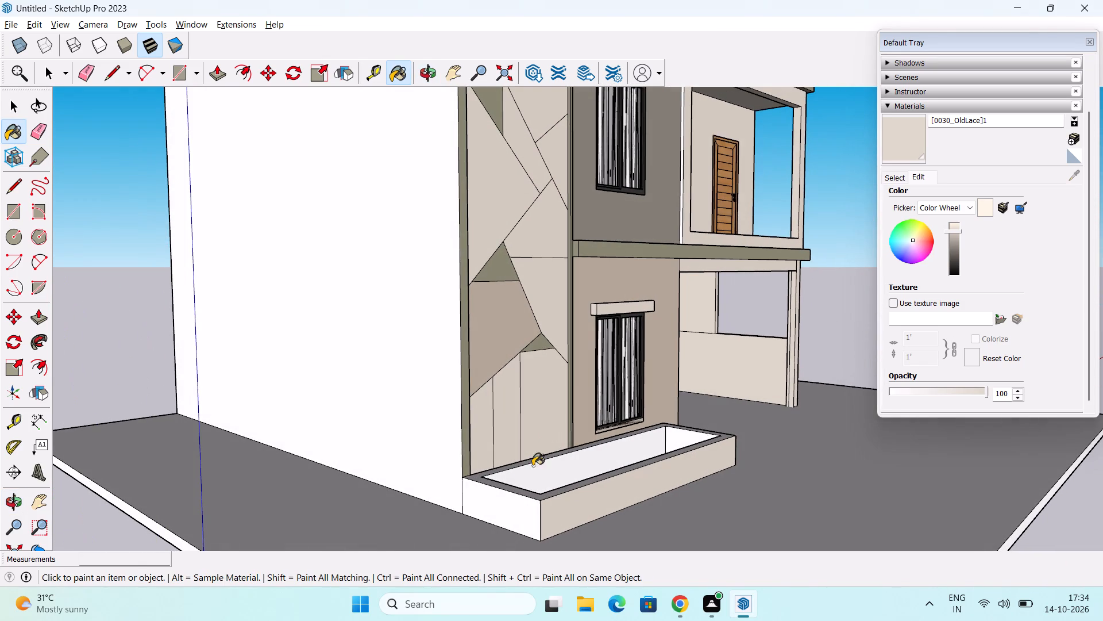
pyautogui.click(507, 505)
# Paint the planter box's top rim, its inner wall-side face and both inner end faces with adjusted OldLace.
pyautogui.moveTo(529, 493); pyautogui.dragTo(456, 526, button='middle')
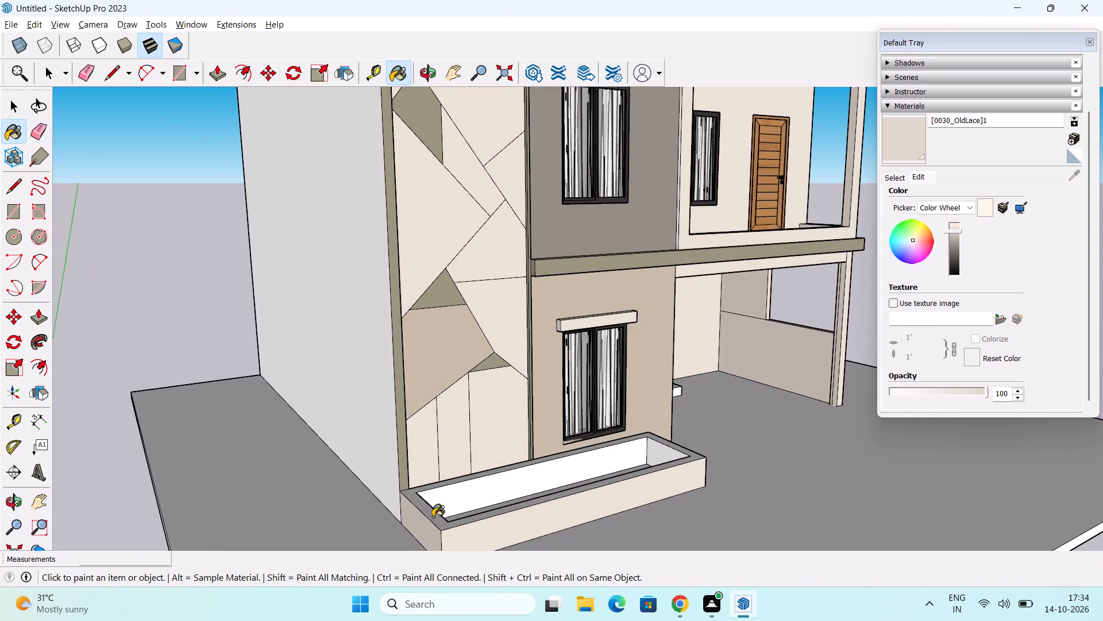
pyautogui.click(433, 517)
pyautogui.click(481, 493)
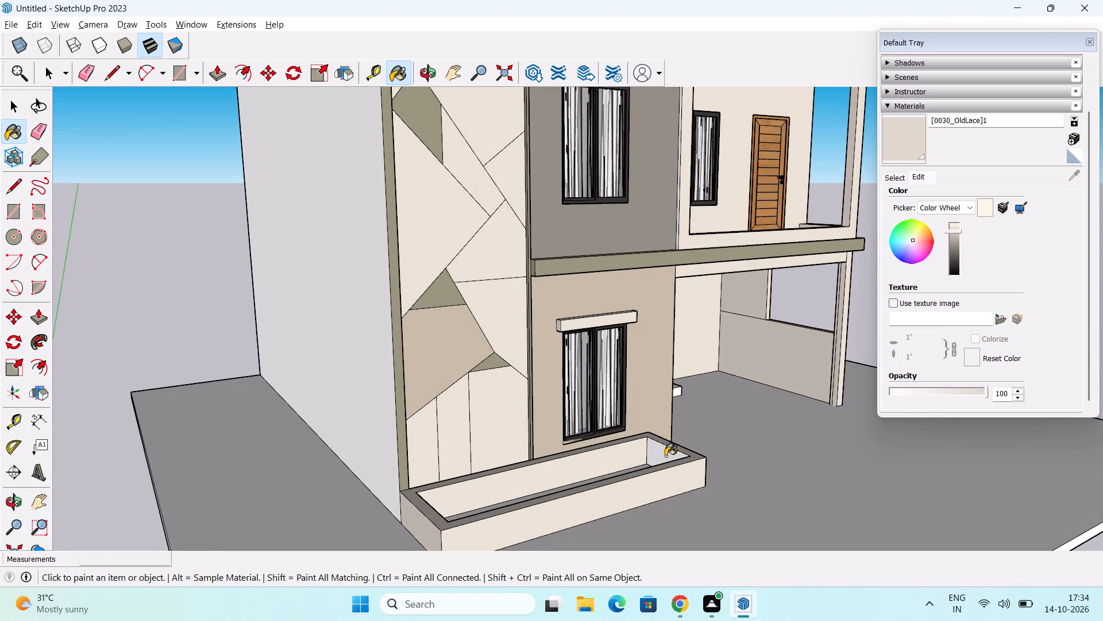
pyautogui.click(664, 455)
pyautogui.moveTo(641, 497); pyautogui.dragTo(672, 482, button='middle')
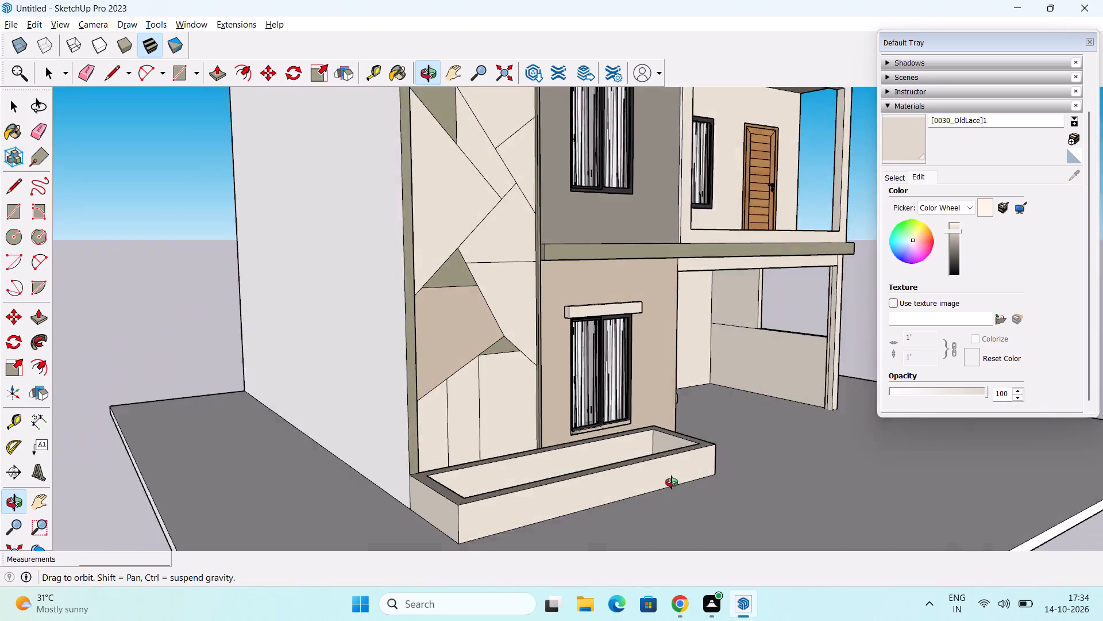
pyautogui.moveTo(672, 482); pyautogui.dragTo(735, 490, button='middle')
pyautogui.moveTo(707, 481); pyautogui.dragTo(569, 535, button='middle')
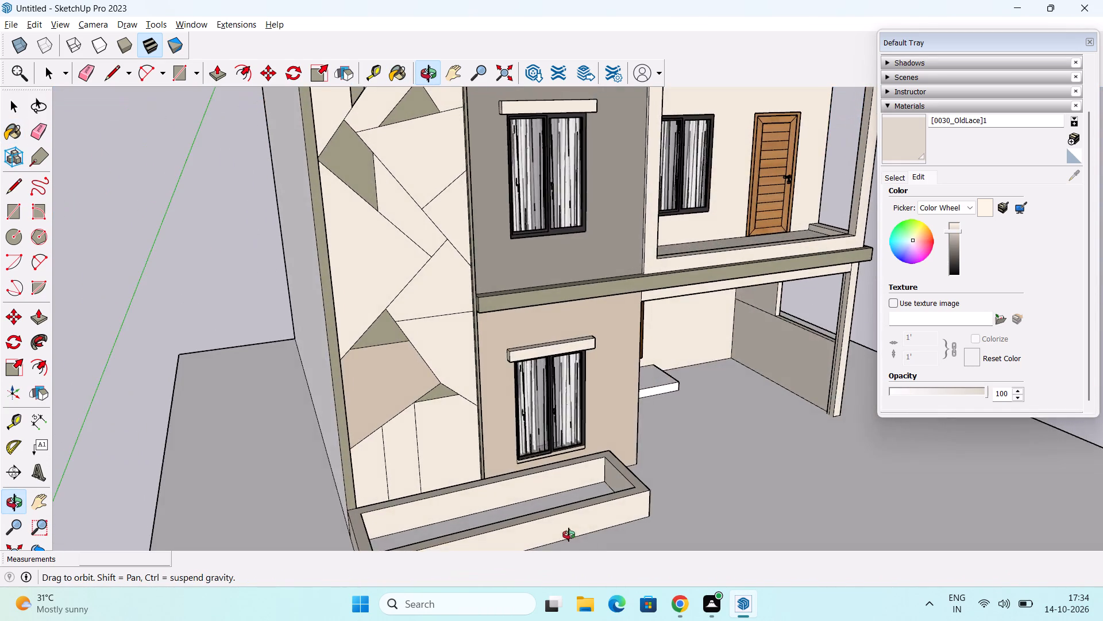
pyautogui.moveTo(569, 535); pyautogui.dragTo(207, 545, button='middle')
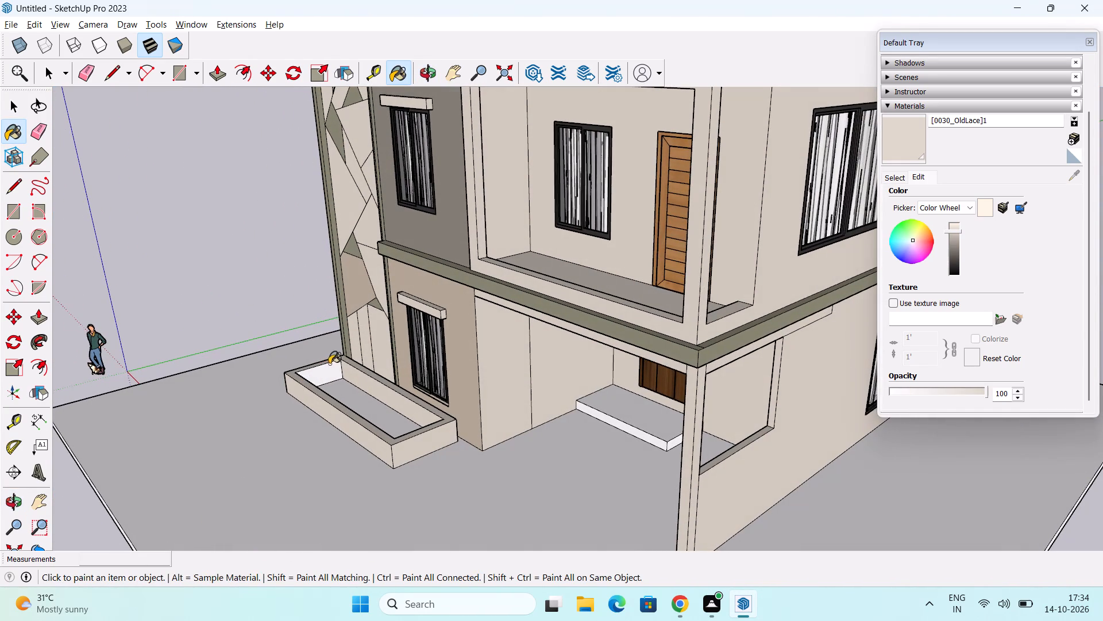
pyautogui.click(330, 366)
# Paint the planter box's inside floor and remaining inner long face with adjusted OldLace.
pyautogui.moveTo(345, 417); pyautogui.dragTo(185, 526, button='middle')
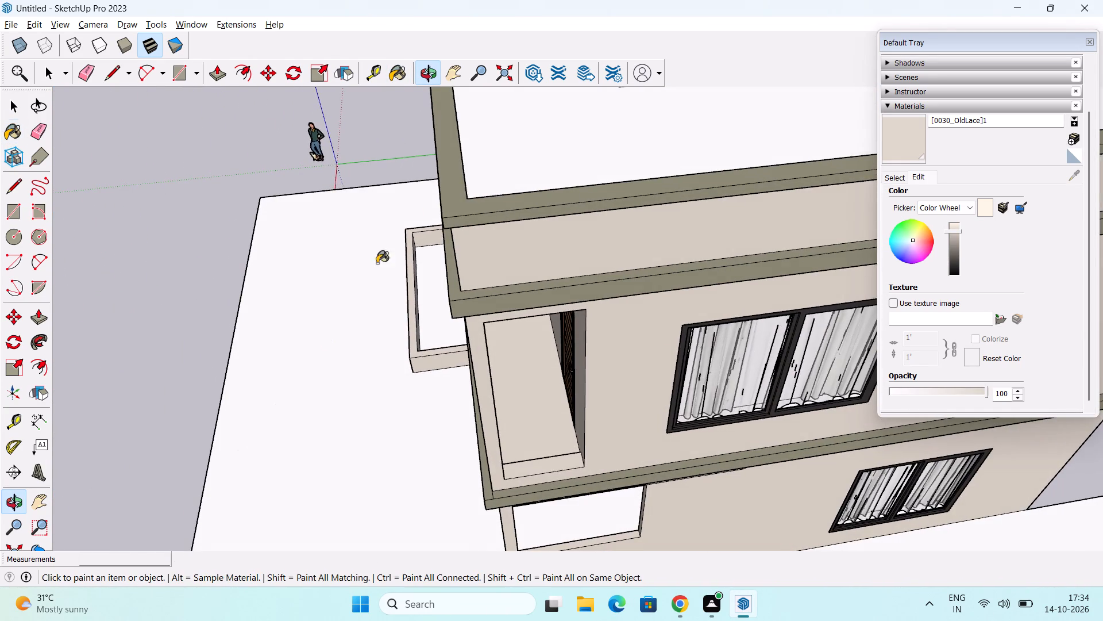
pyautogui.scroll(3, 435, 176)
pyautogui.scroll(10, 404, 321)
pyautogui.click(460, 344)
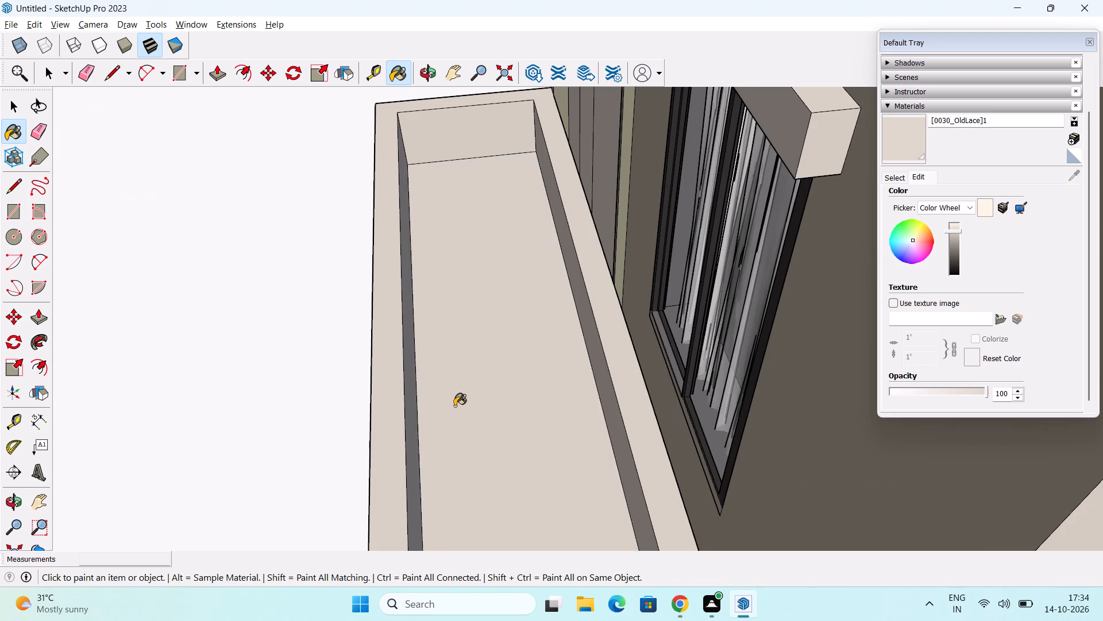
pyautogui.moveTo(454, 405); pyautogui.dragTo(407, 404, button='middle')
pyautogui.click(400, 379)
# Bring the whole model back into view and review the front elevation's colouring.
pyautogui.scroll(-4, 426, 370)
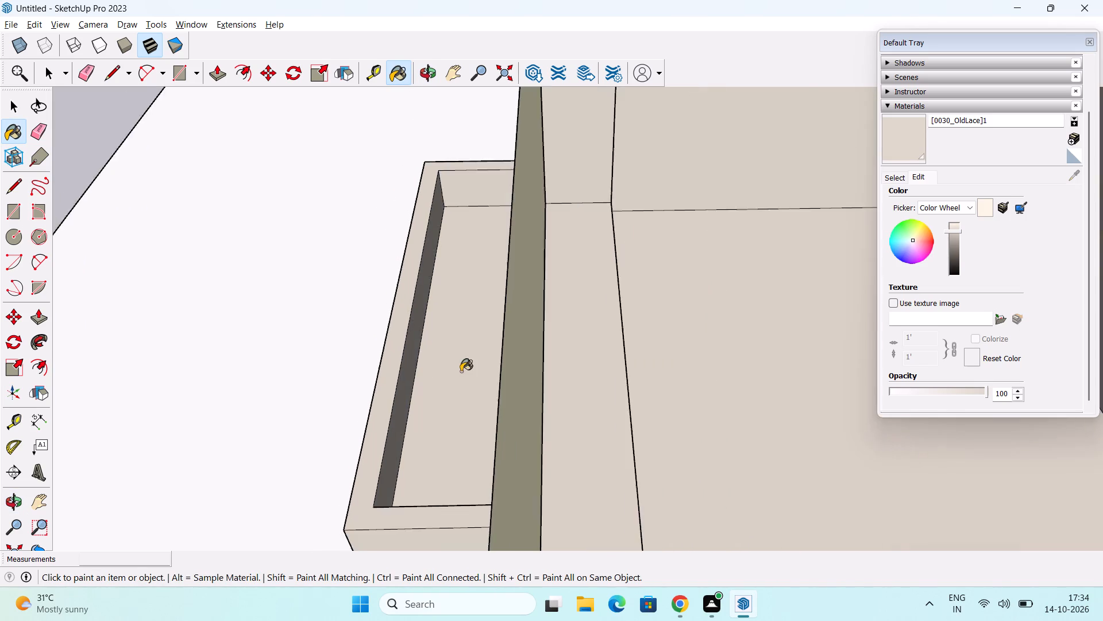
pyautogui.scroll(-4, 461, 371)
pyautogui.moveTo(453, 424); pyautogui.dragTo(921, 479, button='middle')
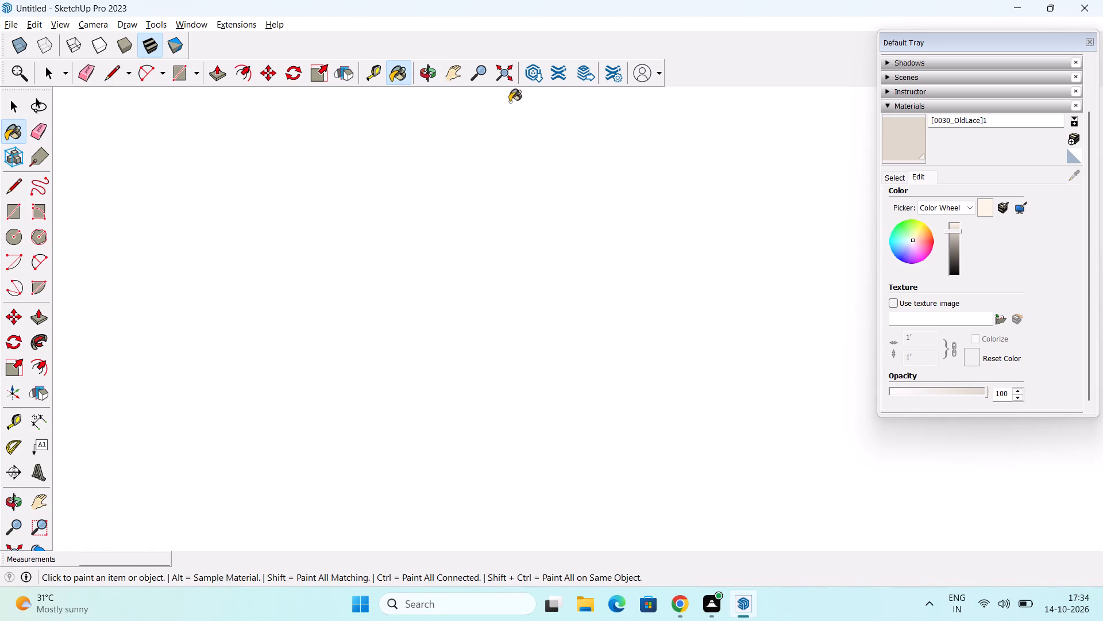
pyautogui.click(503, 70)
pyautogui.scroll(-1, 542, 336)
pyautogui.moveTo(544, 391); pyautogui.dragTo(364, 203, button='middle')
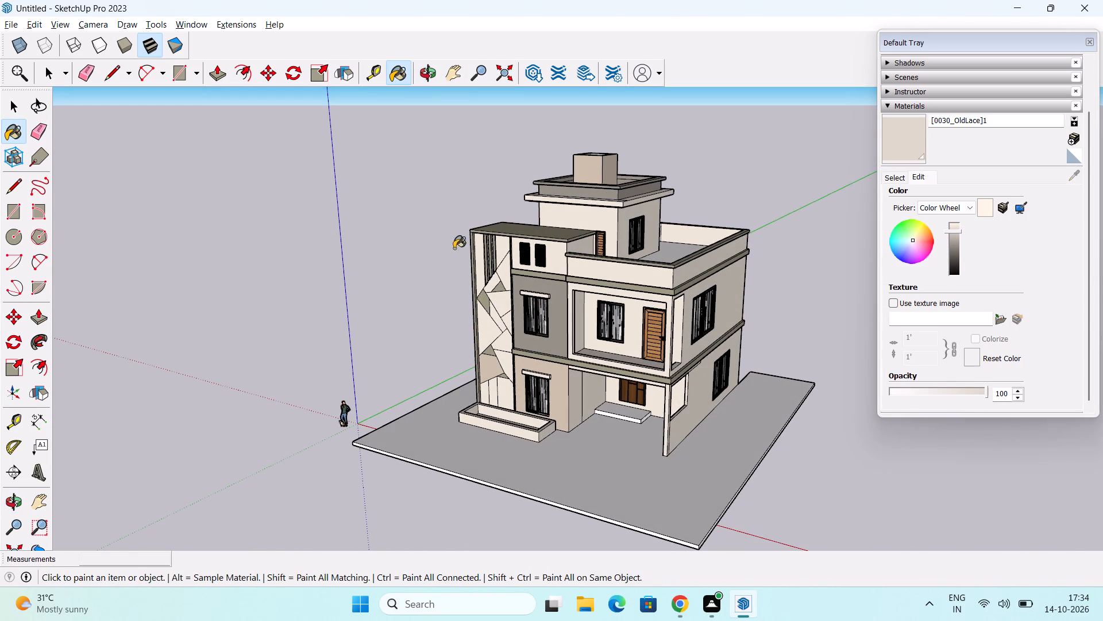
pyautogui.scroll(6, 600, 352)
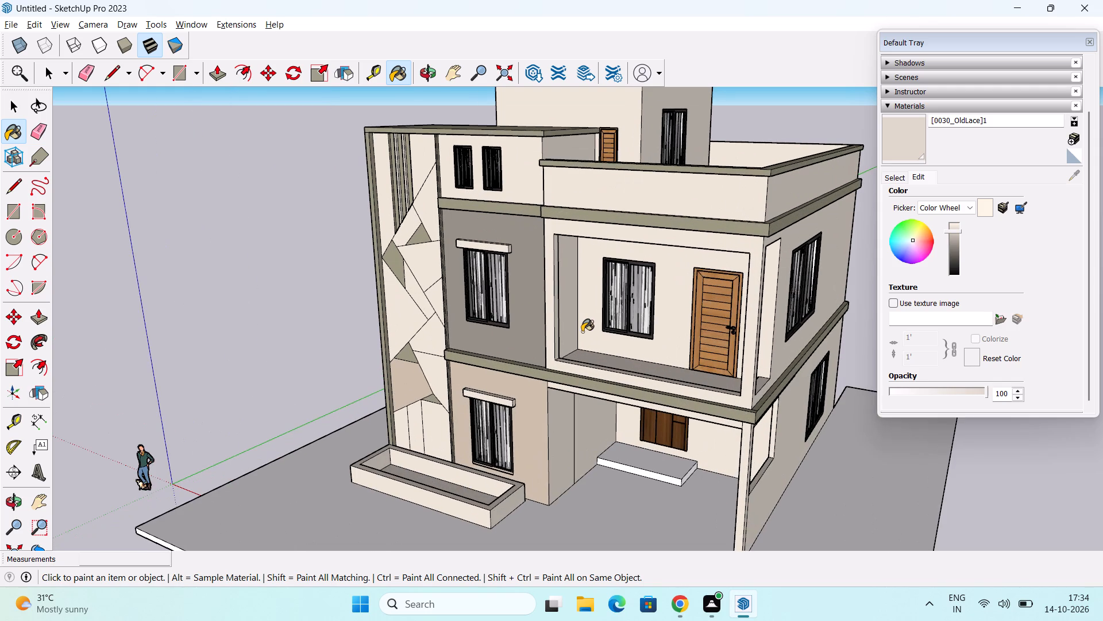
# Examine the coloured house from the front and corner angles, up to the staircase room and tank.
pyautogui.moveTo(585, 326); pyautogui.dragTo(604, 275, button='middle')
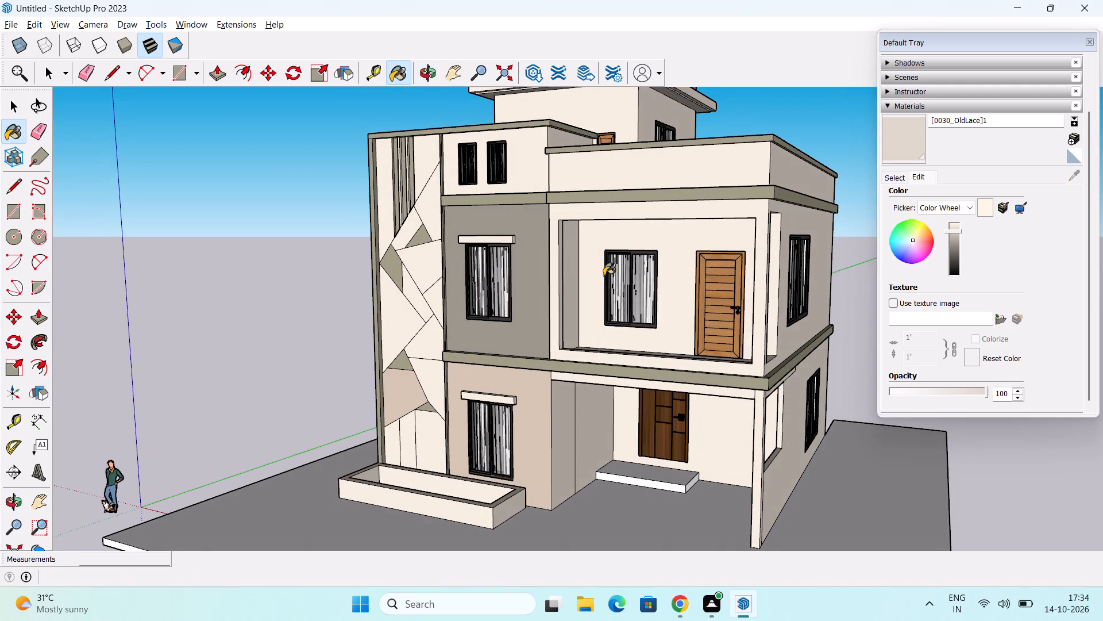
pyautogui.moveTo(604, 275); pyautogui.dragTo(597, 343, button='middle')
pyautogui.scroll(-1, 597, 343)
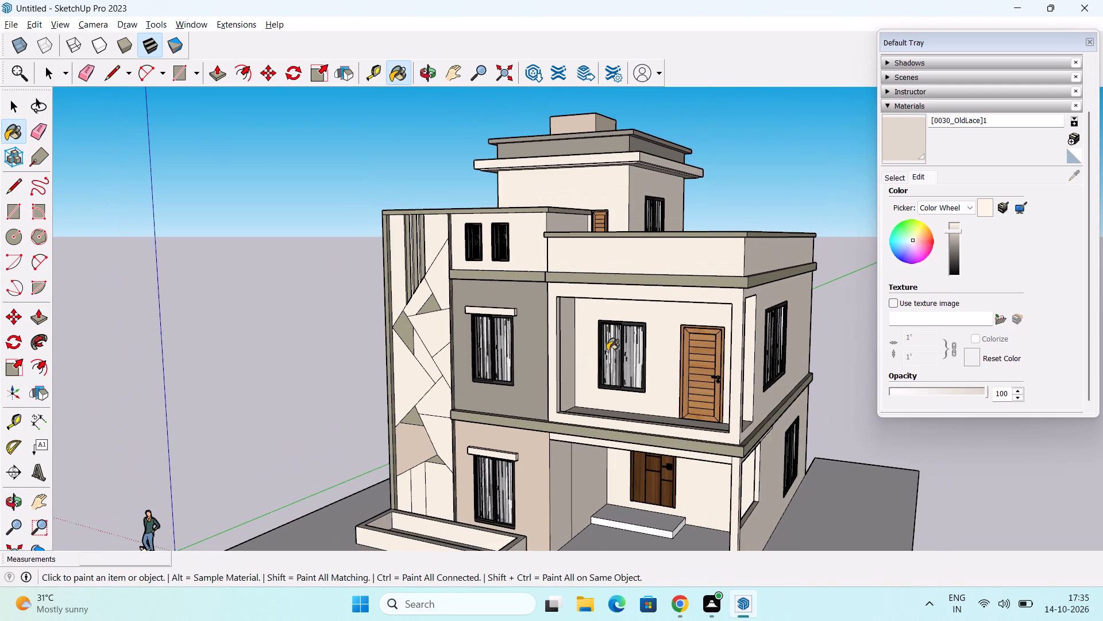
pyautogui.moveTo(607, 351); pyautogui.dragTo(621, 316, button='middle')
pyautogui.moveTo(616, 332); pyautogui.dragTo(701, 319, button='middle')
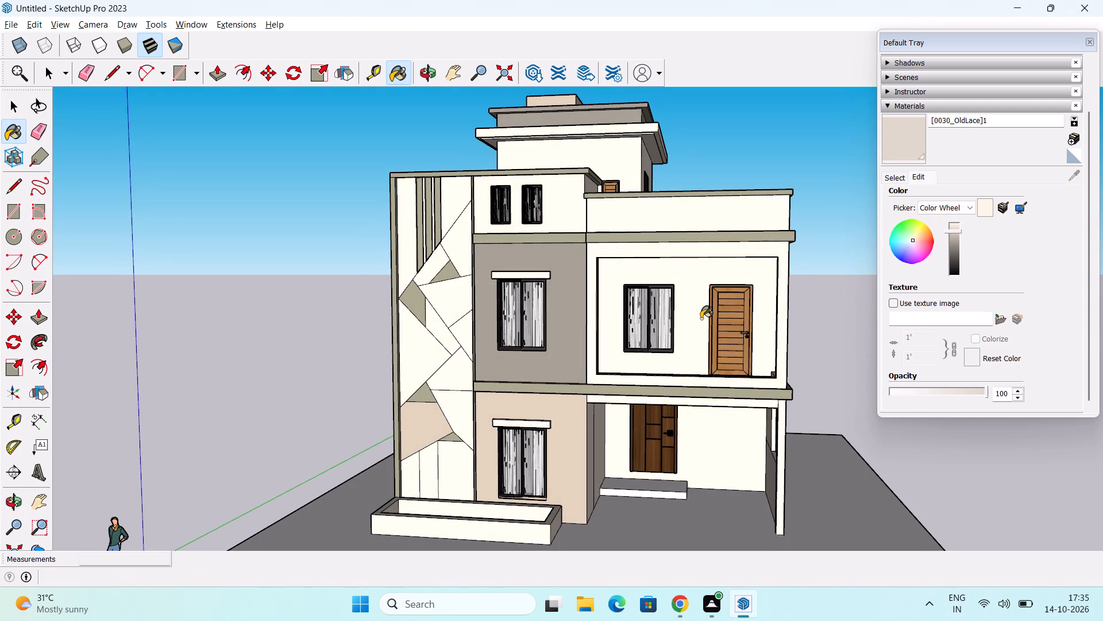
pyautogui.scroll(-2, 699, 319)
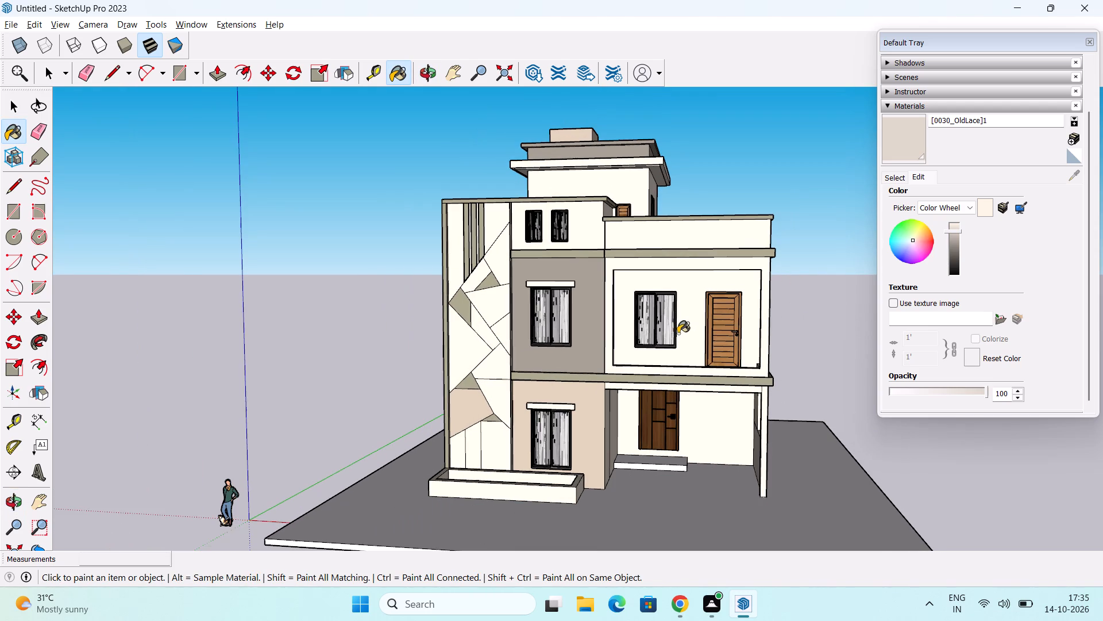
pyautogui.moveTo(676, 335); pyautogui.dragTo(653, 346, button='middle')
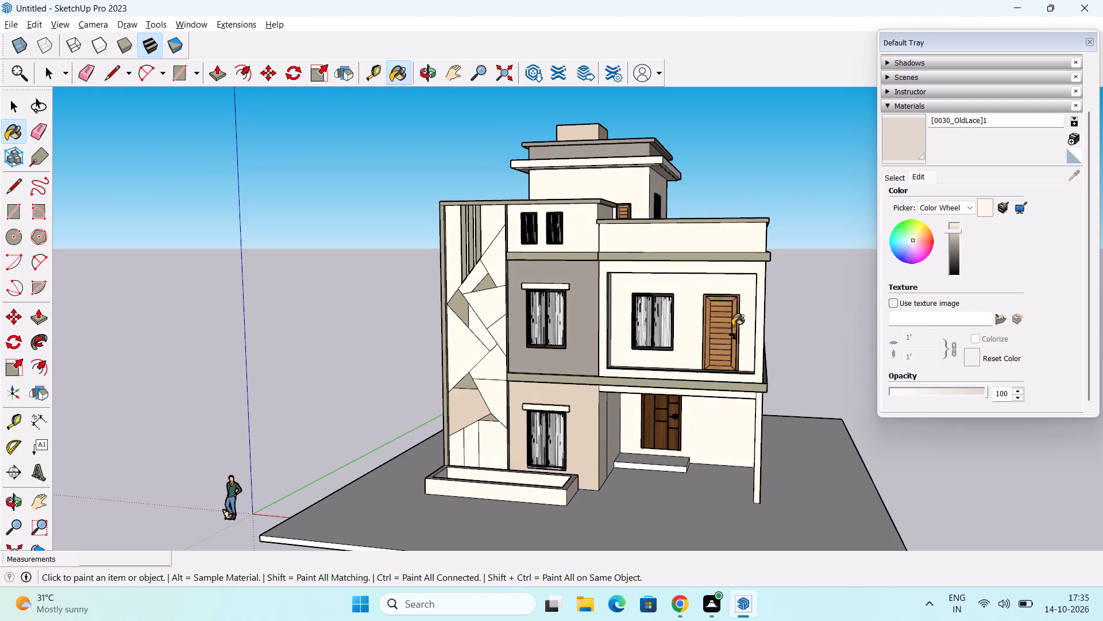
pyautogui.moveTo(650, 372); pyautogui.dragTo(666, 389, button='middle')
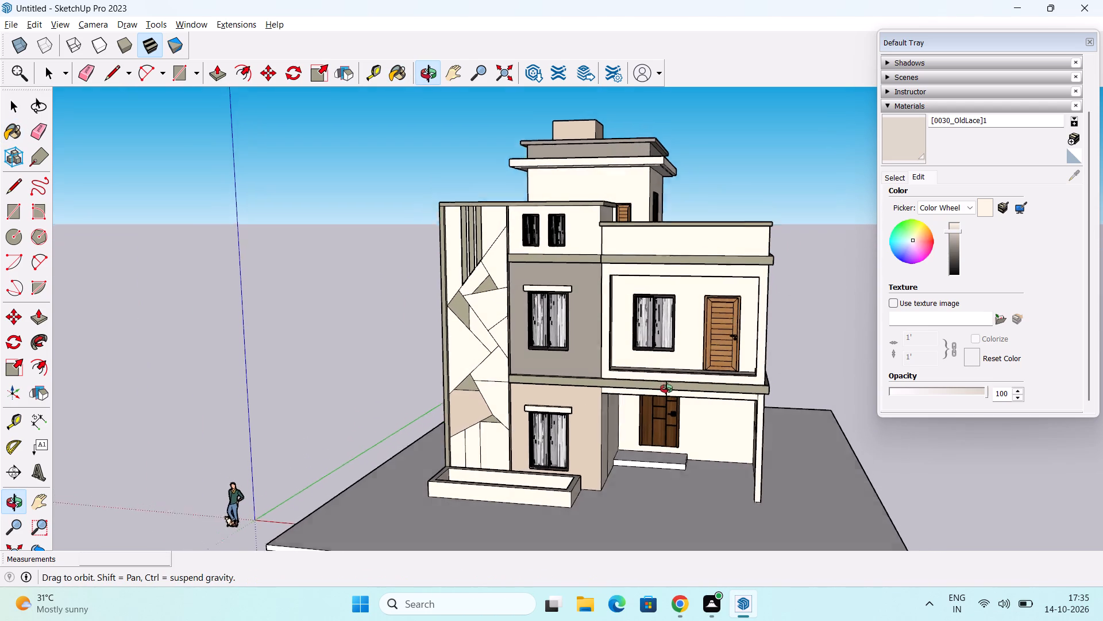
pyautogui.moveTo(666, 389); pyautogui.dragTo(670, 392, button='middle')
pyautogui.keyDown('shift'); pyautogui.moveTo(670, 392); pyautogui.dragTo(613, 369, button='middle'); pyautogui.keyUp('shift')
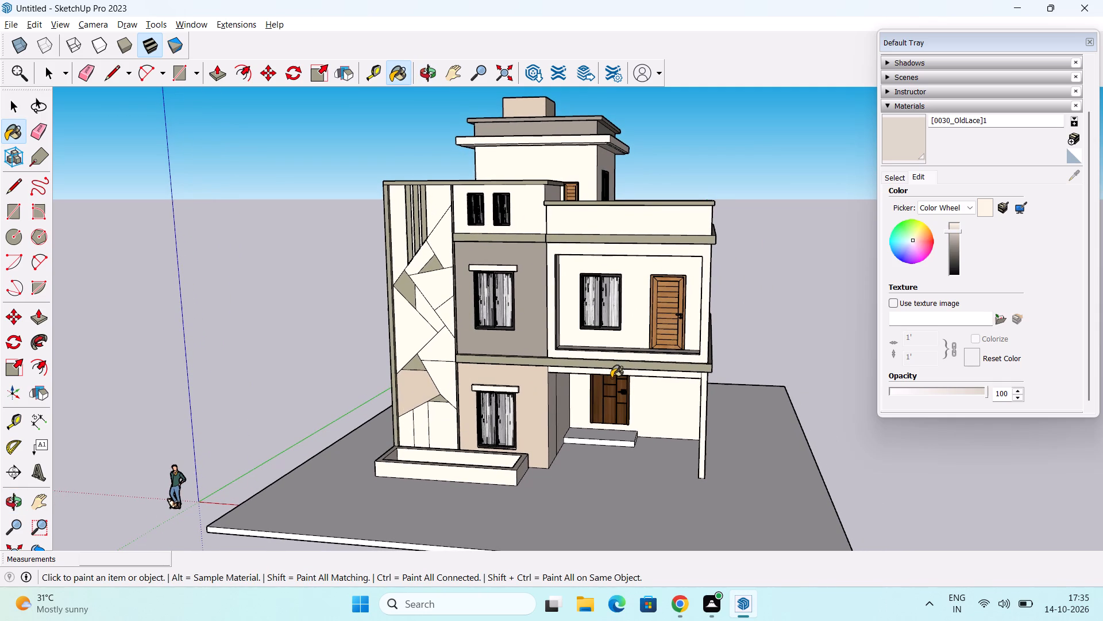
pyautogui.moveTo(561, 262); pyautogui.dragTo(566, 270, button='middle')
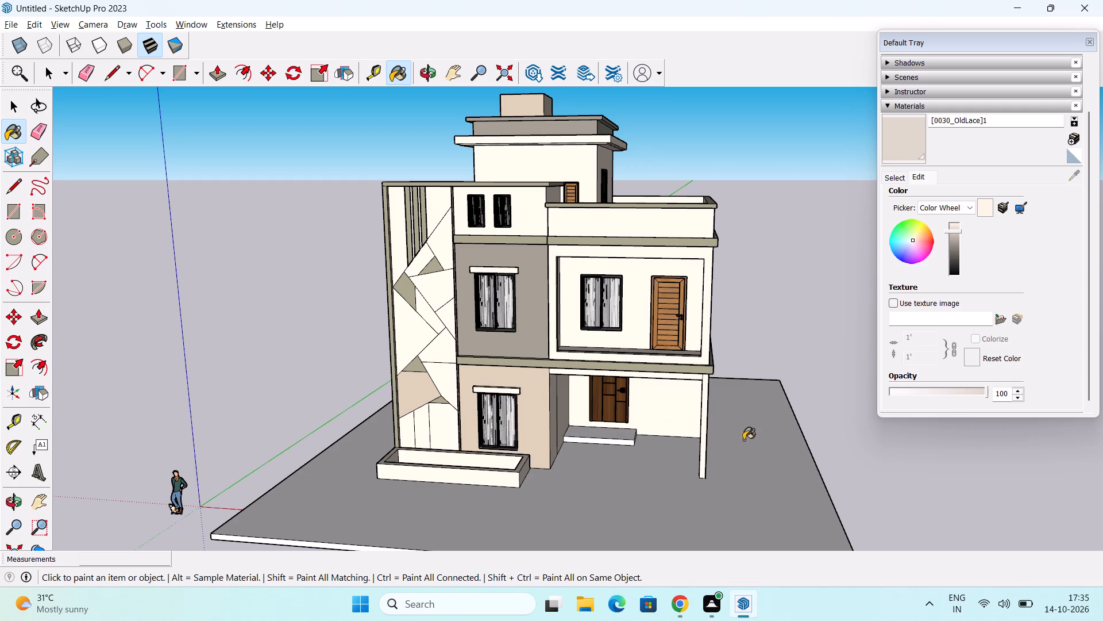
# Paint the rear wall and the rear edge of its parapet coping with adjusted OldLace.
pyautogui.scroll(3, 725, 443)
pyautogui.moveTo(724, 446); pyautogui.dragTo(317, 300, button='middle')
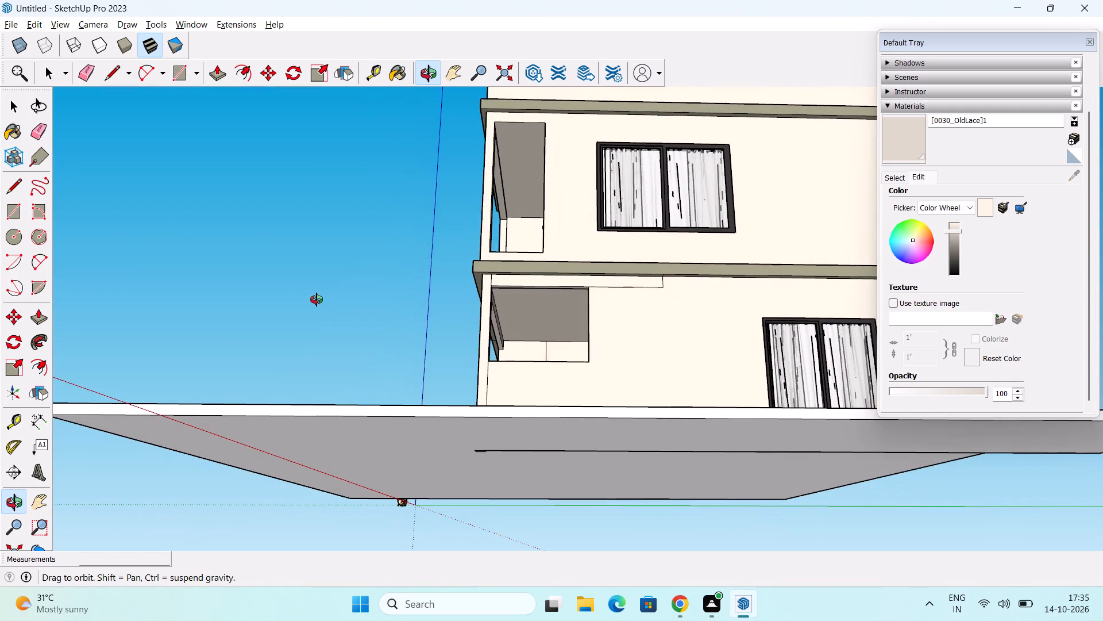
pyautogui.moveTo(317, 300); pyautogui.dragTo(246, 374, button='middle')
pyautogui.moveTo(611, 430); pyautogui.dragTo(448, 474, button='middle')
pyautogui.click(772, 450)
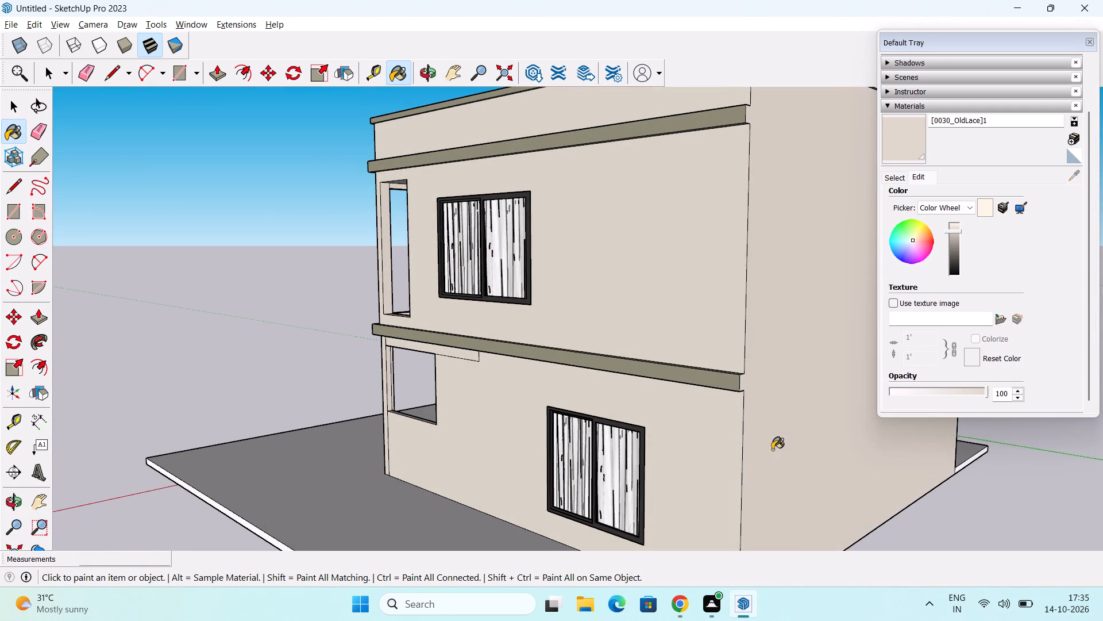
pyautogui.scroll(-3, 772, 450)
pyautogui.moveTo(647, 444); pyautogui.dragTo(548, 457, button='middle')
pyautogui.scroll(3, 673, 177)
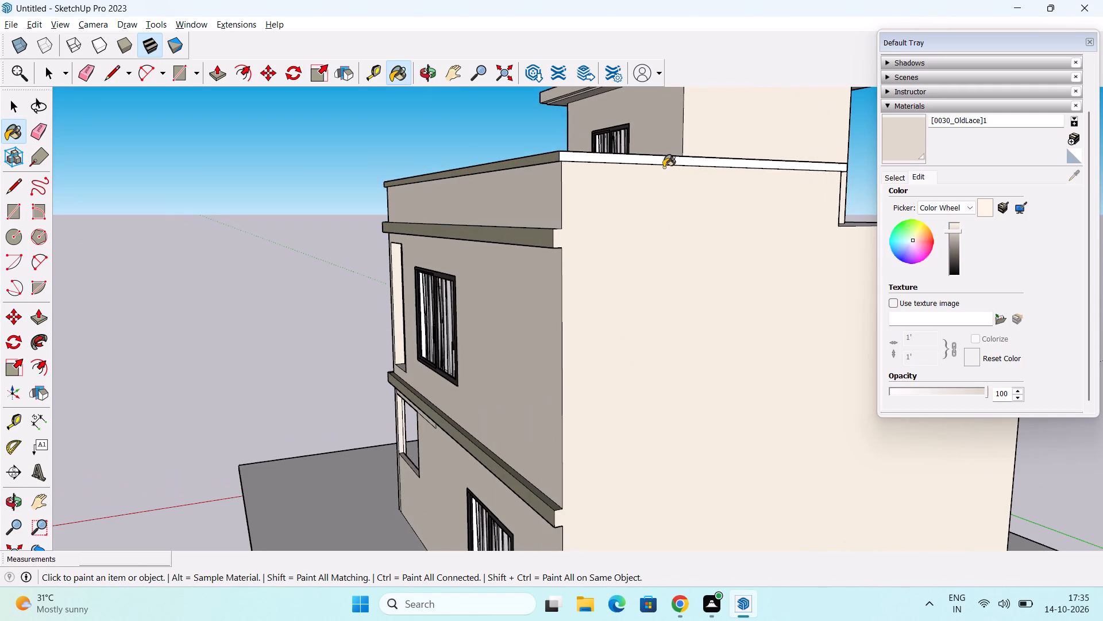
pyautogui.click(662, 159)
# Paint the open roof floor and the inner face of the side parapet with adjusted OldLace.
pyautogui.moveTo(638, 197); pyautogui.dragTo(627, 110, button='middle')
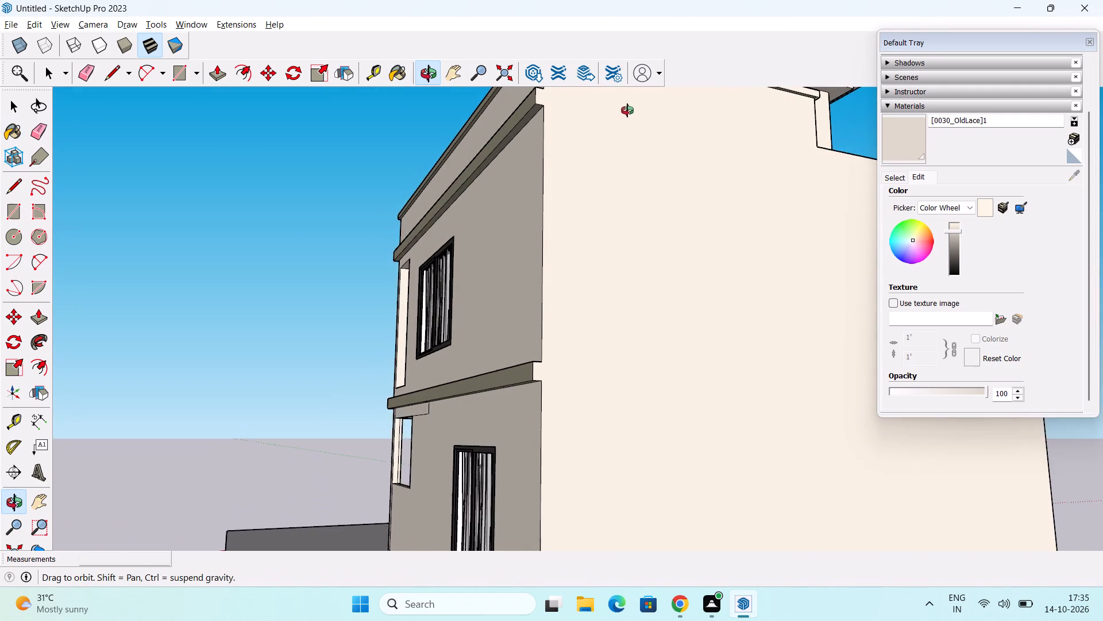
pyautogui.moveTo(627, 110); pyautogui.dragTo(764, 123, button='middle')
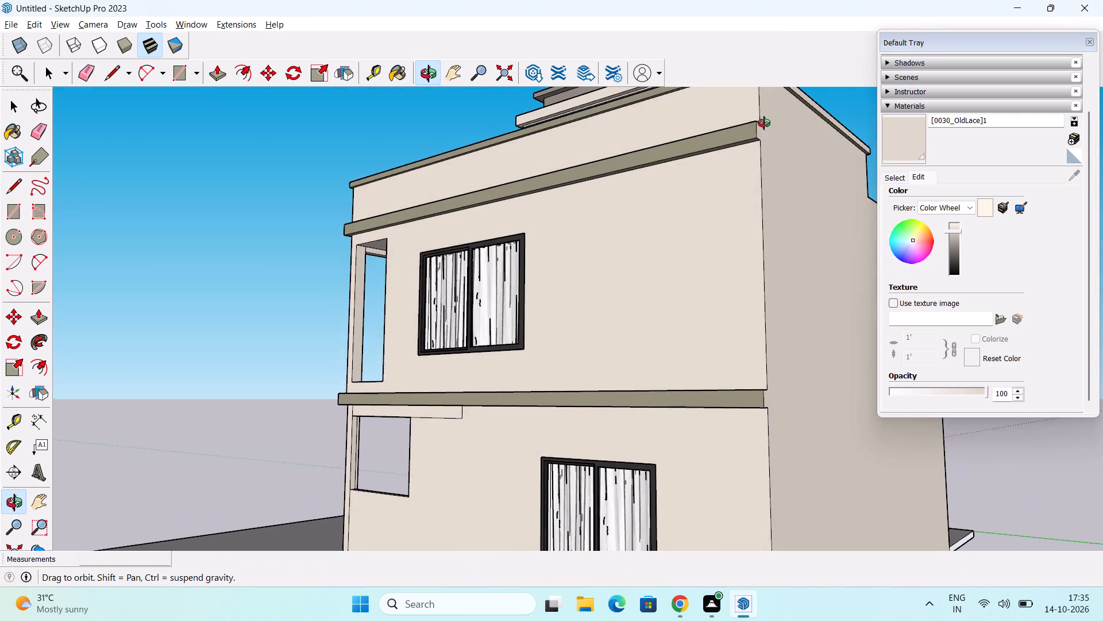
pyautogui.moveTo(764, 123); pyautogui.dragTo(408, 347, button='middle')
pyautogui.click(430, 313)
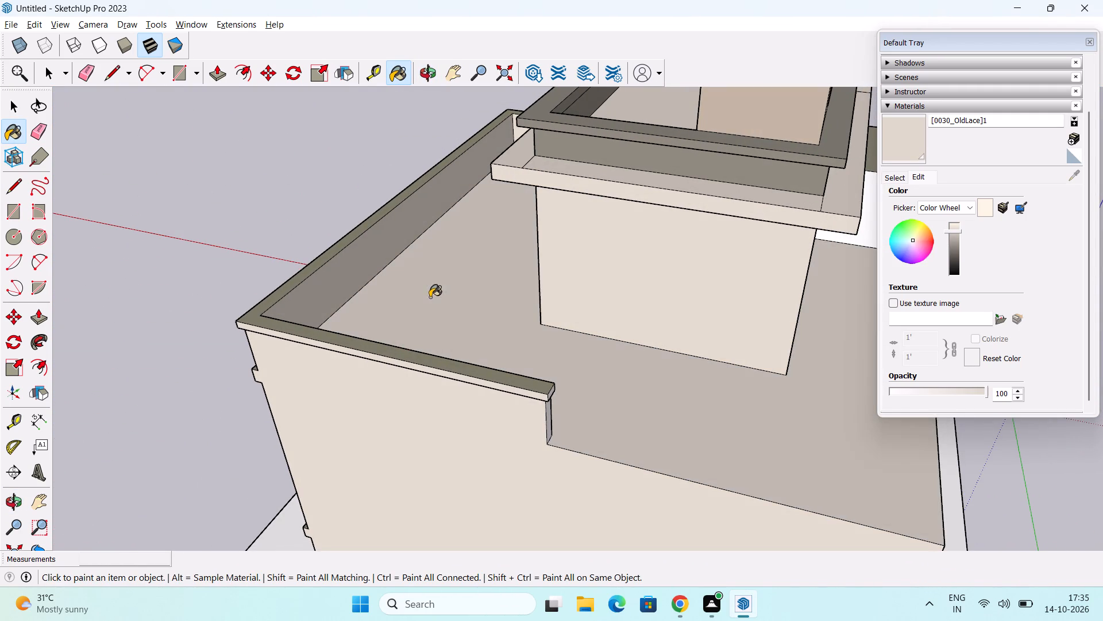
pyautogui.click(395, 221)
# Paint the raised front block's roof-facing side and the unpainted outer side wall with adjusted OldLace.
pyautogui.moveTo(441, 264); pyautogui.dragTo(129, 260, button='middle')
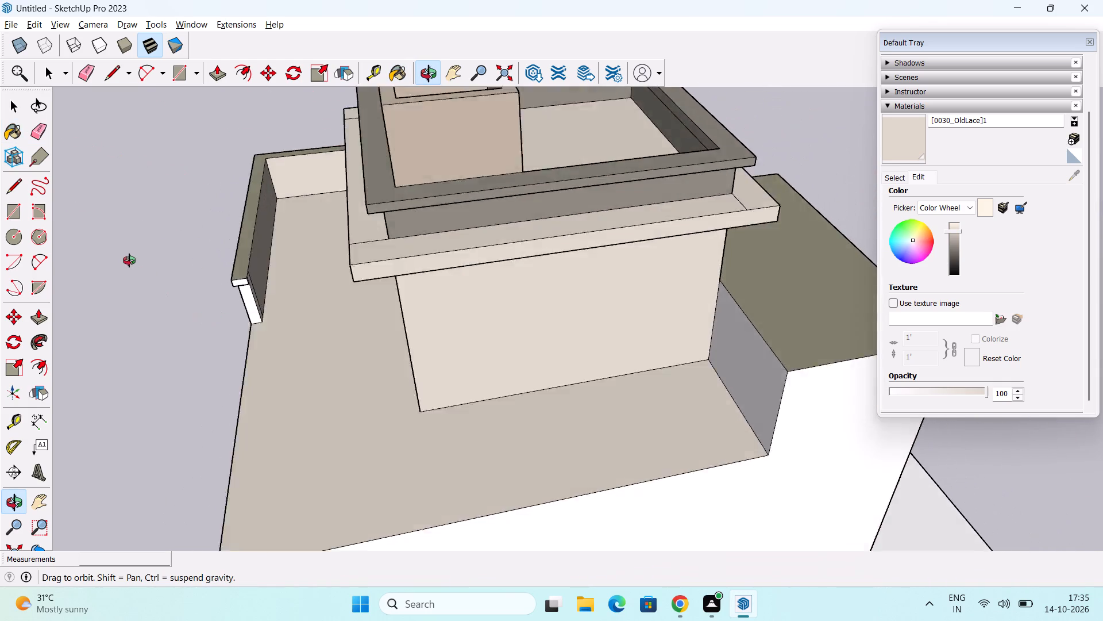
pyautogui.moveTo(129, 260); pyautogui.dragTo(121, 250, button='middle')
pyautogui.click(697, 352)
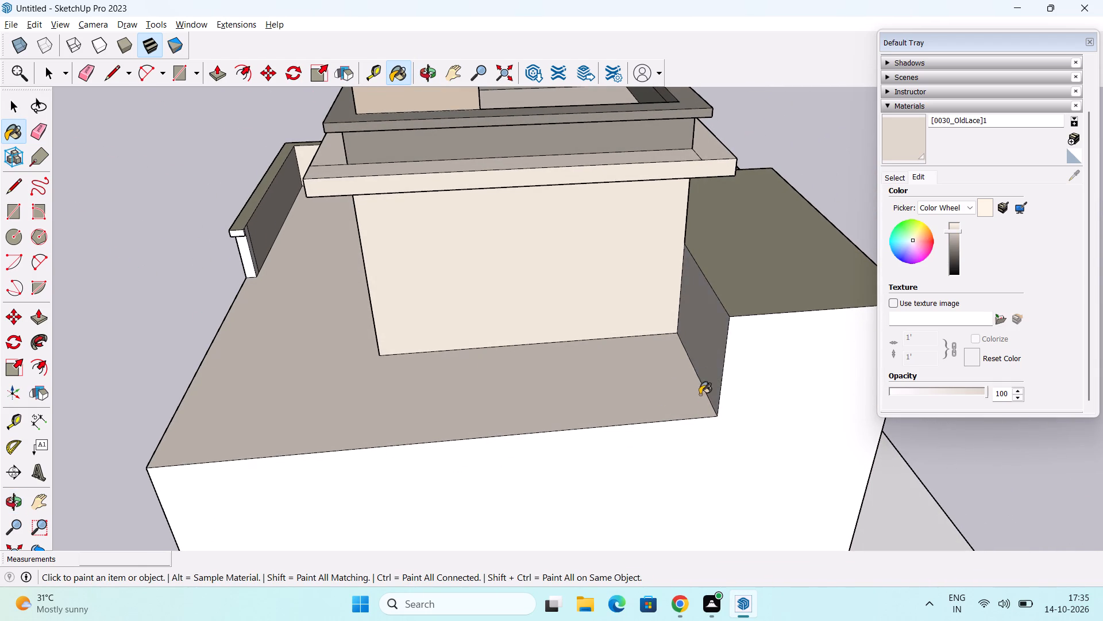
pyautogui.click(700, 504)
# Push/Pull the rear parapet wall's end face out 3" beneath its coping.
pyautogui.keyDown('shift'); pyautogui.moveTo(606, 509); pyautogui.dragTo(704, 421, button='middle'); pyautogui.keyUp('shift')
pyautogui.scroll(-10, 704, 421)
pyautogui.moveTo(702, 475); pyautogui.dragTo(701, 299, button='middle')
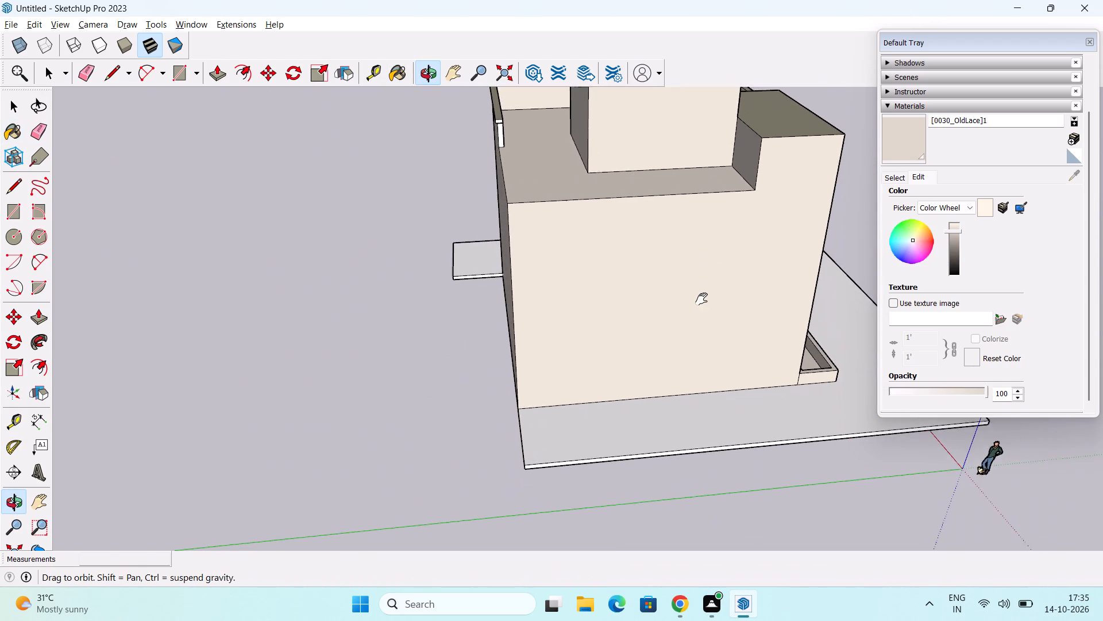
pyautogui.moveTo(701, 299); pyautogui.dragTo(692, 387, button='middle')
pyautogui.scroll(8, 480, 247)
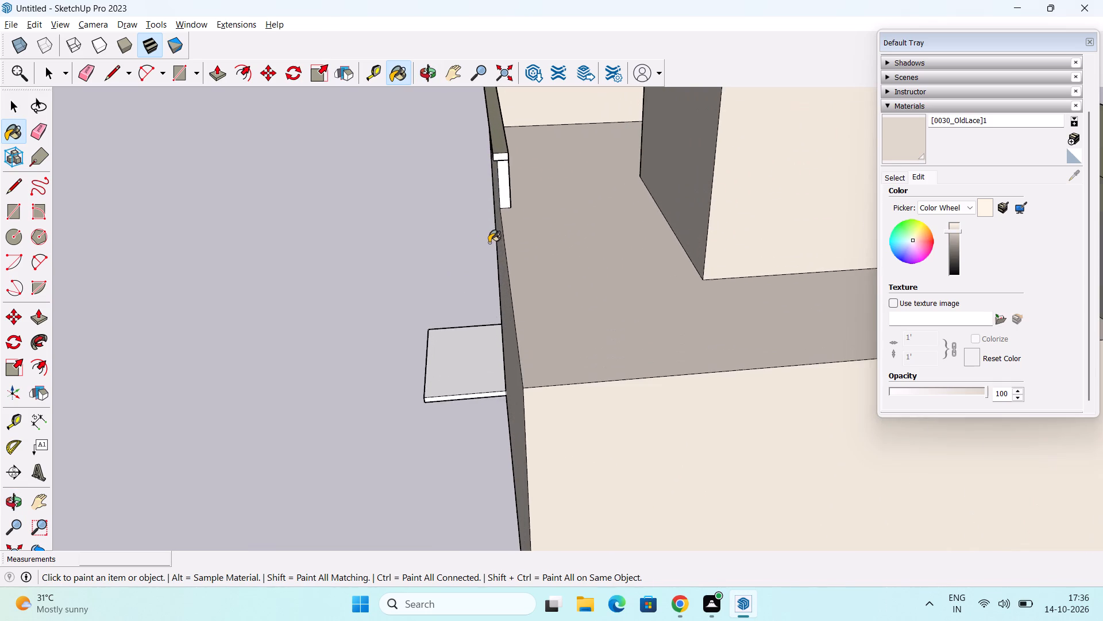
pyautogui.press('space')
pyautogui.scroll(5, 510, 194)
pyautogui.moveTo(510, 204); pyautogui.dragTo(518, 227, button='middle')
pyautogui.press('p')
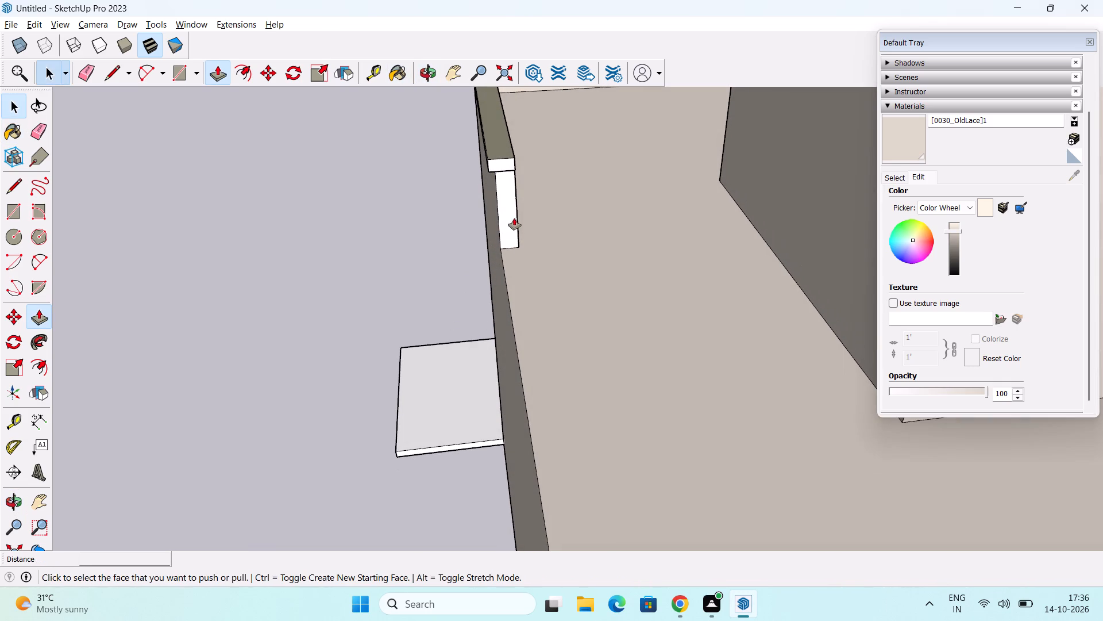
pyautogui.click(512, 214)
pyautogui.click(515, 256)
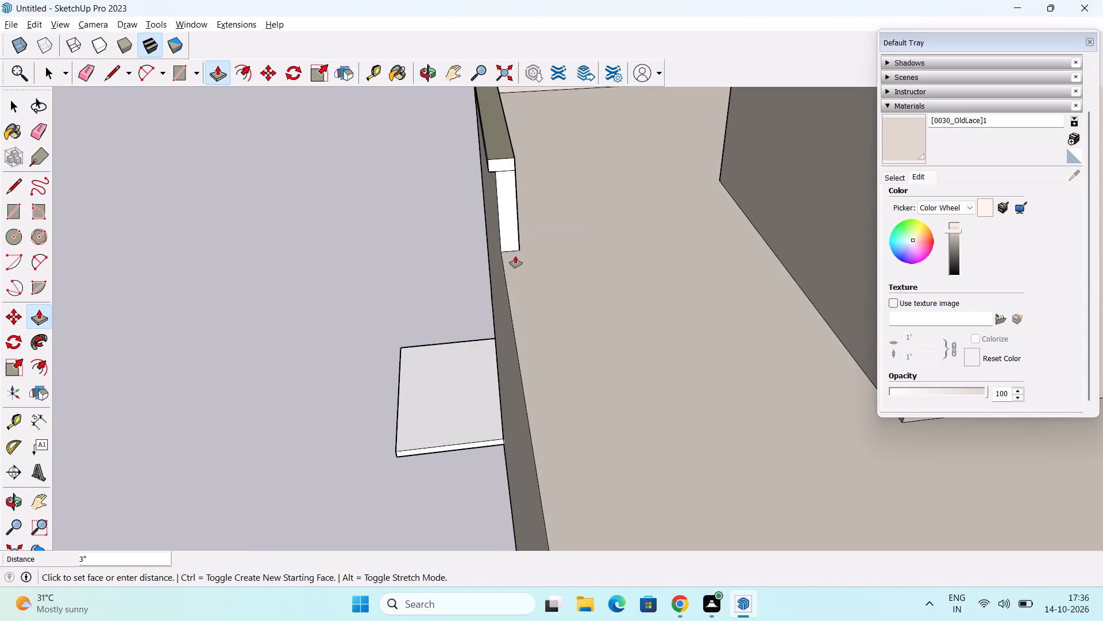
# Extend the rear parapet wall 20' 9" along the roof edge to the outer side wall.
pyautogui.click(514, 227)
pyautogui.scroll(-3, 535, 370)
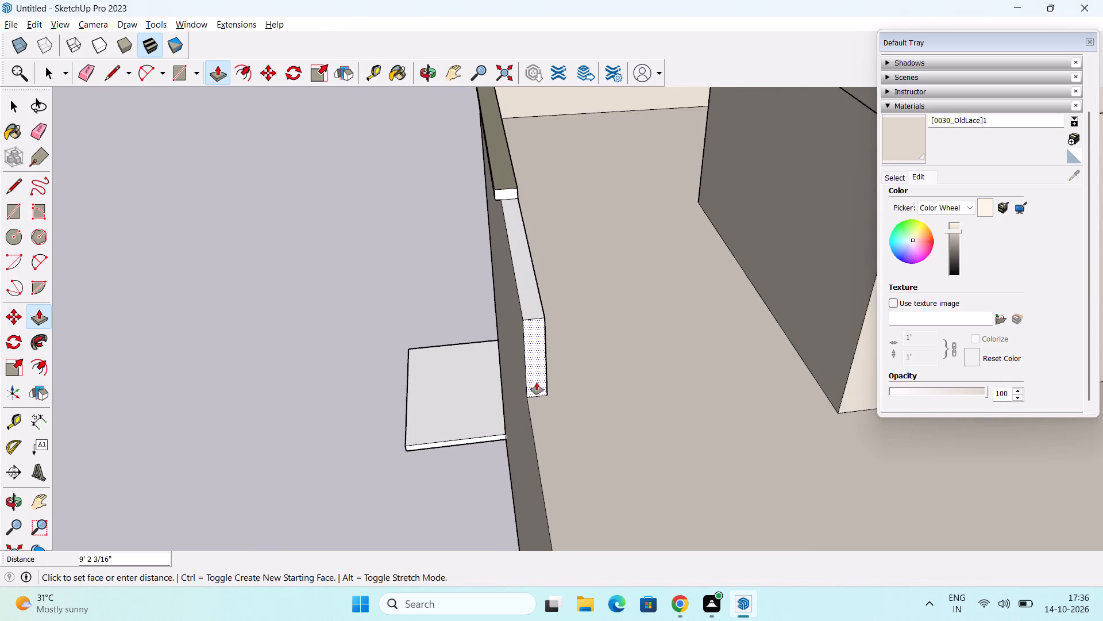
pyautogui.keyDown('shift'); pyautogui.moveTo(535, 393); pyautogui.dragTo(545, 282, button='middle'); pyautogui.keyUp('shift')
pyautogui.moveTo(558, 376); pyautogui.dragTo(635, 379, button='middle')
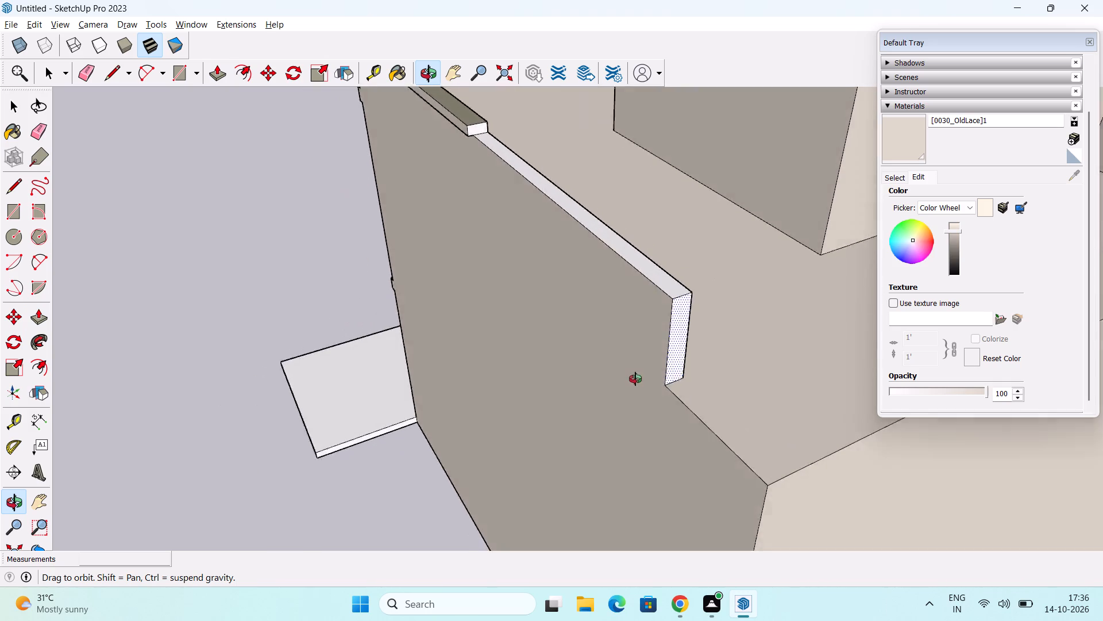
pyautogui.moveTo(635, 379); pyautogui.dragTo(619, 382, button='middle')
pyautogui.moveTo(624, 403); pyautogui.dragTo(610, 301, button='middle')
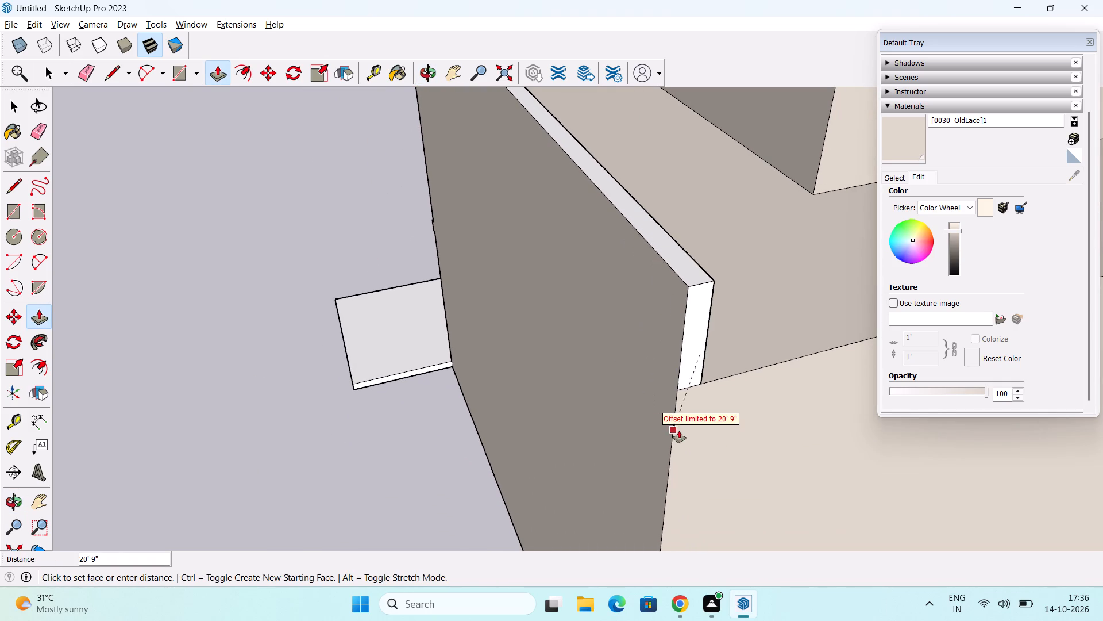
pyautogui.click(688, 394)
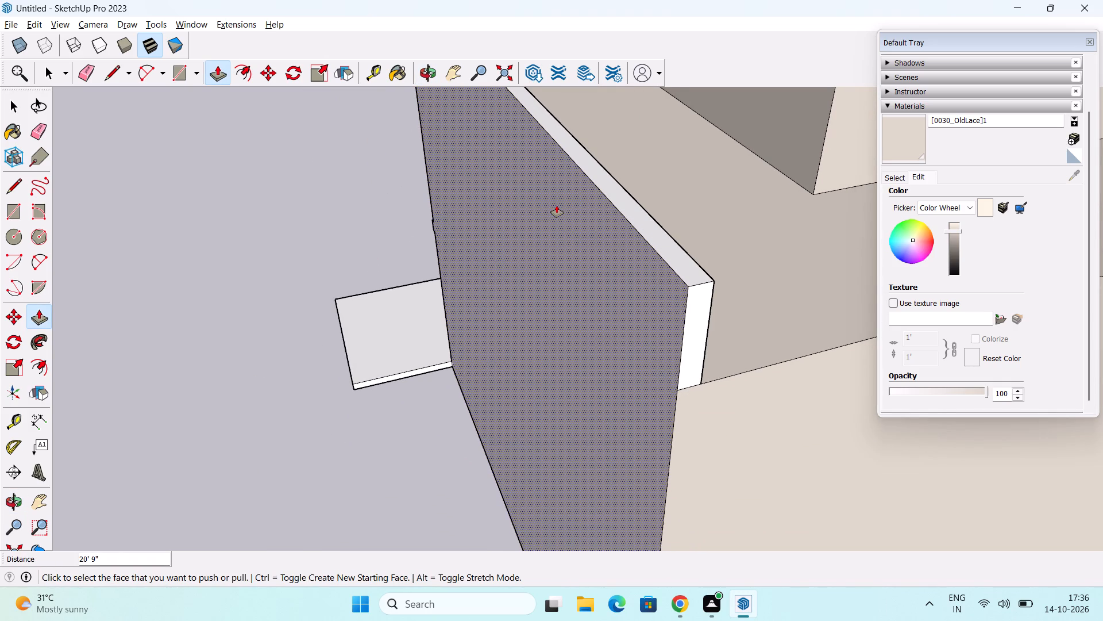
# Extend the rear parapet's coping 20' 9" along the new wall, plus a 3" overhang past its end.
pyautogui.scroll(-2, 557, 205)
pyautogui.keyDown('shift'); pyautogui.moveTo(557, 205); pyautogui.dragTo(576, 321, button='middle'); pyautogui.keyUp('shift')
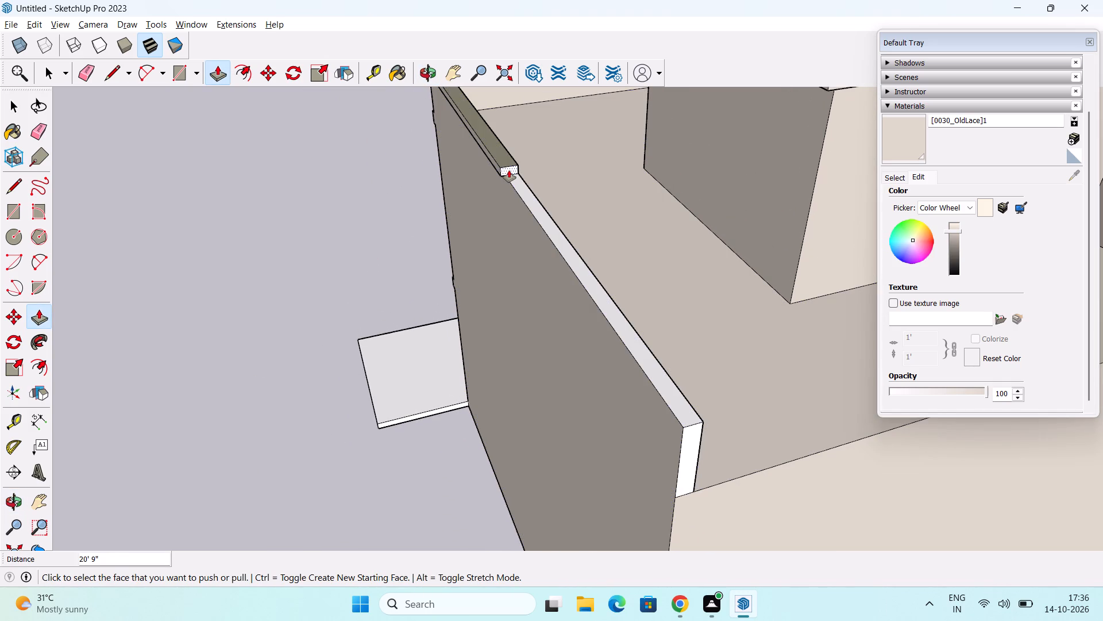
pyautogui.click(509, 170)
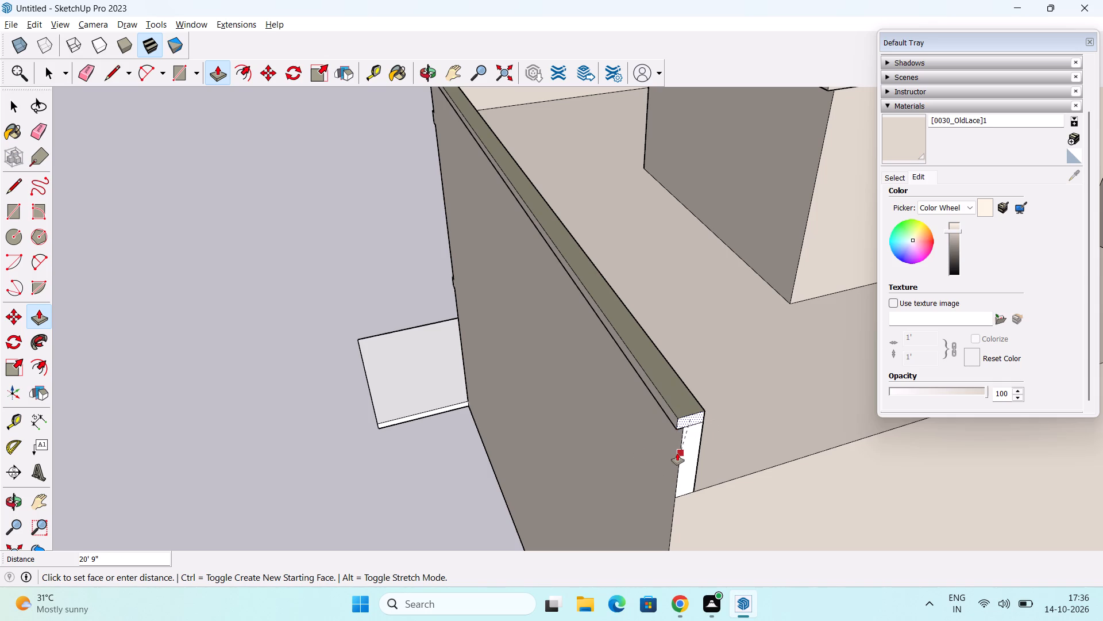
pyautogui.click(677, 453)
pyautogui.click(690, 418)
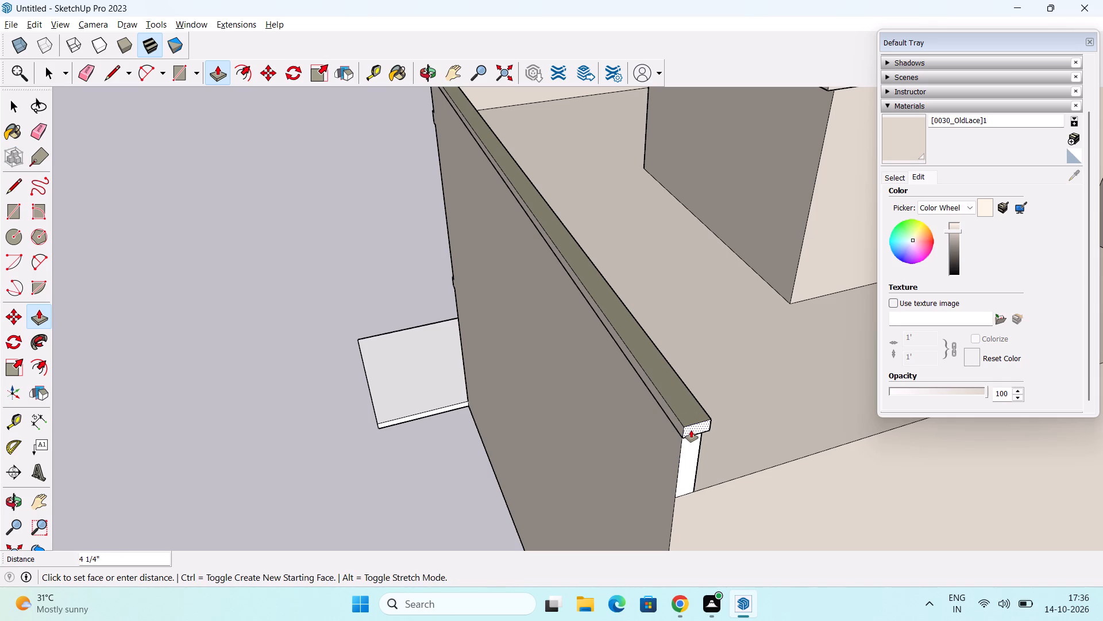
pyautogui.write('3"')
pyautogui.press('Return')
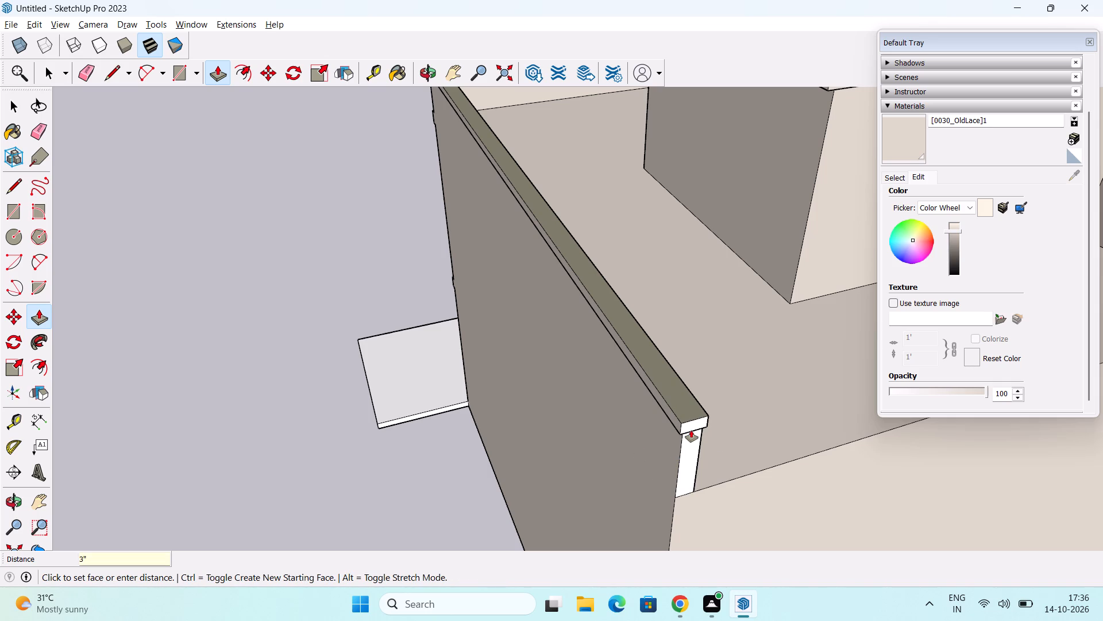
# Copy the vertical edge at the extended rear parapet wall's inner corner 6" along the wall's roof-facing side.
pyautogui.moveTo(725, 472); pyautogui.dragTo(468, 455, button='middle')
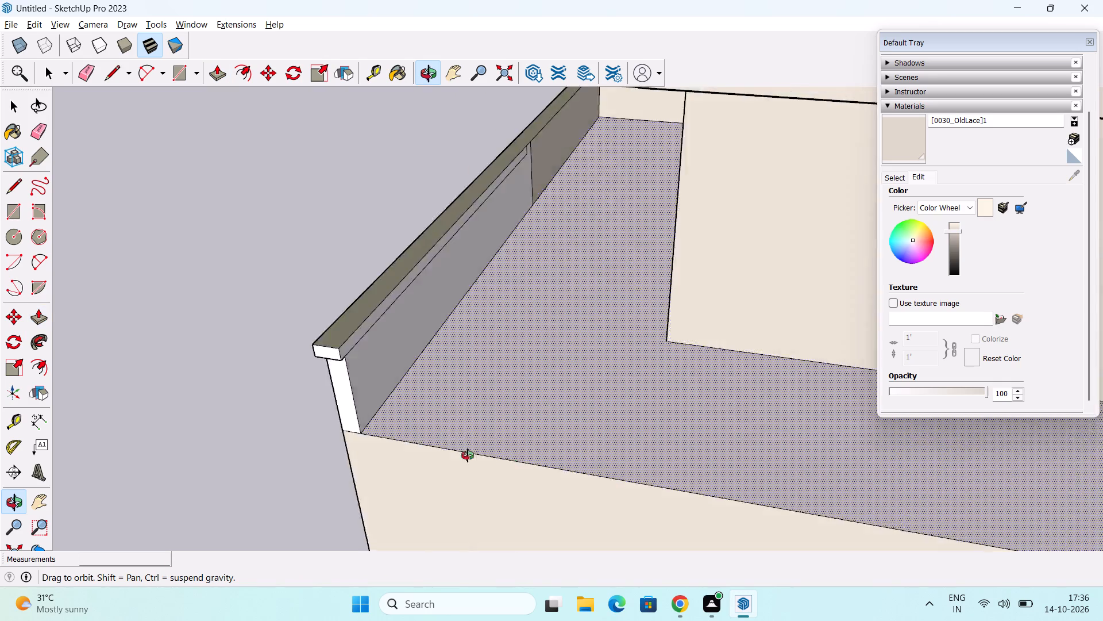
pyautogui.moveTo(468, 455); pyautogui.dragTo(318, 438, button='middle')
pyautogui.moveTo(191, 329); pyautogui.dragTo(211, 328, button='middle')
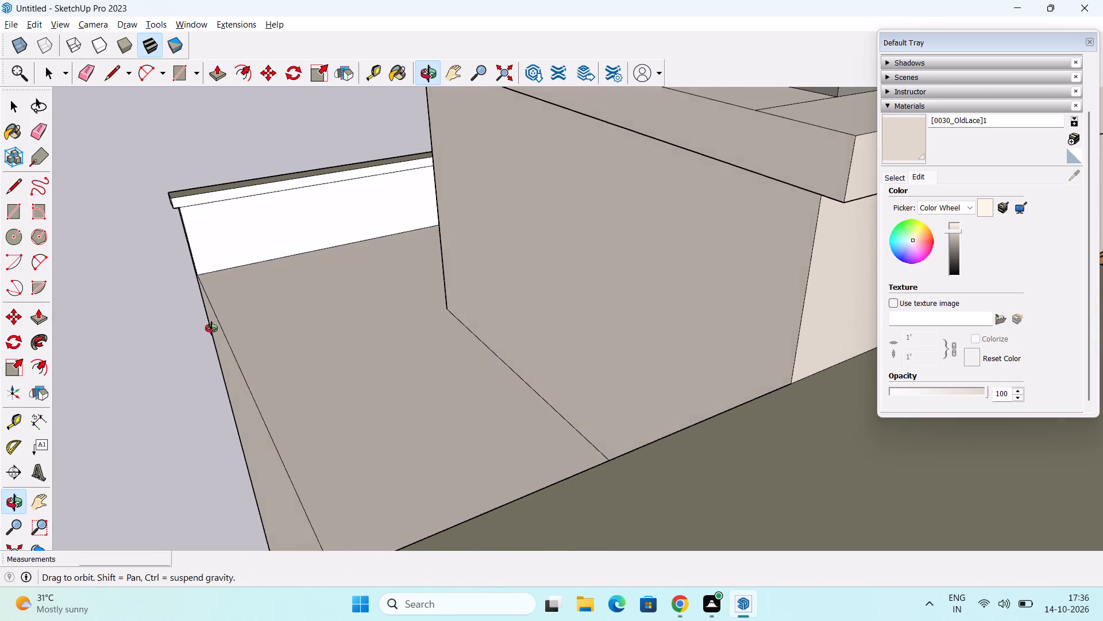
pyautogui.moveTo(211, 328); pyautogui.dragTo(213, 328, button='middle')
pyautogui.scroll(5, 165, 266)
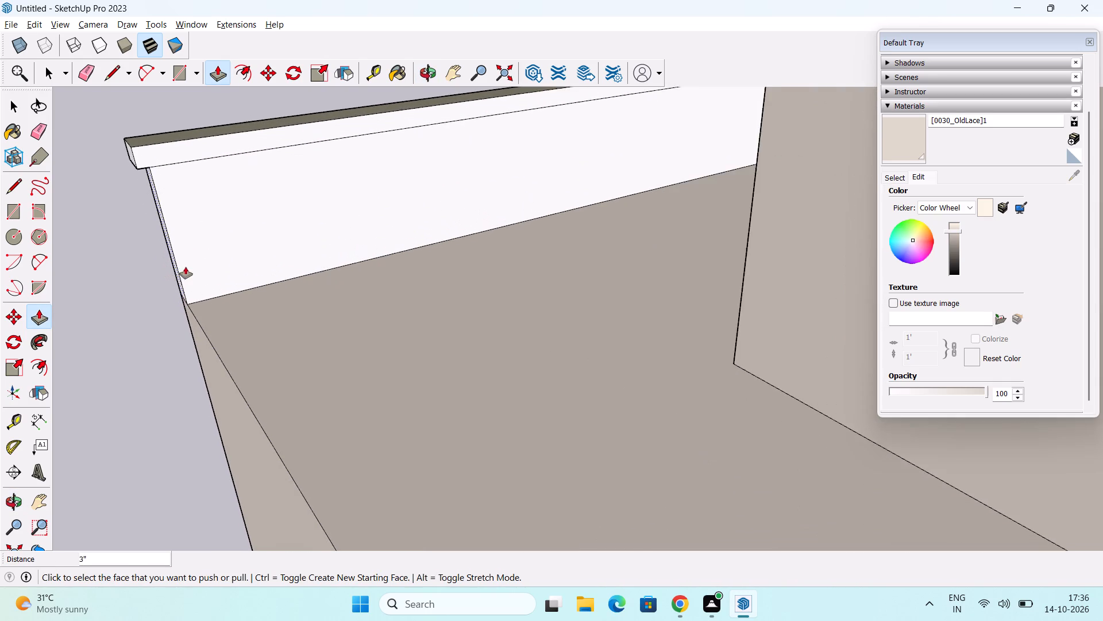
pyautogui.moveTo(186, 267); pyautogui.dragTo(190, 297, button='middle')
pyautogui.press('space')
pyautogui.scroll(2, 182, 285)
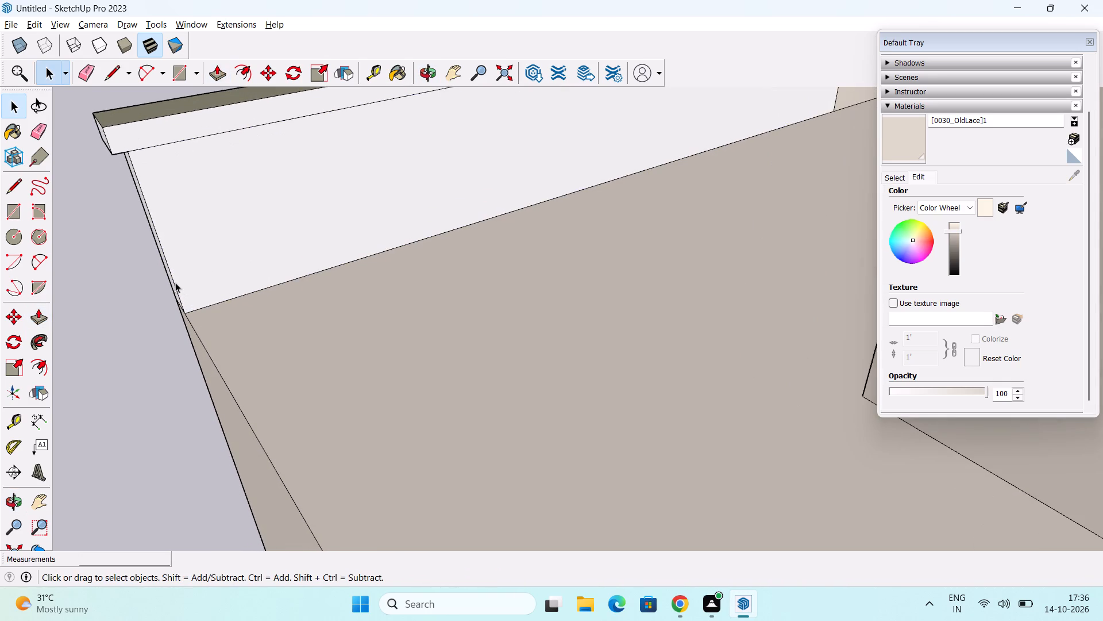
pyautogui.click(175, 282)
pyautogui.press('m')
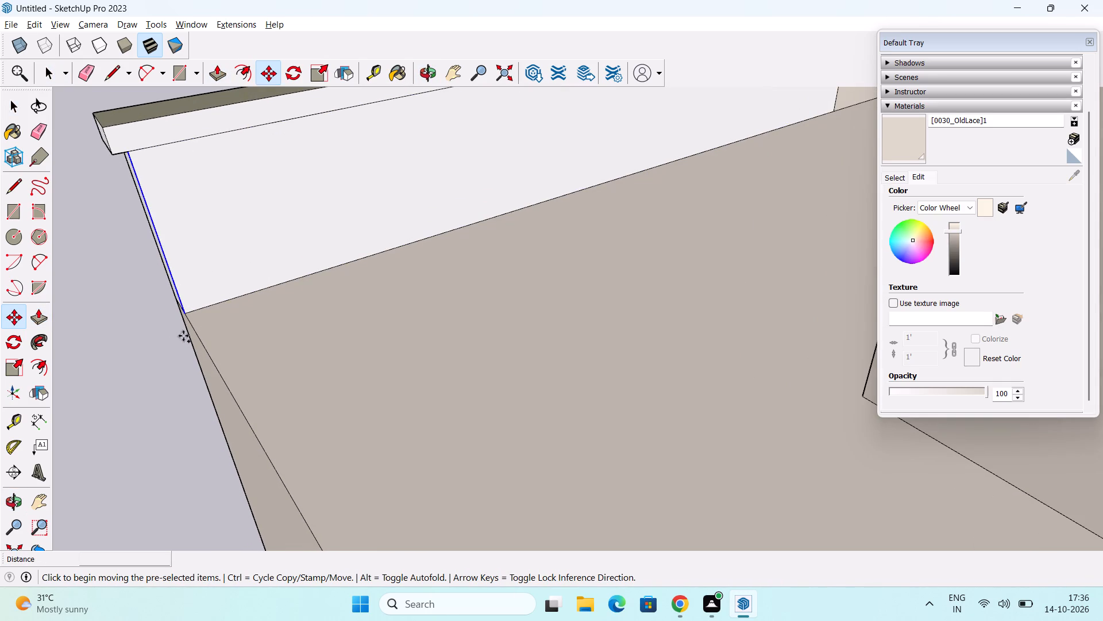
pyautogui.click(186, 318)
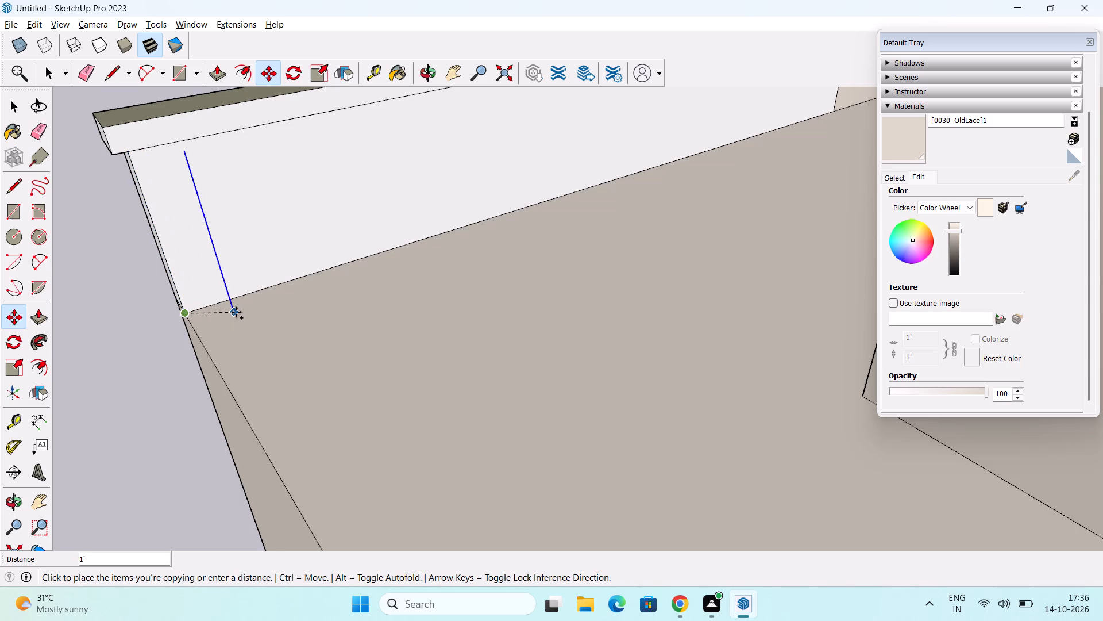
pyautogui.write('6"')
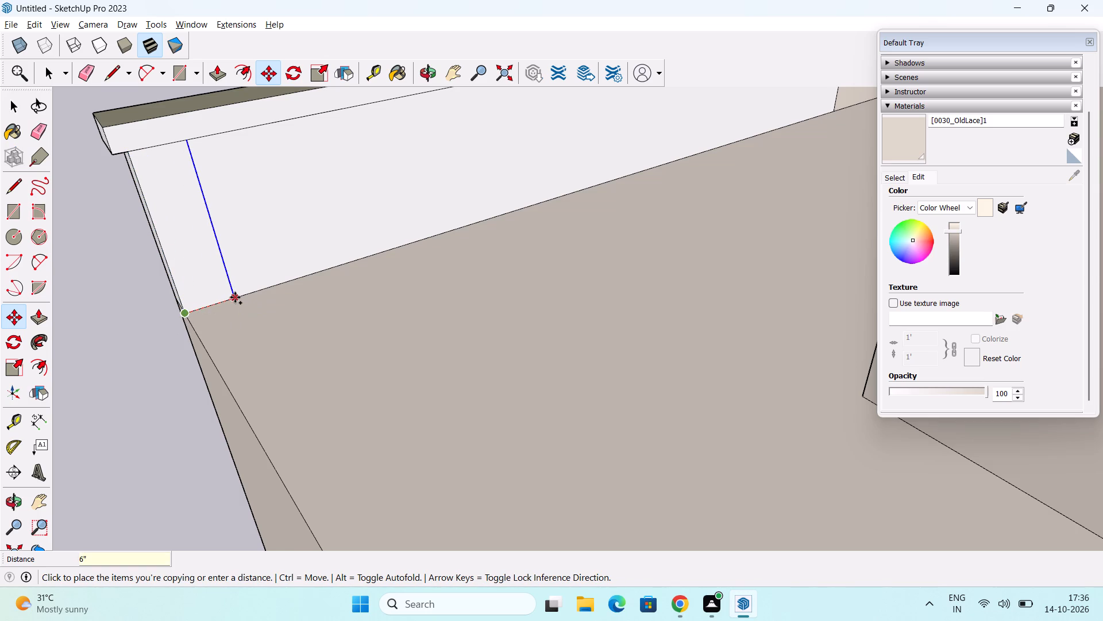
pyautogui.press('Return')
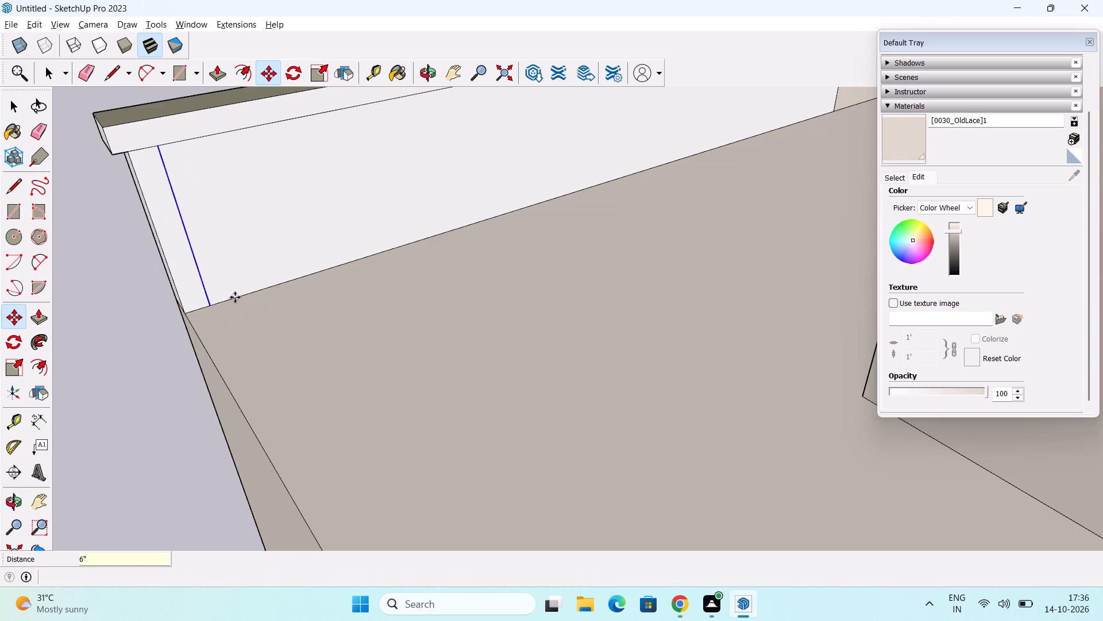
pyautogui.press('space')
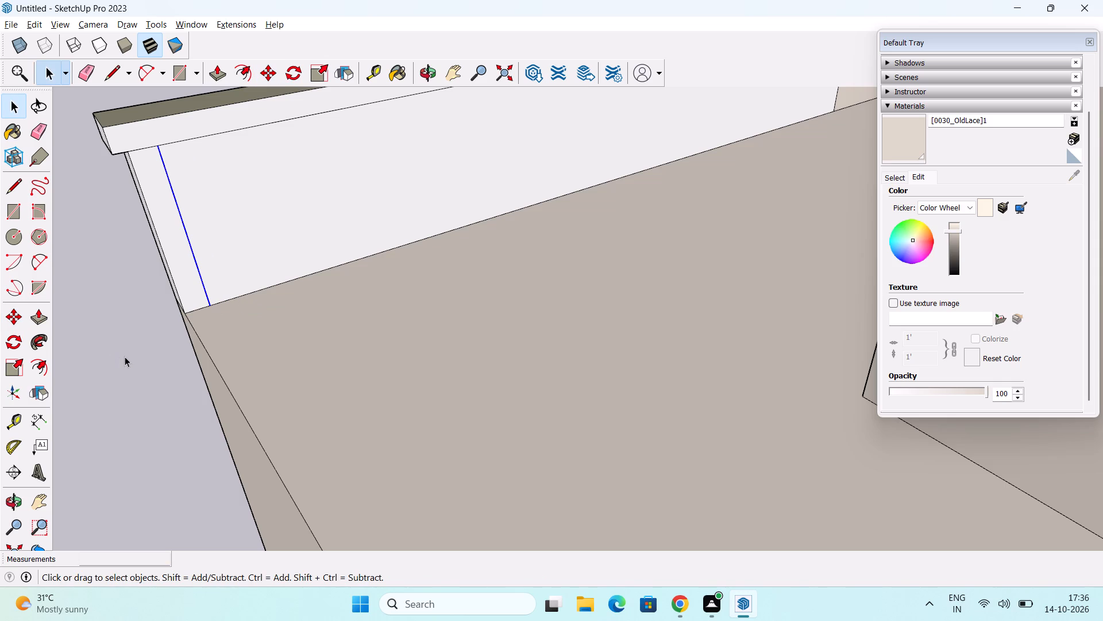
# Push/Pull the 6" strip about 29' 5 3/16" along the outer side wall to the raised front block as a side parapet.
pyautogui.press('p')
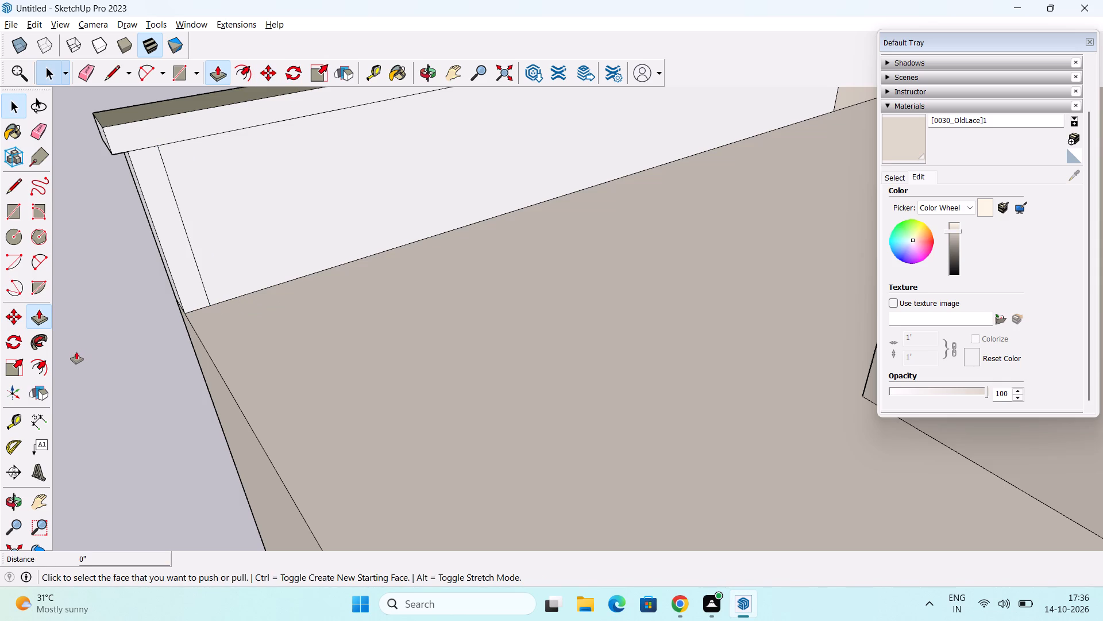
pyautogui.click(168, 258)
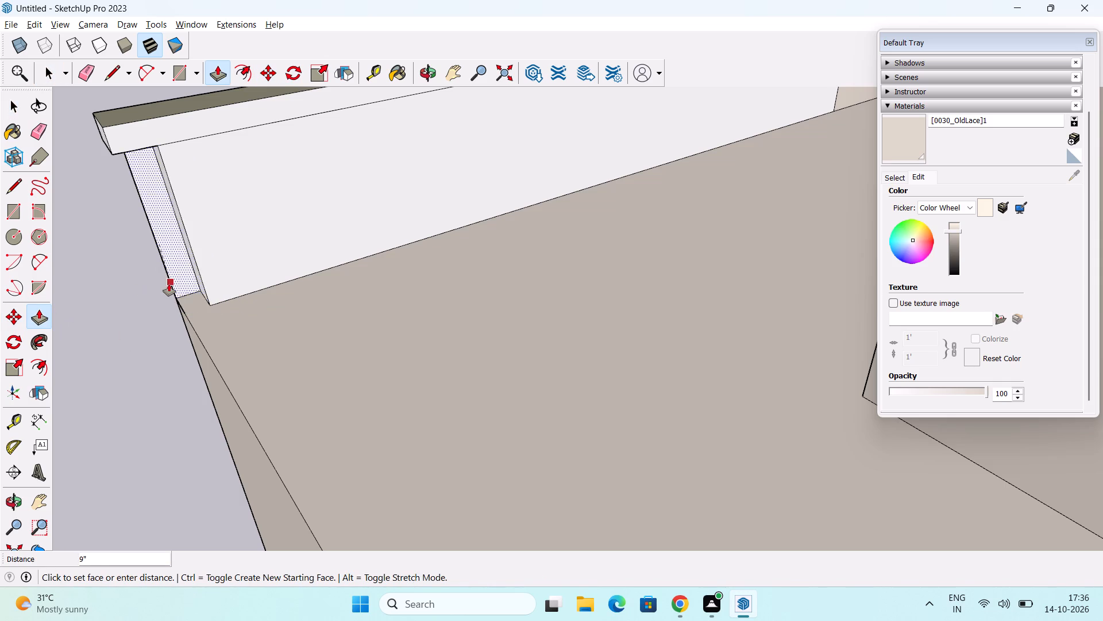
pyautogui.scroll(-2, 238, 334)
pyautogui.moveTo(261, 355); pyautogui.dragTo(594, 357, button='middle')
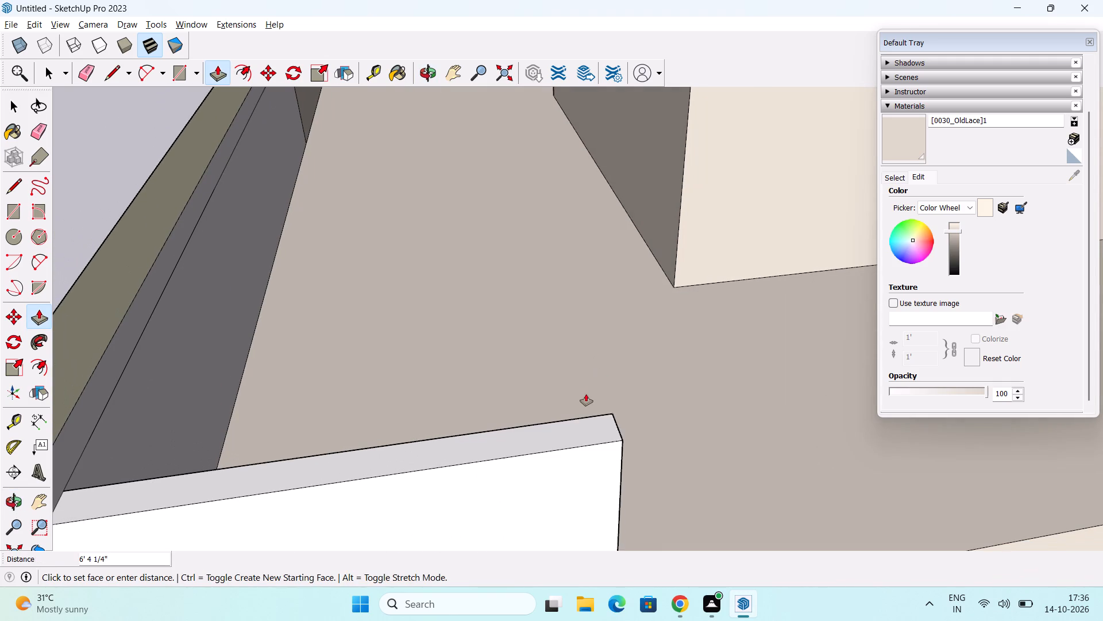
pyautogui.keyDown('shift'); pyautogui.moveTo(584, 399); pyautogui.dragTo(591, 293, button='middle'); pyautogui.keyUp('shift')
pyautogui.scroll(-12, 600, 285)
pyautogui.keyDown('shift'); pyautogui.moveTo(647, 309); pyautogui.dragTo(372, 315, button='middle'); pyautogui.keyUp('shift')
pyautogui.scroll(-3, 407, 305)
pyautogui.keyDown('shift'); pyautogui.moveTo(473, 300); pyautogui.dragTo(345, 337, button='middle'); pyautogui.keyUp('shift')
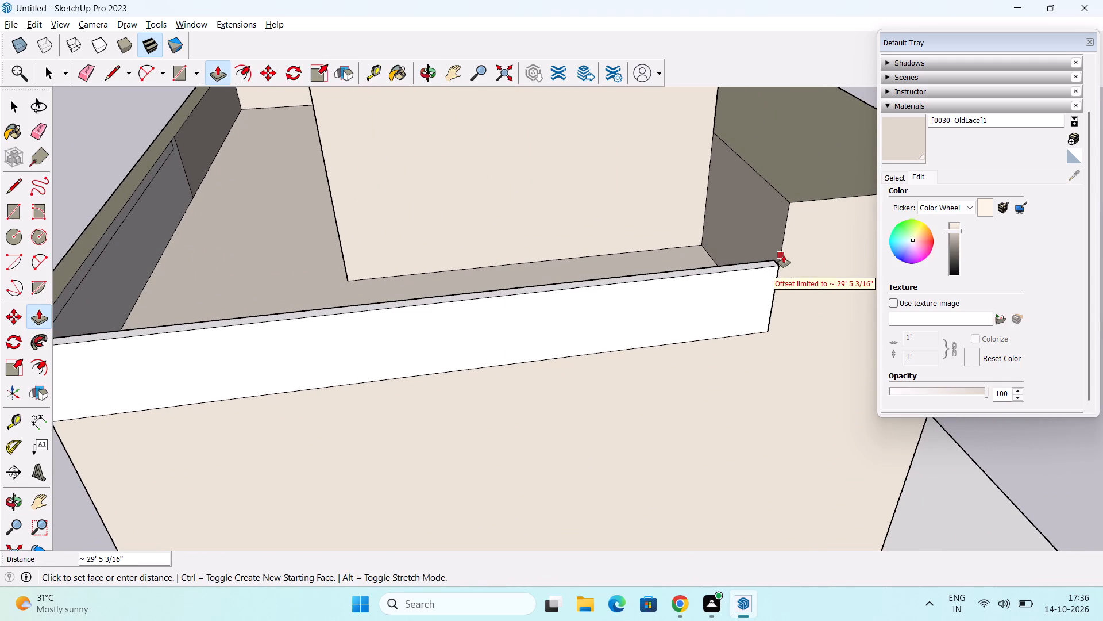
pyautogui.click(784, 255)
# Draw a vertical line across the rear coping's inner side face at the new side parapet's inner top corner.
pyautogui.scroll(-2, 557, 335)
pyautogui.moveTo(166, 349); pyautogui.dragTo(43, 333, button='middle')
pyautogui.scroll(8, 114, 270)
pyautogui.moveTo(167, 266); pyautogui.dragTo(130, 297, button='middle')
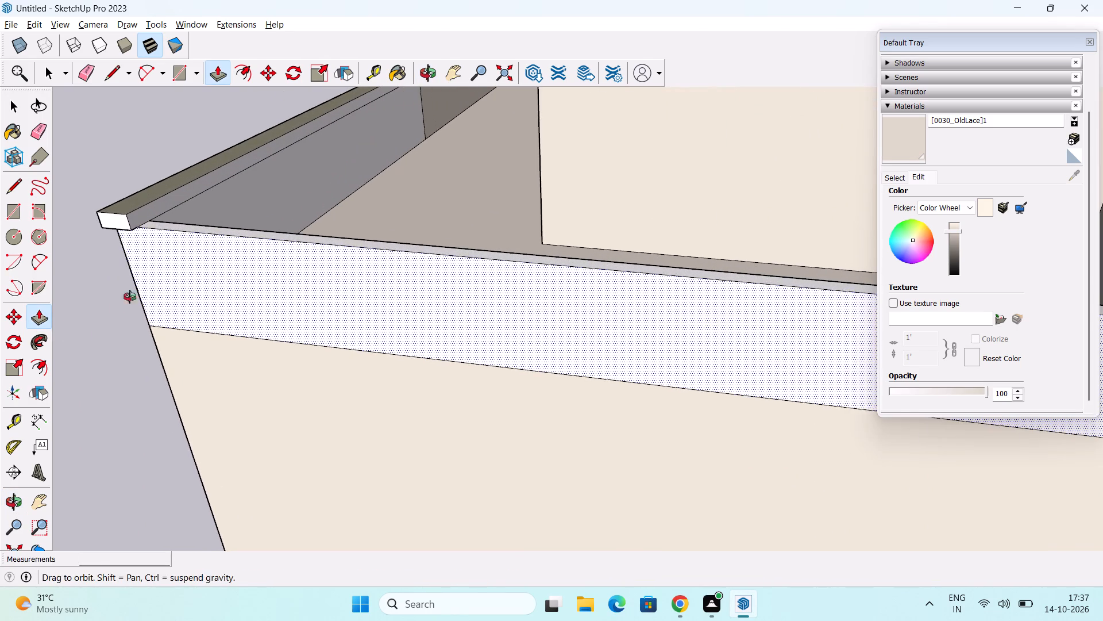
pyautogui.moveTo(130, 297); pyautogui.dragTo(119, 306, button='middle')
pyautogui.press('space')
pyautogui.scroll(6, 145, 237)
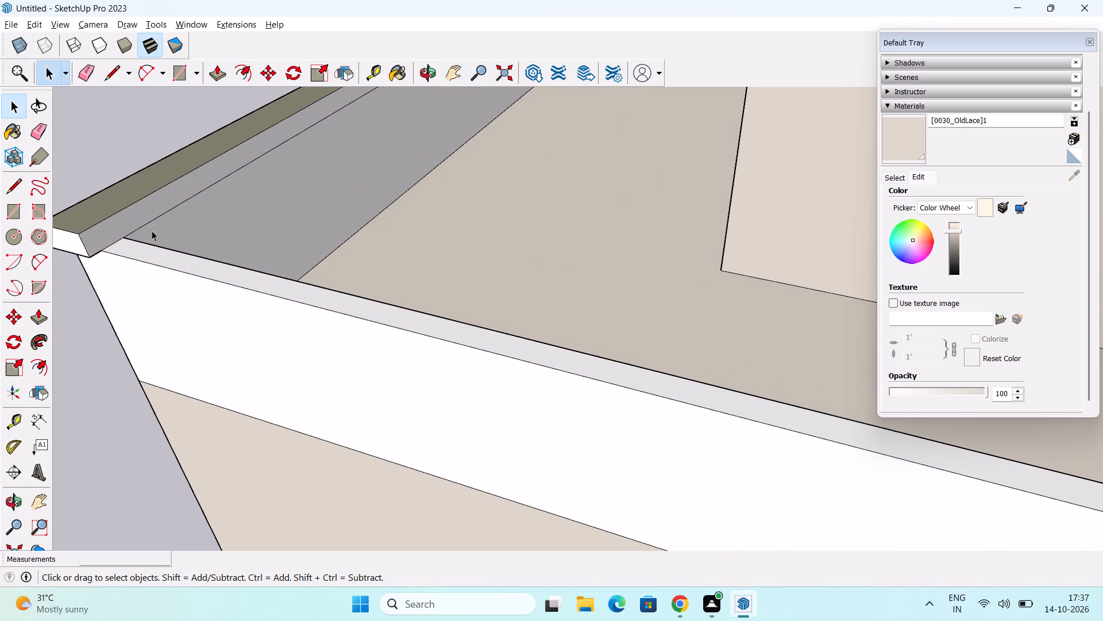
pyautogui.press('l')
pyautogui.click(124, 233)
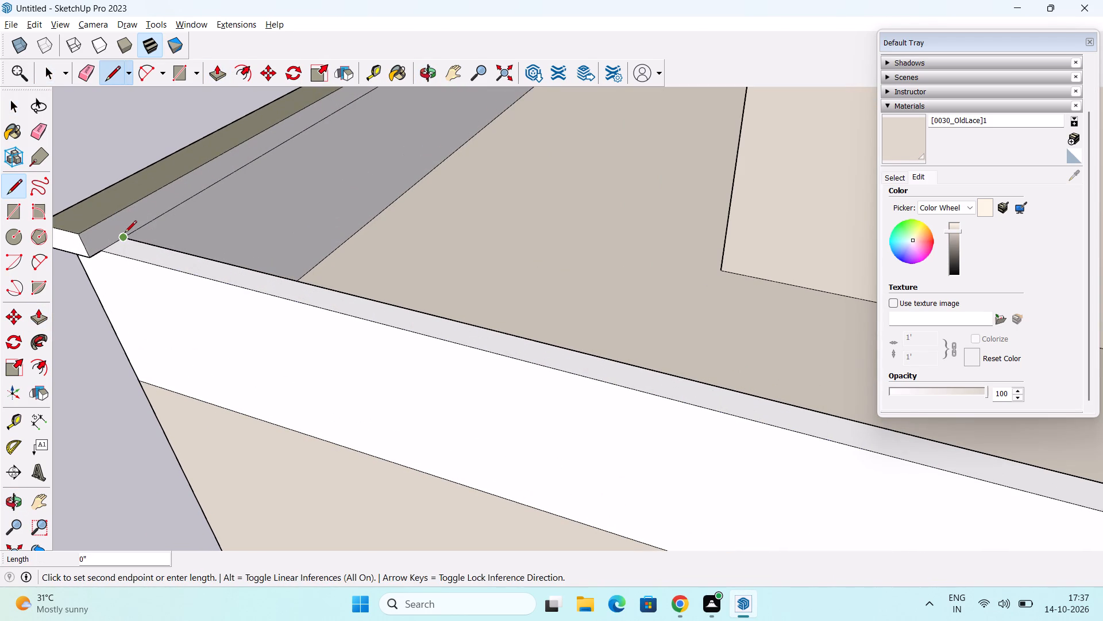
pyautogui.click(115, 215)
pyautogui.press('space')
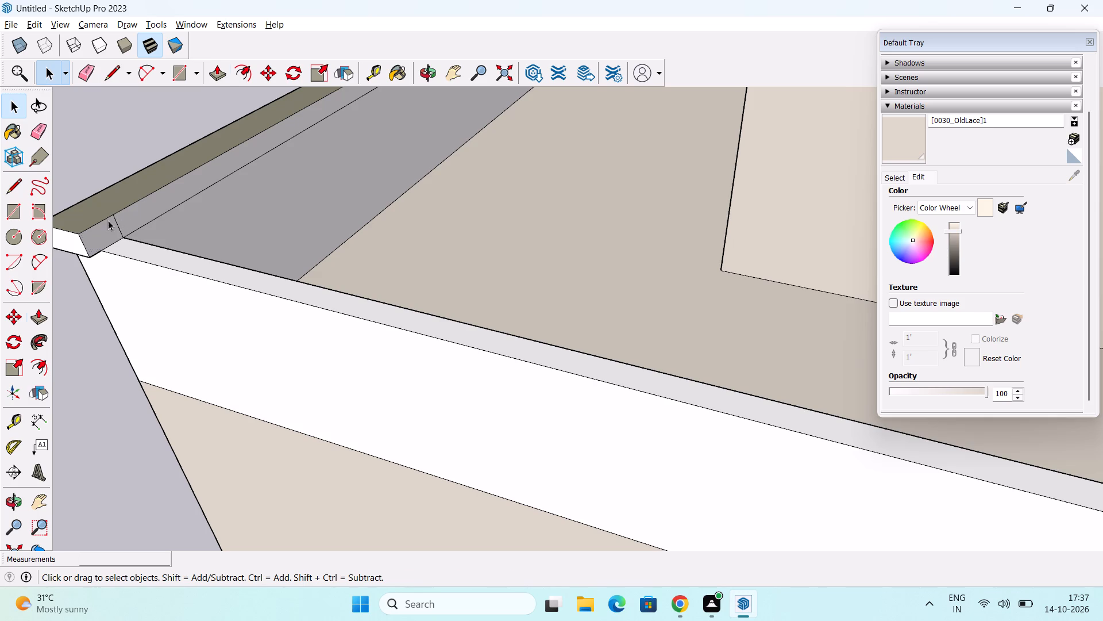
# Push/Pull the divided end of the coping's inner face about 29' 5 3/16" along the side parapet to the raised front block.
pyautogui.press('p')
pyautogui.click(101, 233)
pyautogui.scroll(-3, 327, 301)
pyautogui.keyDown('shift'); pyautogui.moveTo(465, 386); pyautogui.dragTo(221, 365, button='middle'); pyautogui.keyUp('shift')
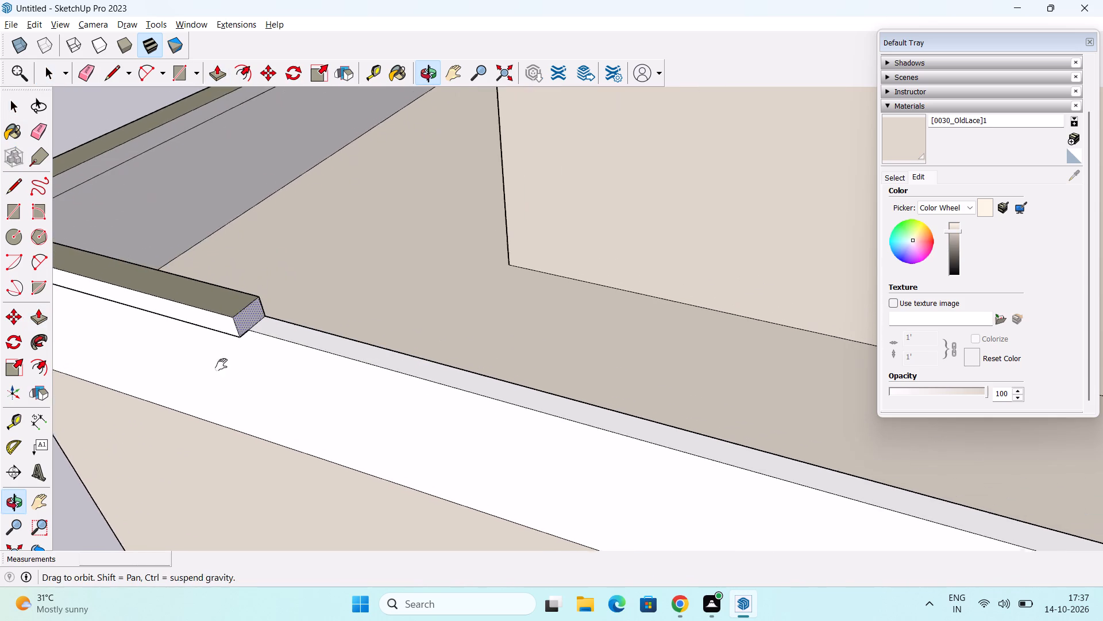
pyautogui.keyDown('shift'); pyautogui.moveTo(221, 365); pyautogui.dragTo(221, 365, button='middle'); pyautogui.keyUp('shift')
pyautogui.scroll(-3, 511, 423)
pyautogui.moveTo(731, 478); pyautogui.dragTo(338, 247, button='middle')
pyautogui.scroll(-1, 400, 237)
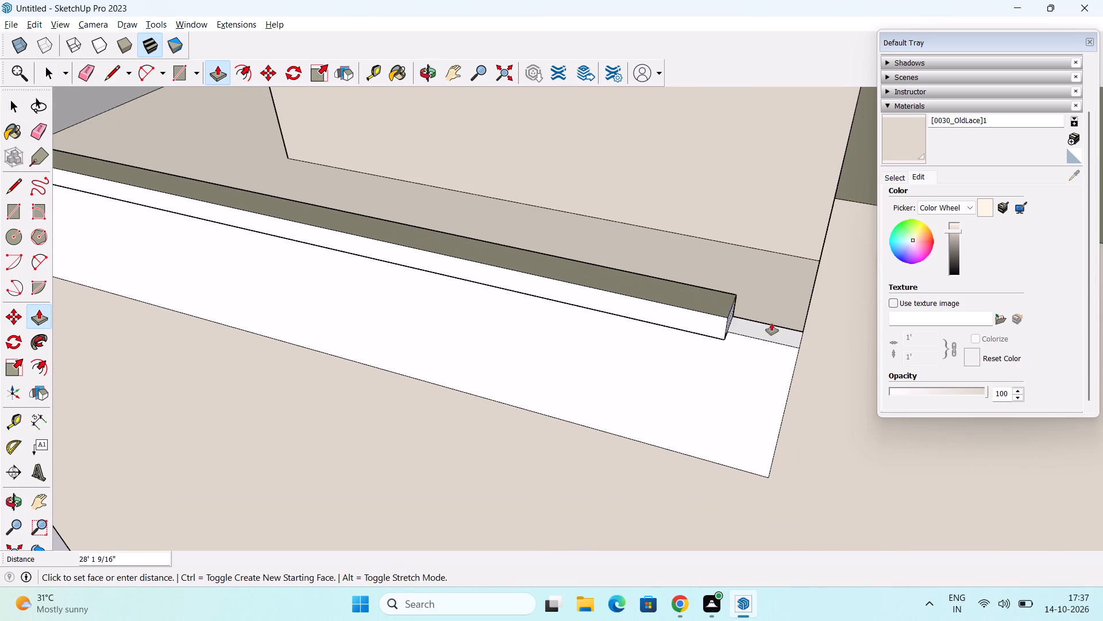
pyautogui.click(814, 292)
# Paint the new side parapet and its coping, plus the roof-facing sides of the rear parapet and coping, with adjusted OldLace.
pyautogui.press('space')
pyautogui.click(892, 143)
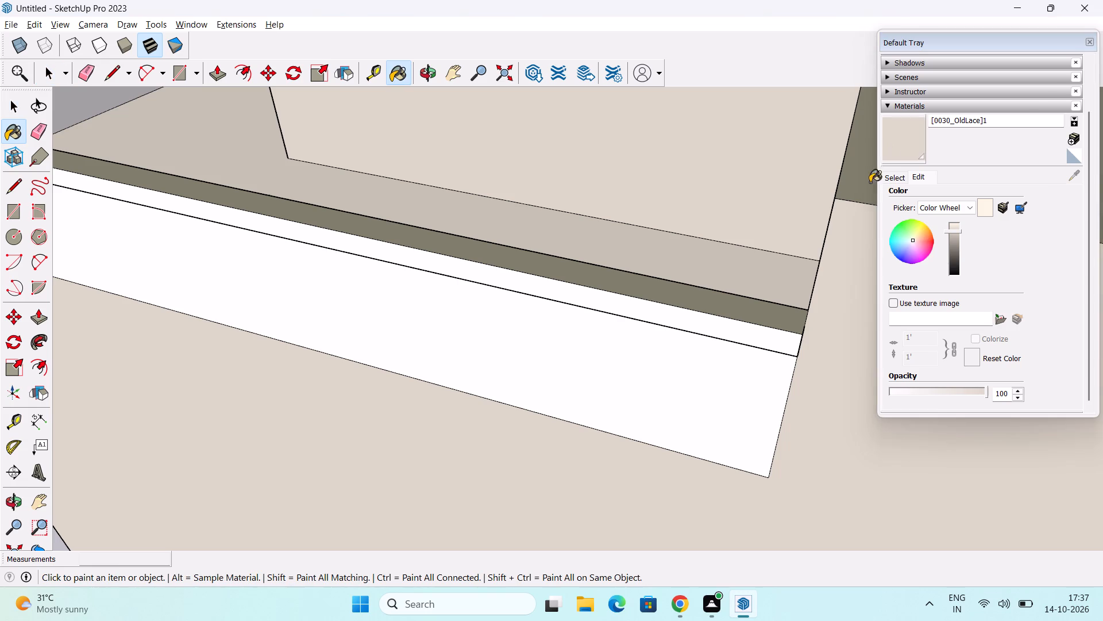
pyautogui.click(672, 310)
pyautogui.click(658, 354)
pyautogui.scroll(-3, 609, 379)
pyautogui.click(172, 106)
pyautogui.keyDown('shift'); pyautogui.moveTo(132, 183); pyautogui.dragTo(335, 305, button='middle'); pyautogui.keyUp('shift')
pyautogui.click(294, 232)
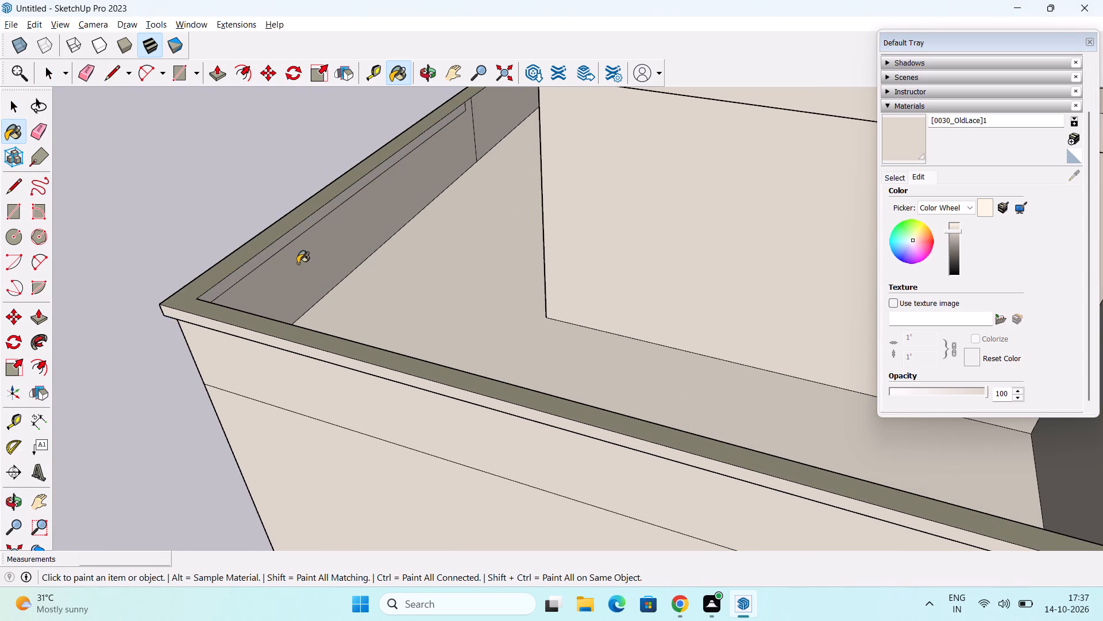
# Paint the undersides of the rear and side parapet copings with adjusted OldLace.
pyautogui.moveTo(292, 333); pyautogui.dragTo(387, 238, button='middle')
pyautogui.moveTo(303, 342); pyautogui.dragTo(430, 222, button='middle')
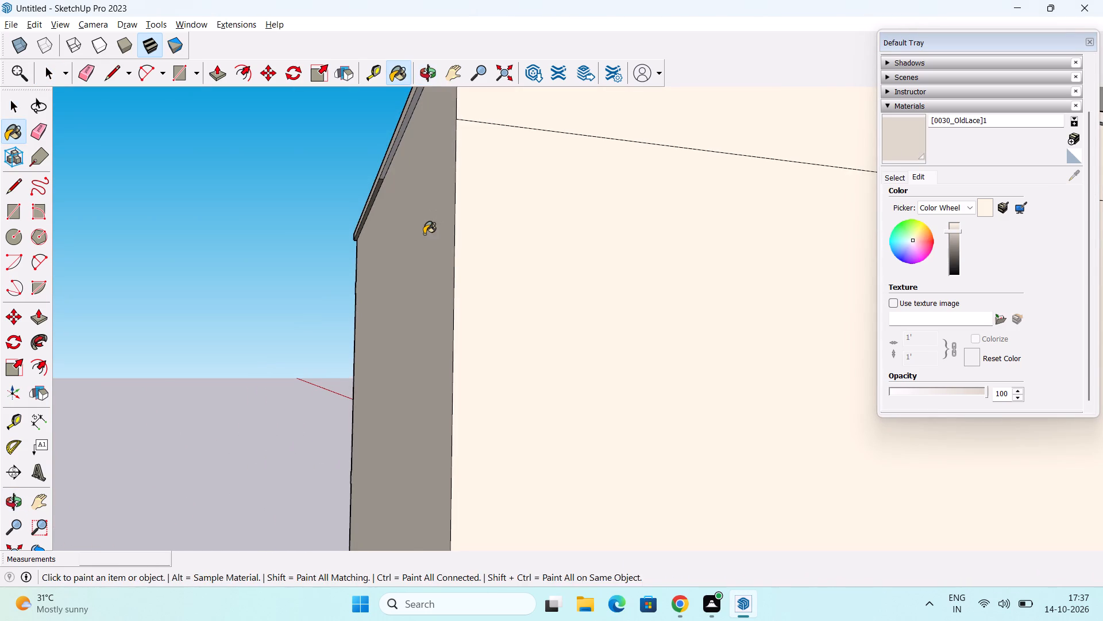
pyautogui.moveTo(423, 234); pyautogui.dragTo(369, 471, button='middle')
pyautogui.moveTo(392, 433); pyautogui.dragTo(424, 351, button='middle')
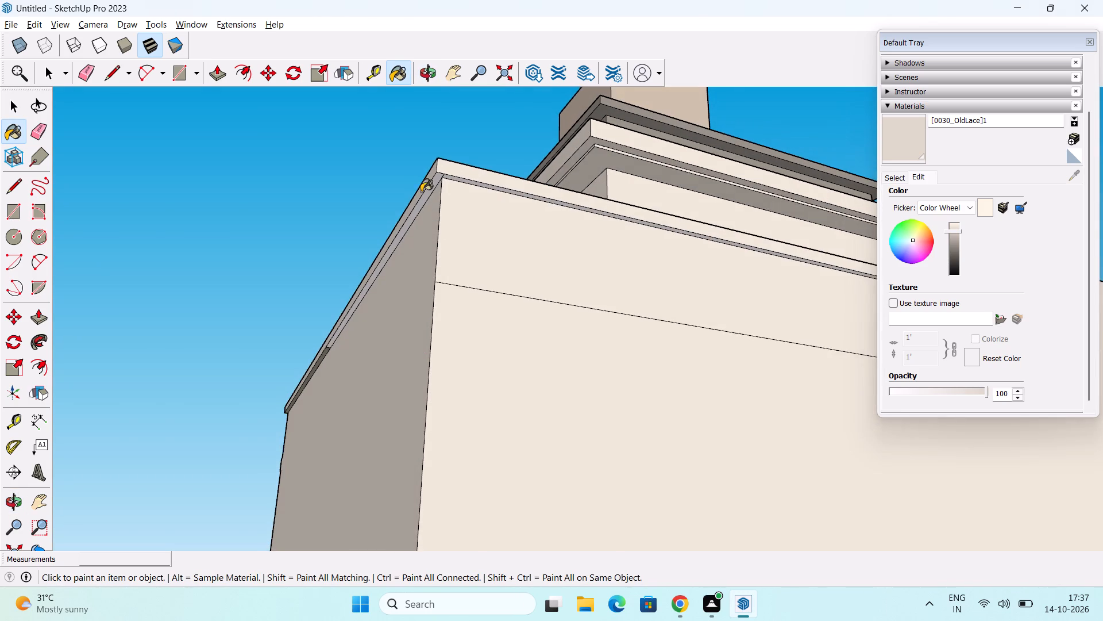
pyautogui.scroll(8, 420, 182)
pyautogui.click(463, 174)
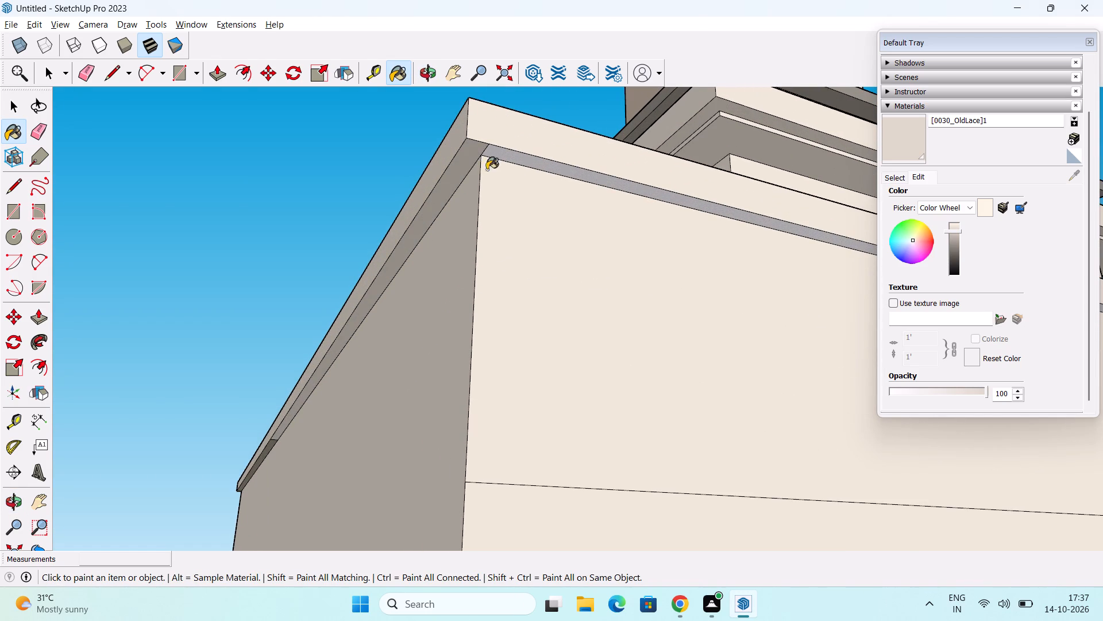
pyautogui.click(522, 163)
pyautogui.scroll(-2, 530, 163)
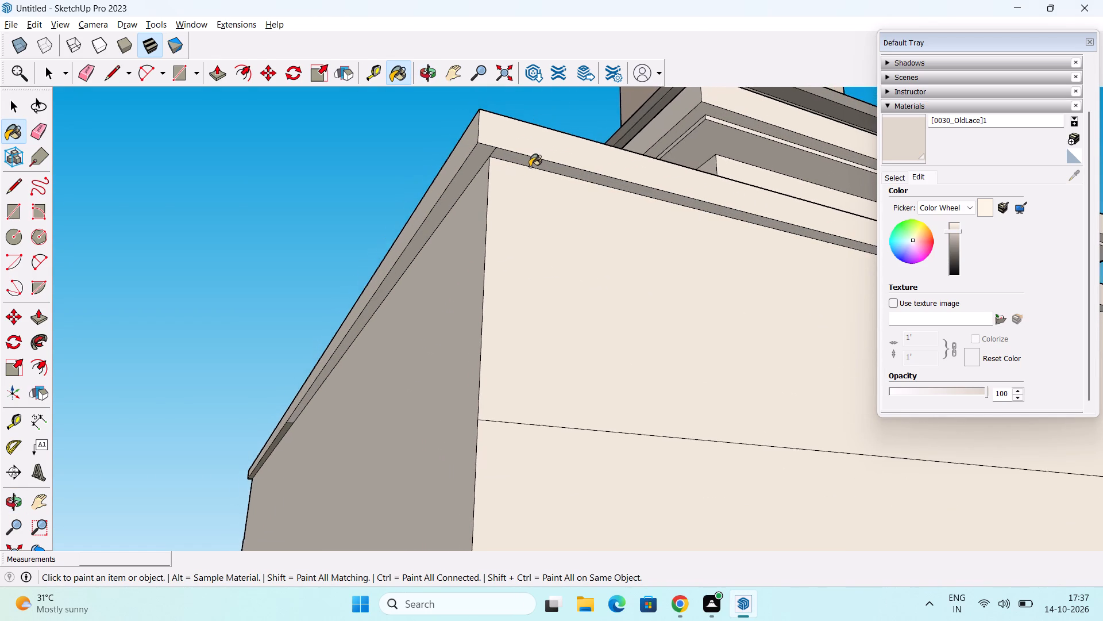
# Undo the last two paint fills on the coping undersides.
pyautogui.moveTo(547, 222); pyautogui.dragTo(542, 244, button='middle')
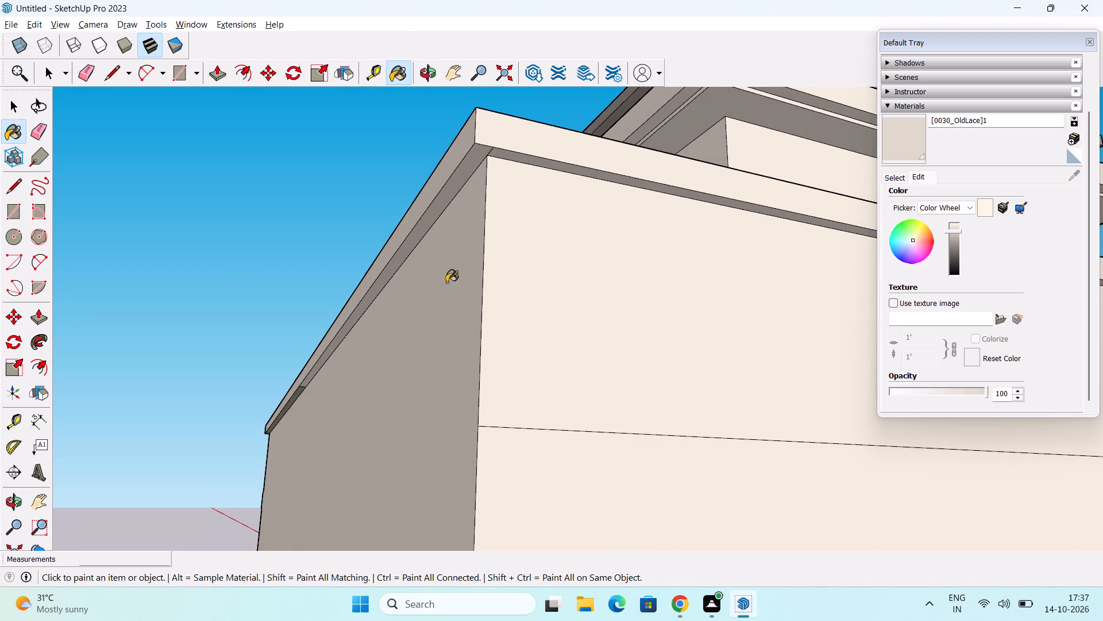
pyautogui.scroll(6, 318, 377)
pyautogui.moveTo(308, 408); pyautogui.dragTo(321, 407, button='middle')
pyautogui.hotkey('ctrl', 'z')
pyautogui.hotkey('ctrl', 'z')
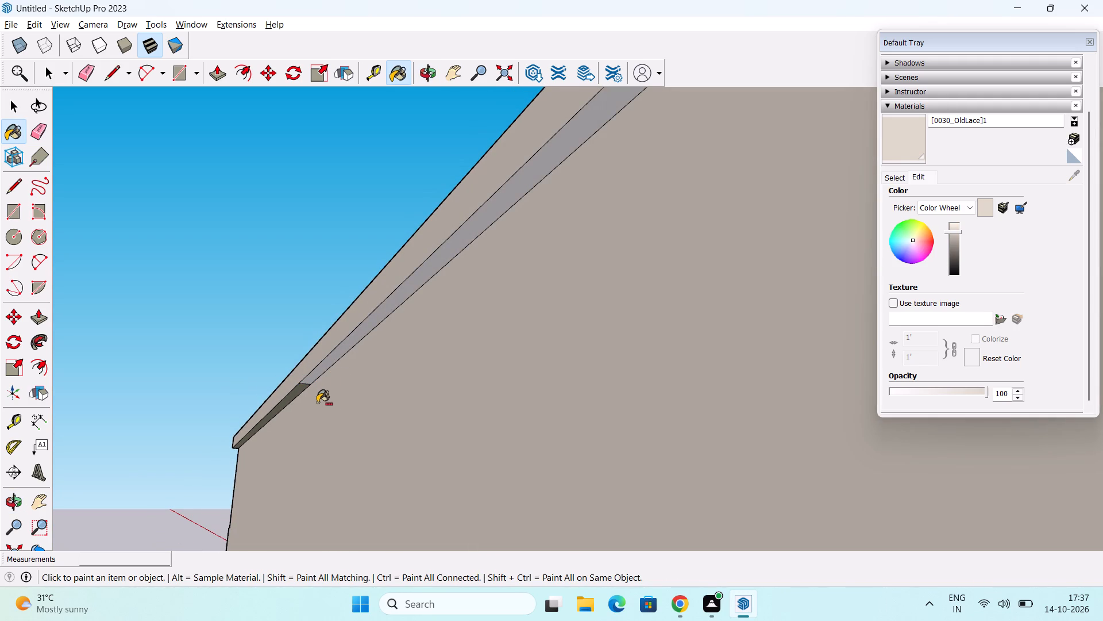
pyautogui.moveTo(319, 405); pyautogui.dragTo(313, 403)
# Delete the edges dividing the coping's underside at the rear joint and at the rear outer corner.
pyautogui.press('space')
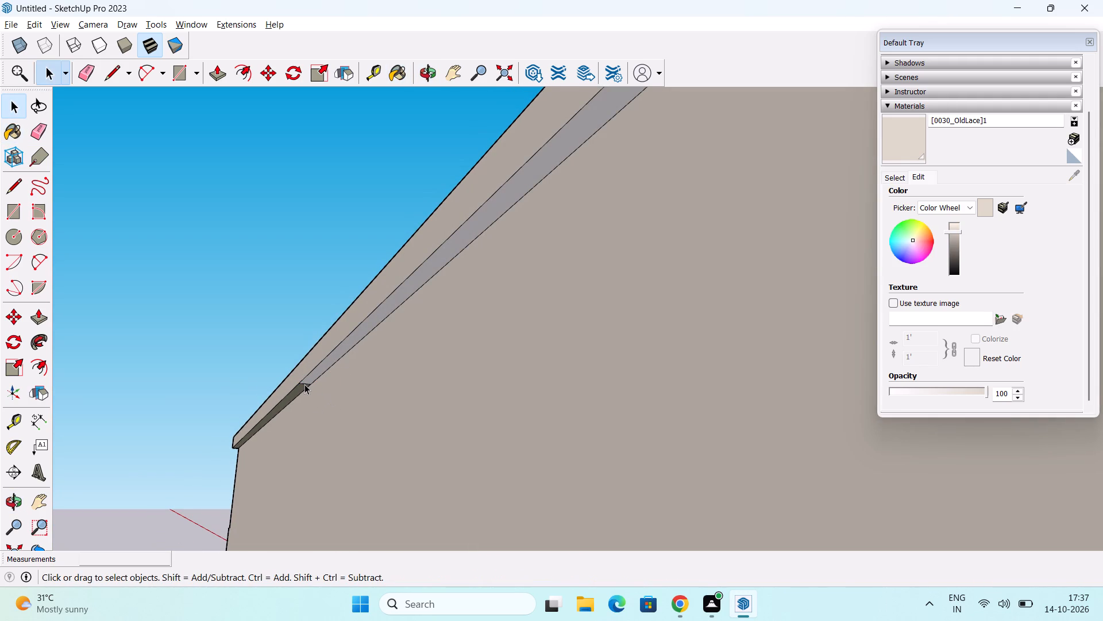
pyautogui.click(304, 384)
pyautogui.press('Delete')
pyautogui.scroll(-2, 322, 383)
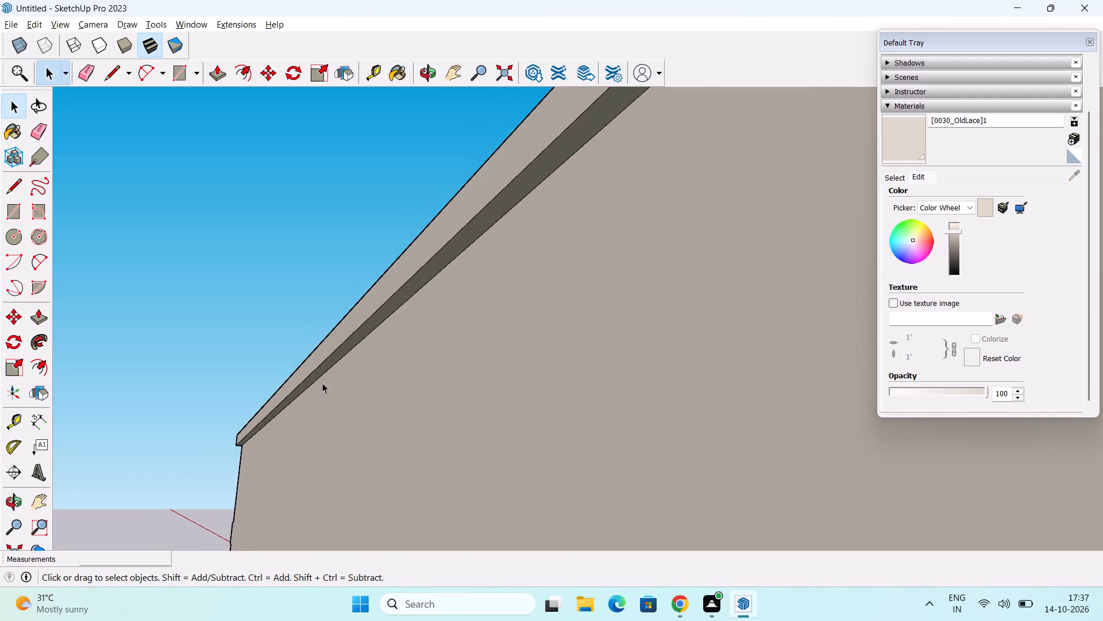
pyautogui.scroll(-9, 322, 383)
pyautogui.scroll(7, 487, 278)
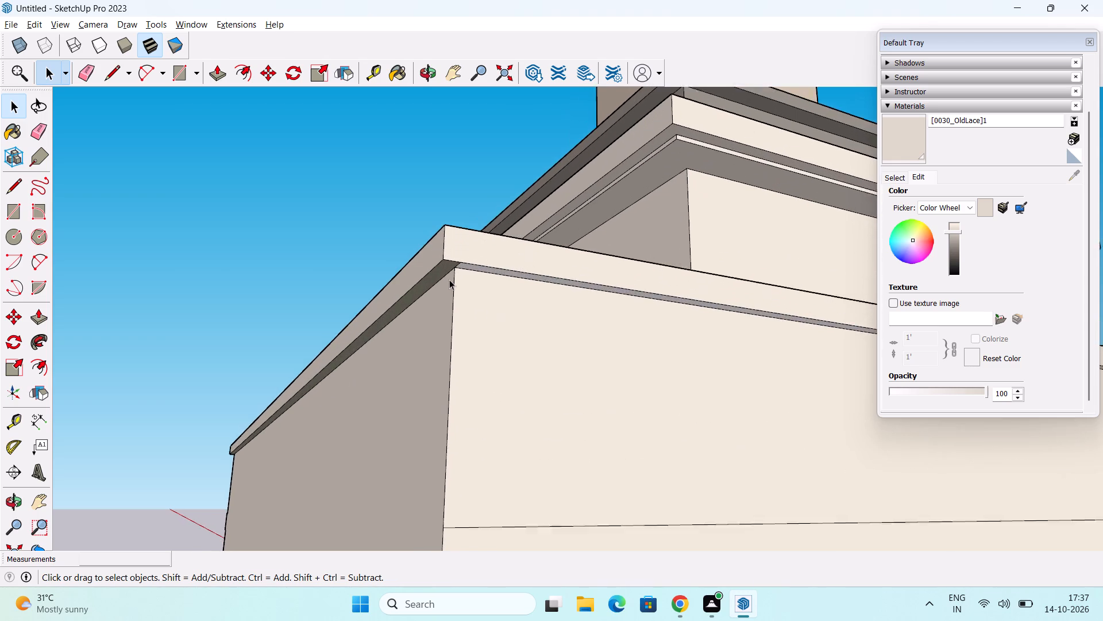
pyautogui.scroll(4, 449, 279)
pyautogui.click(464, 257)
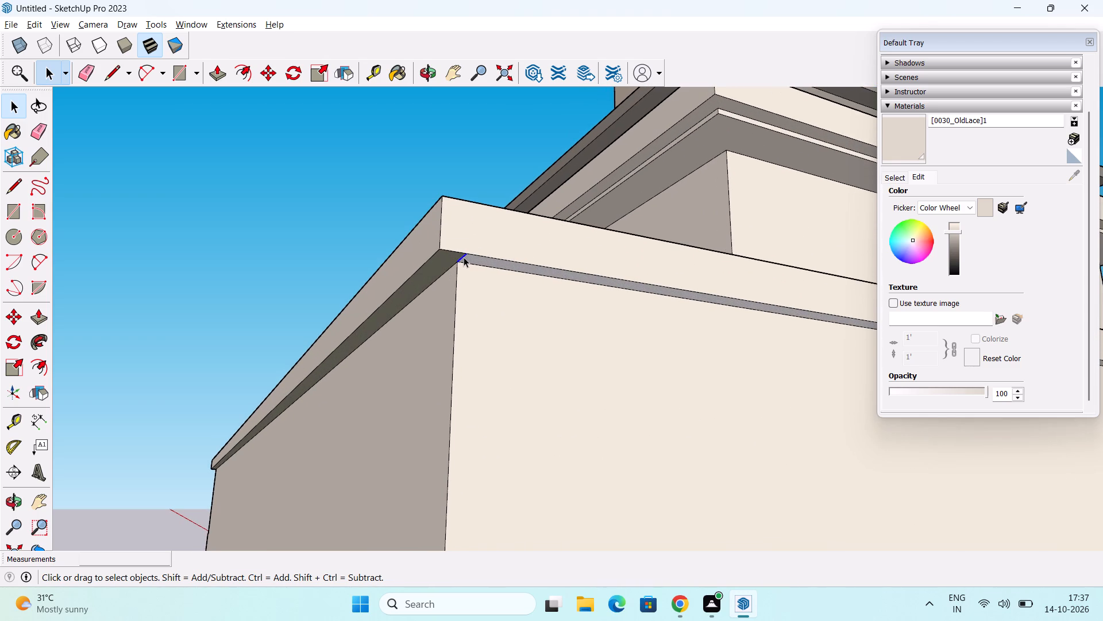
pyautogui.press('Delete')
# Paint the white end face of the side parapet coping, where it meets the tall front block, with adjusted OldLace.
pyautogui.scroll(-7, 475, 267)
pyautogui.moveTo(582, 333); pyautogui.dragTo(129, 276, button='middle')
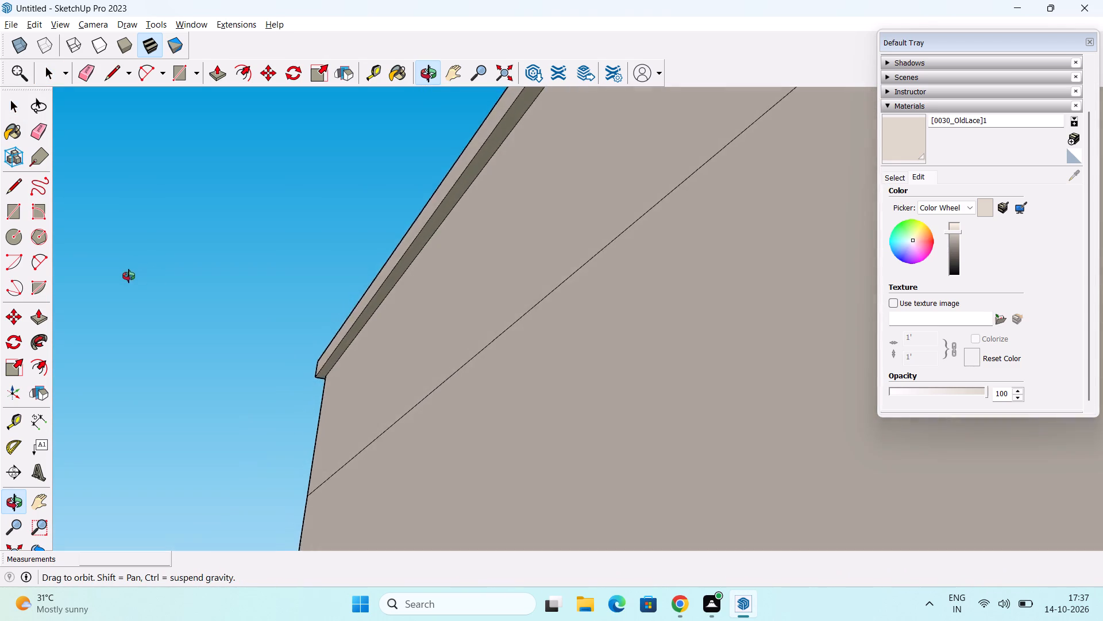
pyautogui.moveTo(129, 276); pyautogui.dragTo(165, 287, button='middle')
pyautogui.scroll(-15, 308, 283)
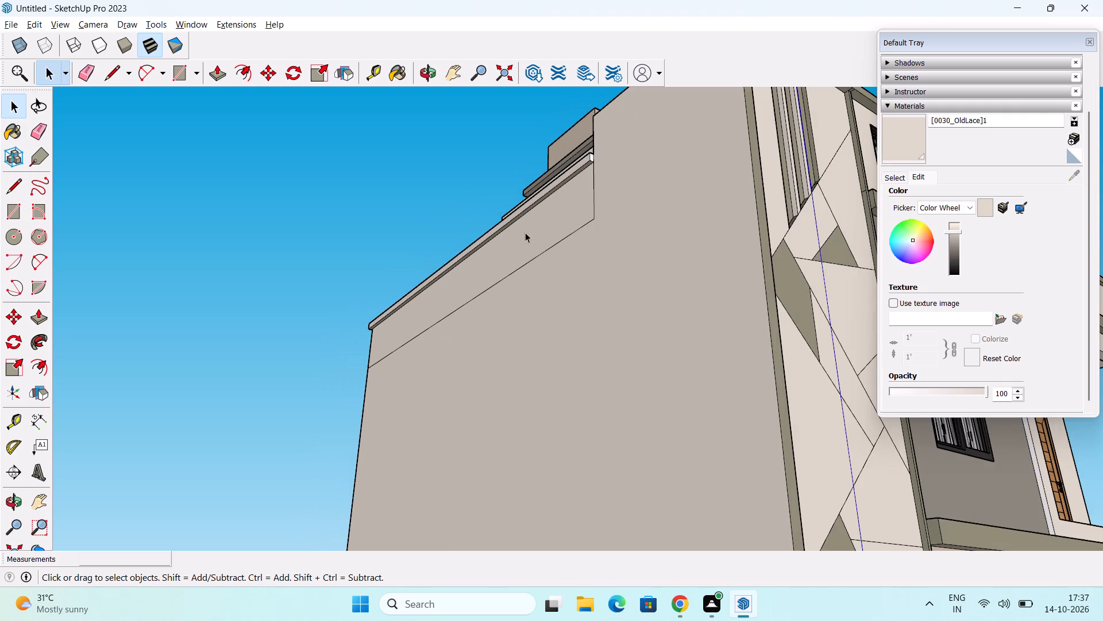
pyautogui.moveTo(526, 239); pyautogui.dragTo(492, 335, button='middle')
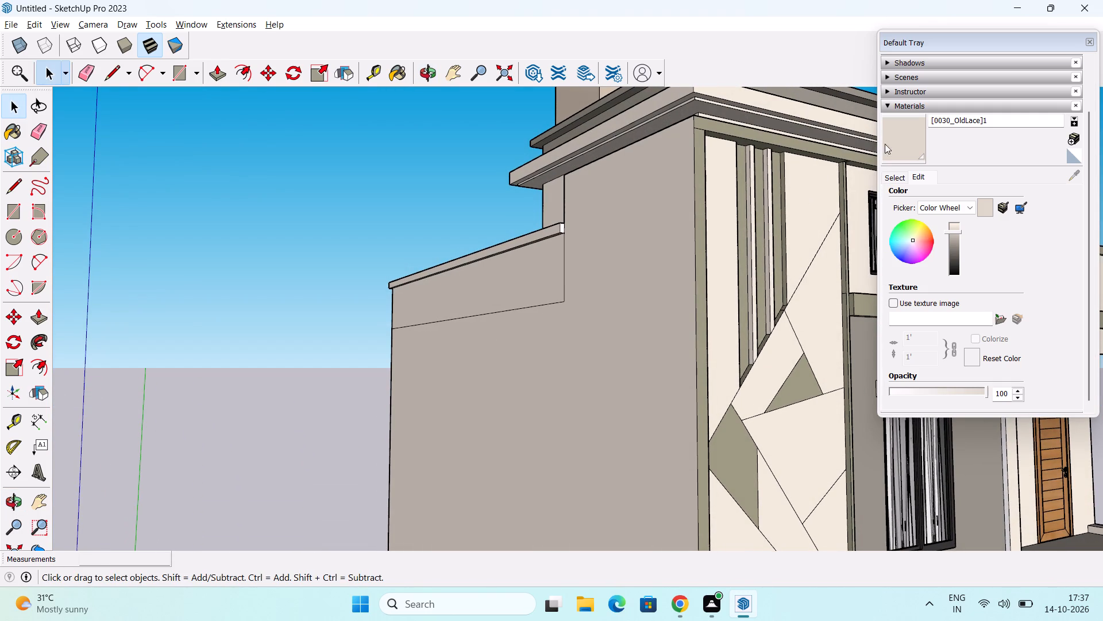
pyautogui.click(907, 140)
pyautogui.scroll(9, 538, 250)
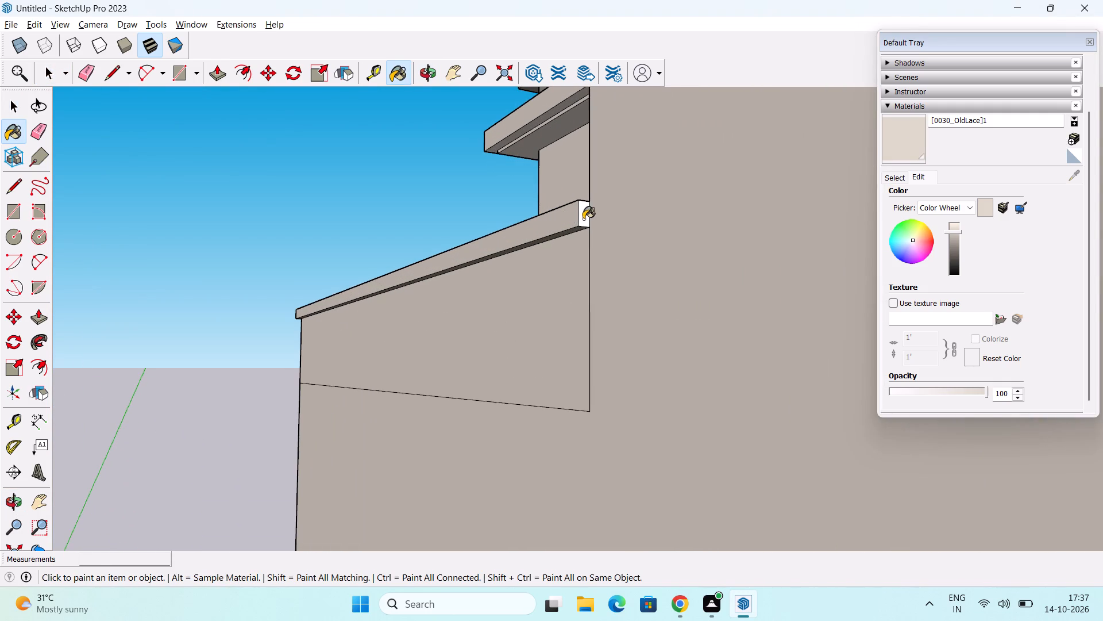
pyautogui.click(583, 218)
# Paint the white end strip of the front roof parapet, beside the tall front block, with adjusted OldLace.
pyautogui.scroll(-3, 519, 275)
pyautogui.moveTo(391, 336); pyautogui.dragTo(658, 348, button='middle')
pyautogui.moveTo(313, 351); pyautogui.dragTo(607, 312, button='middle')
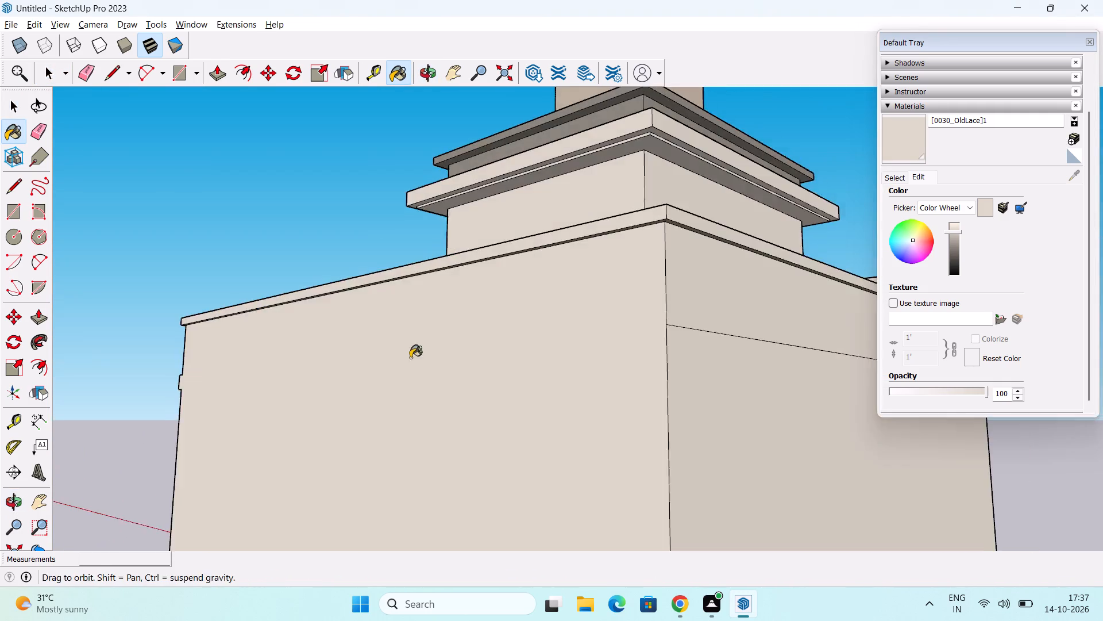
pyautogui.moveTo(387, 363); pyautogui.dragTo(662, 394, button='middle')
pyautogui.moveTo(487, 416); pyautogui.dragTo(700, 442, button='middle')
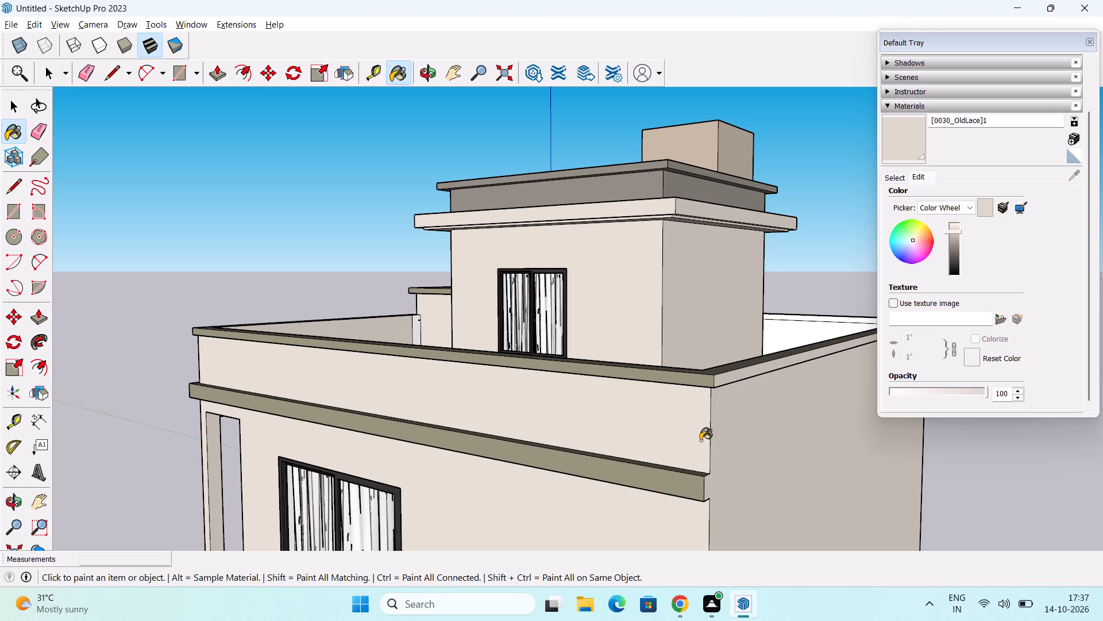
pyautogui.scroll(-3, 595, 422)
pyautogui.scroll(10, 421, 346)
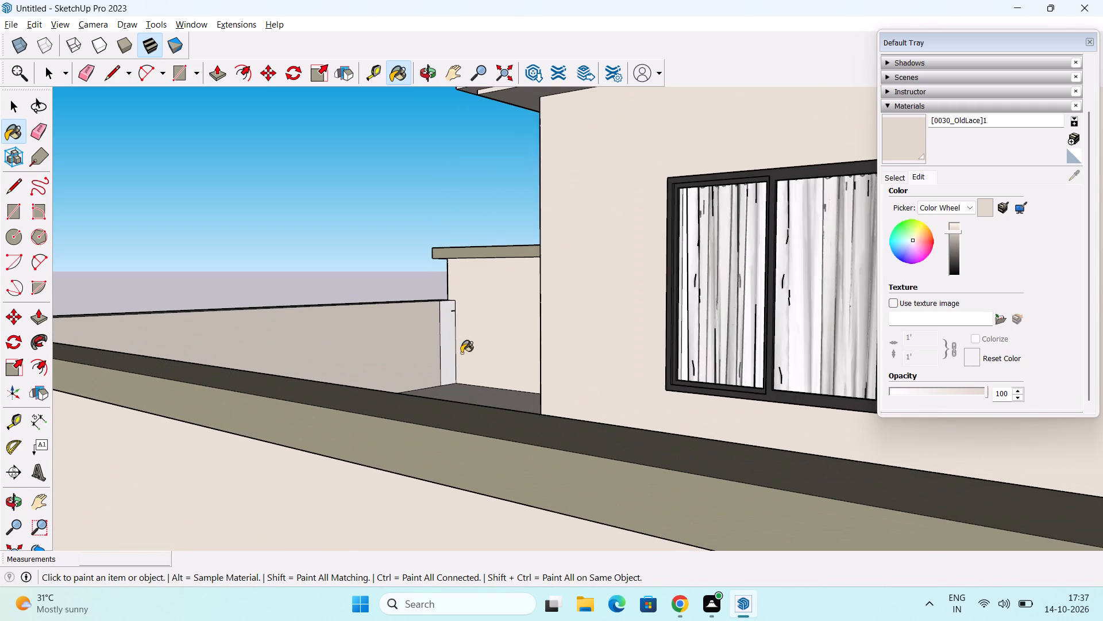
pyautogui.click(448, 348)
# Paint the roof-facing sides of the far side parapet and its coping, behind the rooftop room, with adjusted OldLace.
pyautogui.scroll(-3, 446, 359)
pyautogui.moveTo(443, 373); pyautogui.dragTo(529, 486, button='middle')
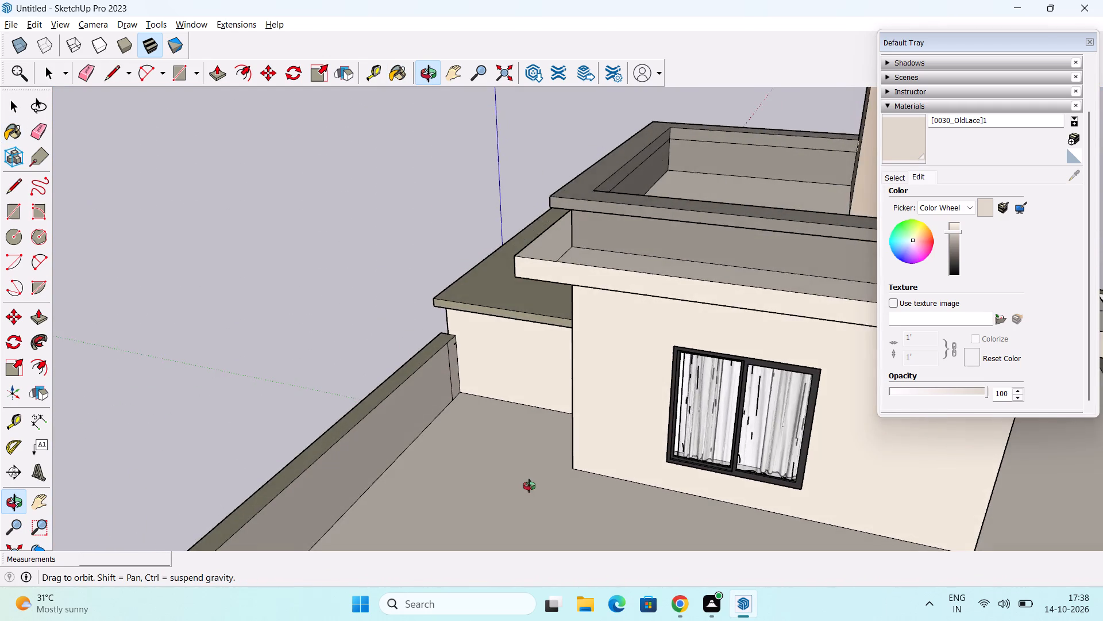
pyautogui.moveTo(529, 486); pyautogui.dragTo(90, 405, button='middle')
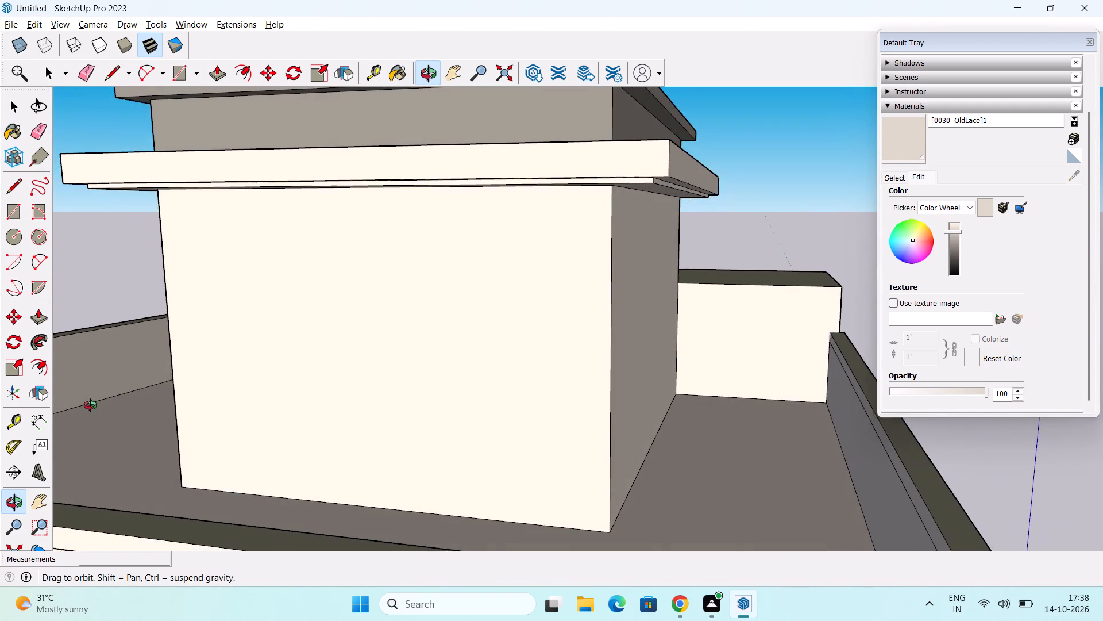
pyautogui.moveTo(90, 405); pyautogui.dragTo(28, 410, button='middle')
pyautogui.keyDown('shift'); pyautogui.moveTo(45, 404); pyautogui.dragTo(306, 355, button='middle'); pyautogui.keyUp('shift')
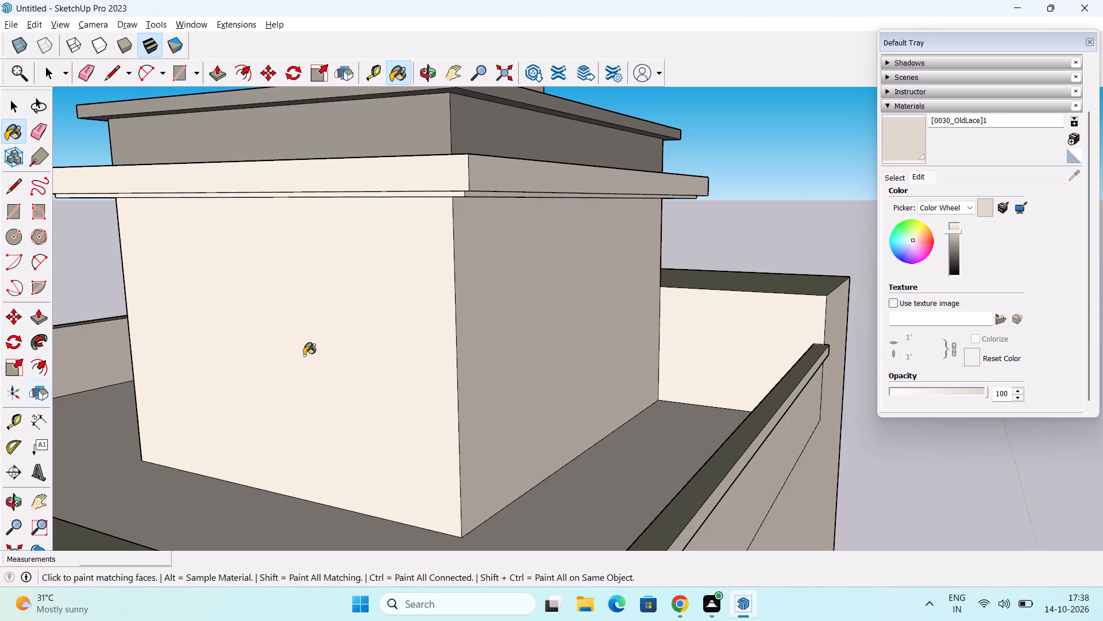
pyautogui.keyDown('shift'); pyautogui.moveTo(155, 383); pyautogui.dragTo(362, 333, button='middle'); pyautogui.keyUp('shift')
pyautogui.moveTo(171, 323); pyautogui.dragTo(161, 342, button='middle')
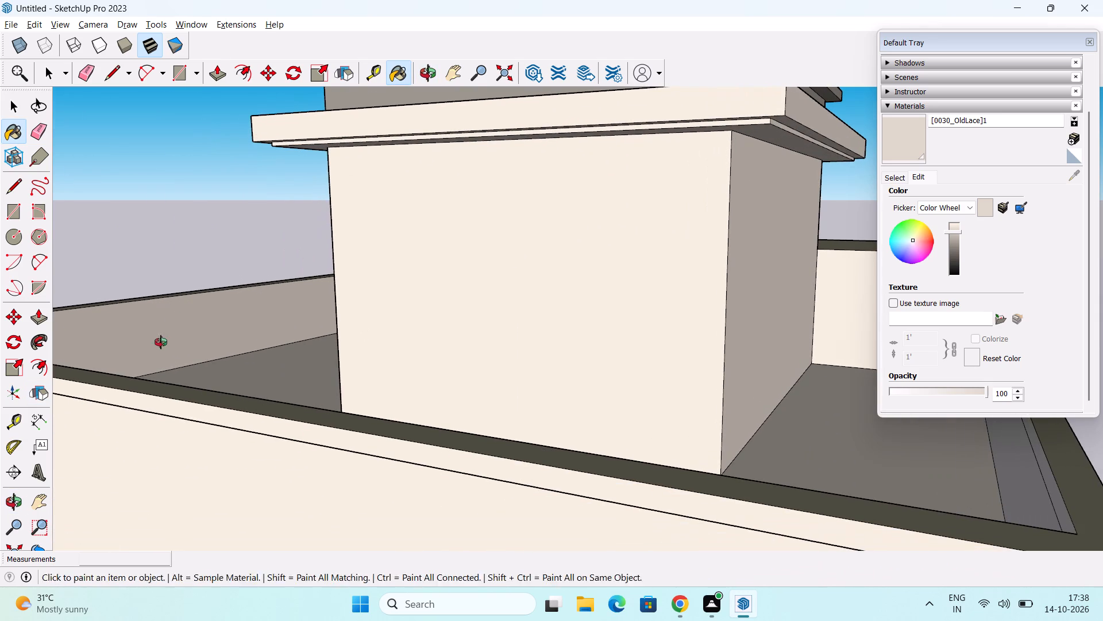
pyautogui.moveTo(161, 342); pyautogui.dragTo(563, 427, button='middle')
pyautogui.moveTo(429, 447); pyautogui.dragTo(637, 438, button='middle')
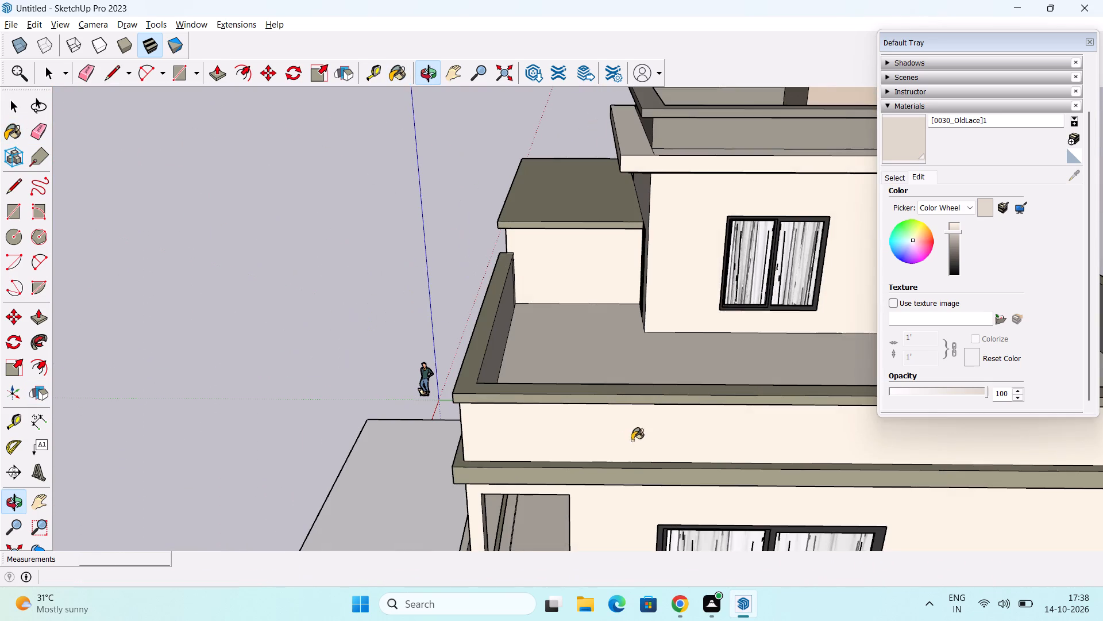
pyautogui.keyDown('shift'); pyautogui.moveTo(514, 426); pyautogui.dragTo(195, 446, button='middle'); pyautogui.keyUp('shift')
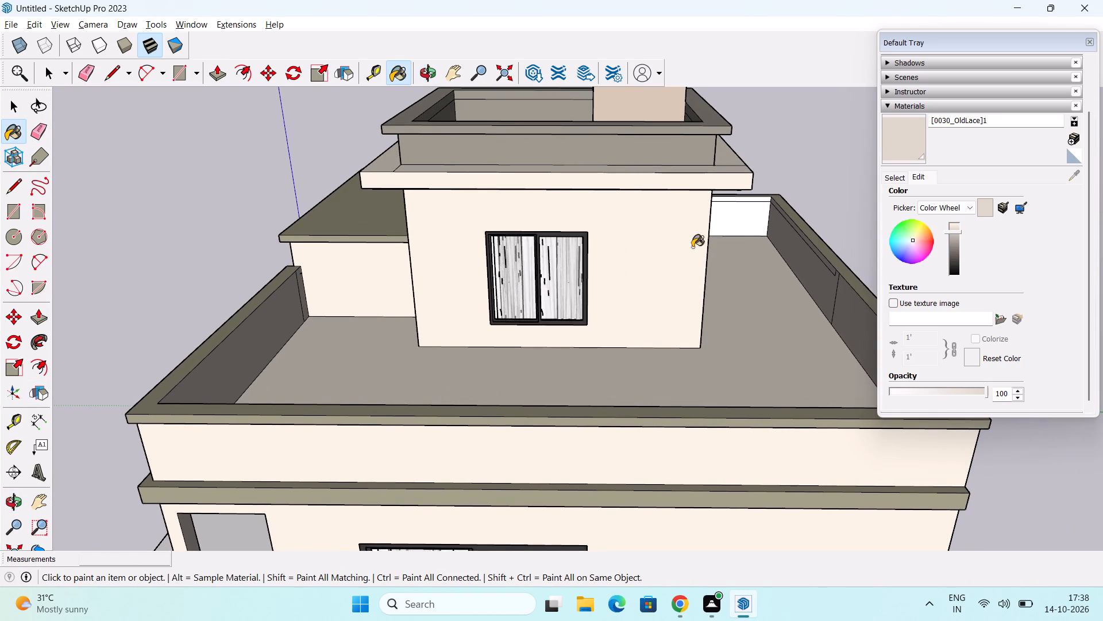
pyautogui.click(758, 212)
pyautogui.scroll(8, 753, 219)
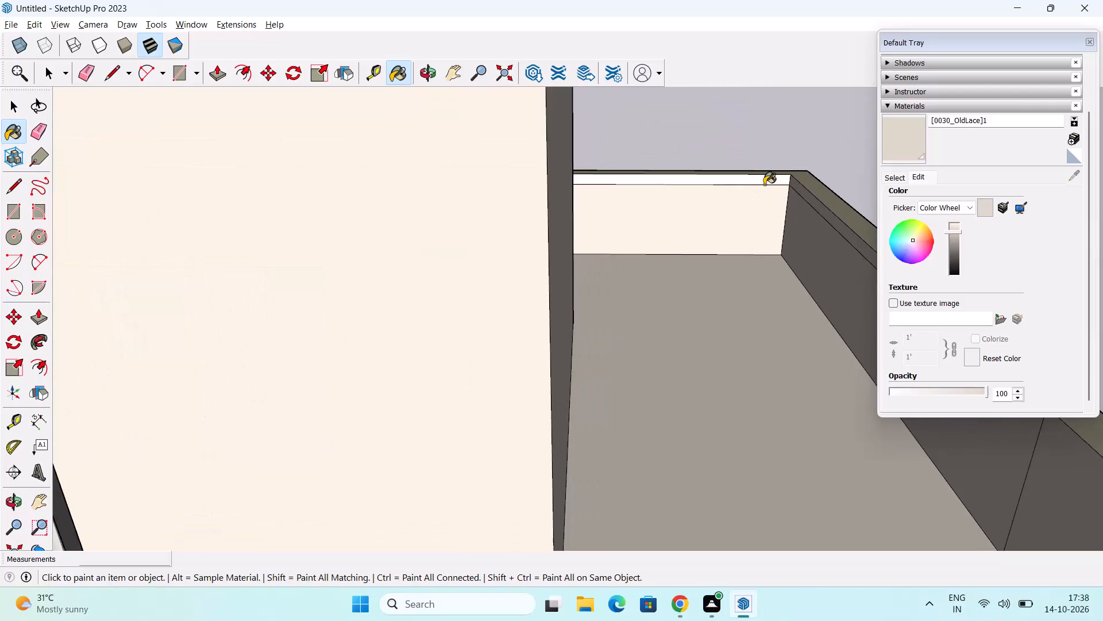
pyautogui.click(767, 172)
# Bring the whole house back into view and inspect the inner faces of the roof parapets for unpainted areas.
pyautogui.moveTo(639, 268); pyautogui.dragTo(581, 255, button='middle')
pyautogui.moveTo(560, 378); pyautogui.dragTo(425, 167, button='middle')
pyautogui.moveTo(428, 222); pyautogui.dragTo(695, 262, button='middle')
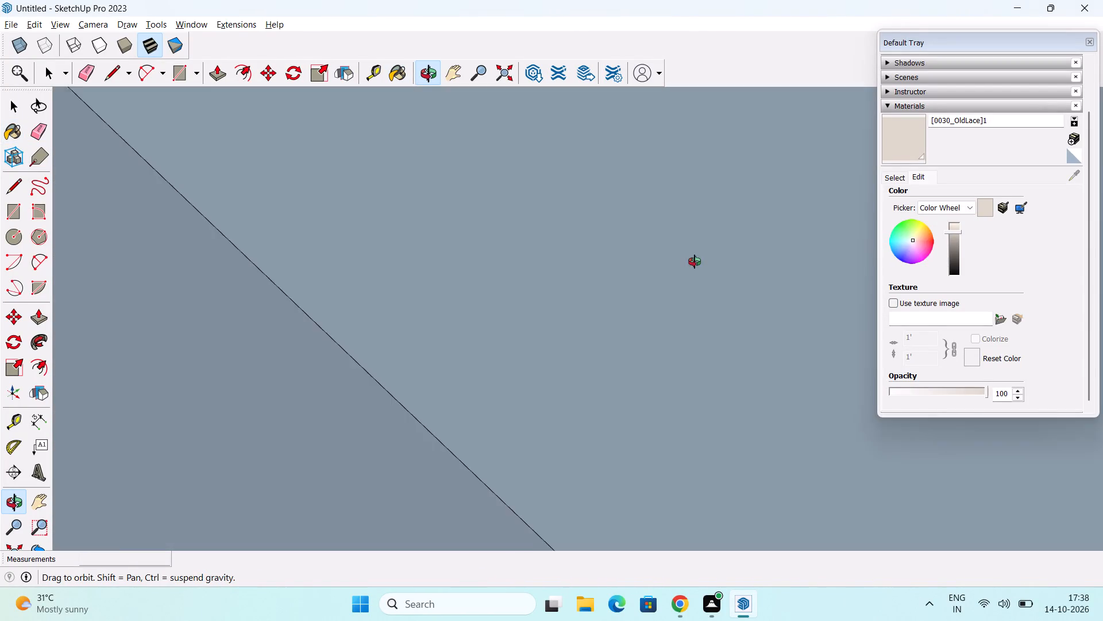
pyautogui.moveTo(695, 262); pyautogui.dragTo(697, 262, button='middle')
pyautogui.scroll(-20, 678, 266)
pyautogui.scroll(-1, 678, 266)
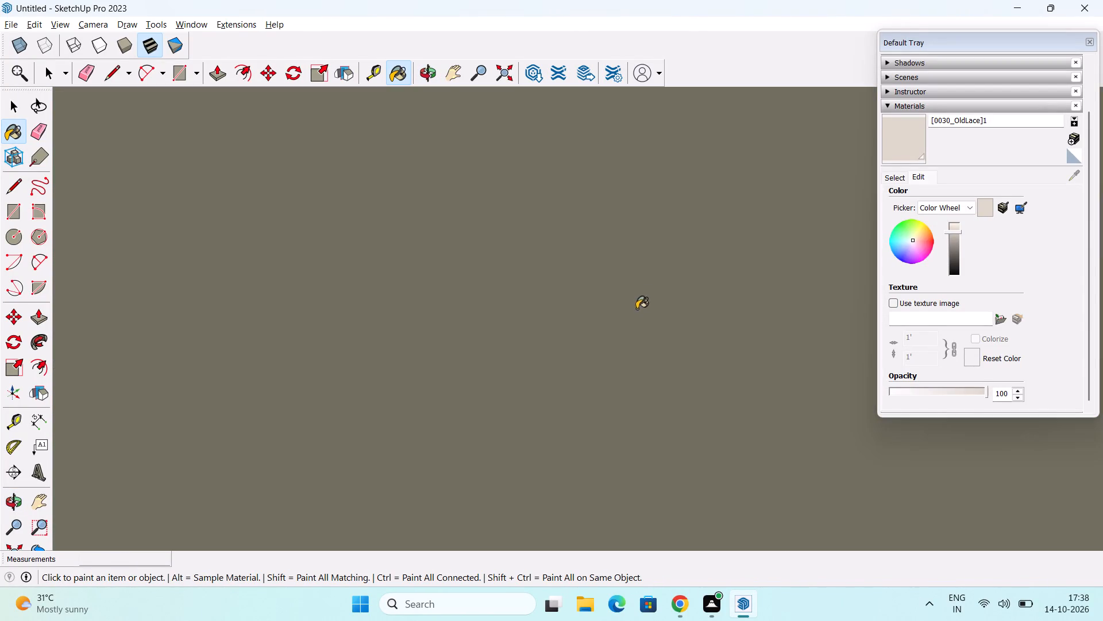
pyautogui.scroll(-4, 637, 309)
pyautogui.click(503, 70)
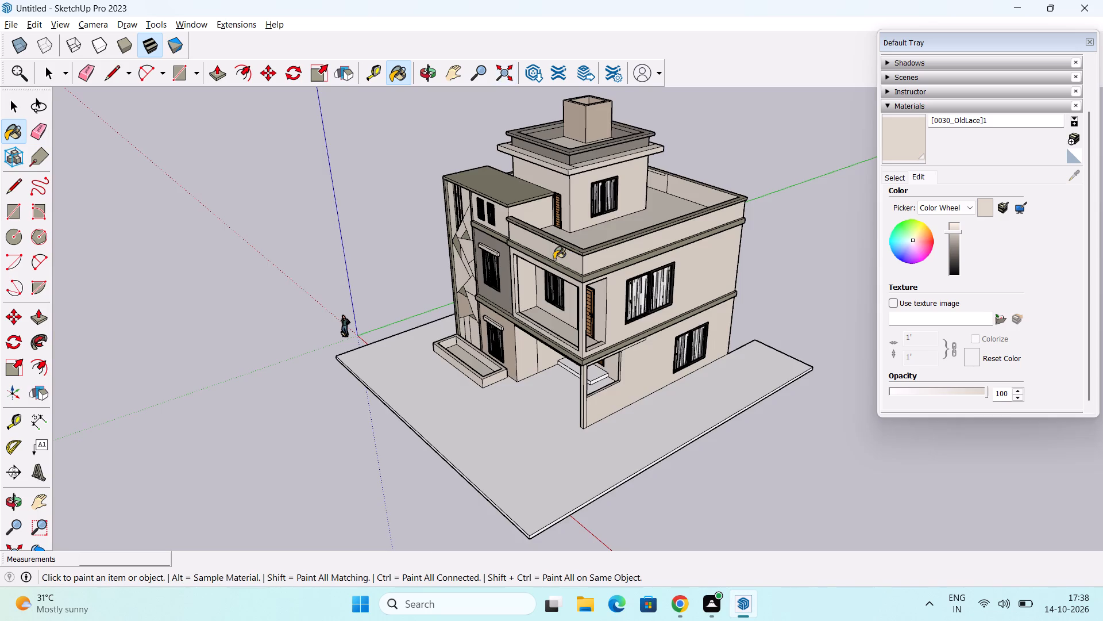
pyautogui.scroll(3, 731, 158)
pyautogui.scroll(8, 662, 198)
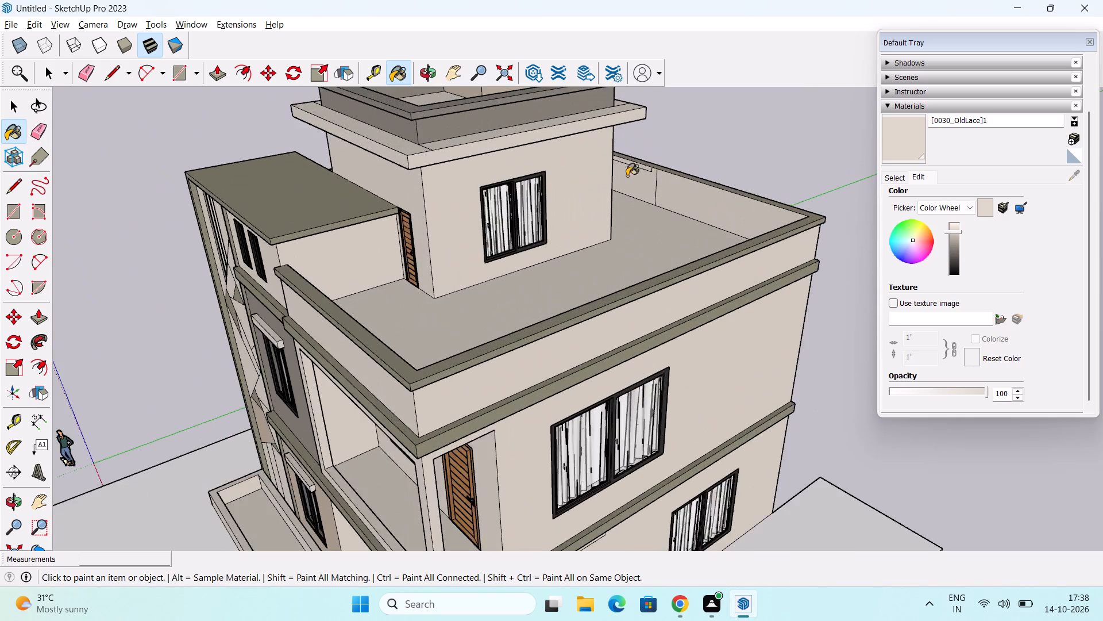
pyautogui.scroll(8, 627, 176)
pyautogui.moveTo(653, 217); pyautogui.dragTo(448, 198, button='middle')
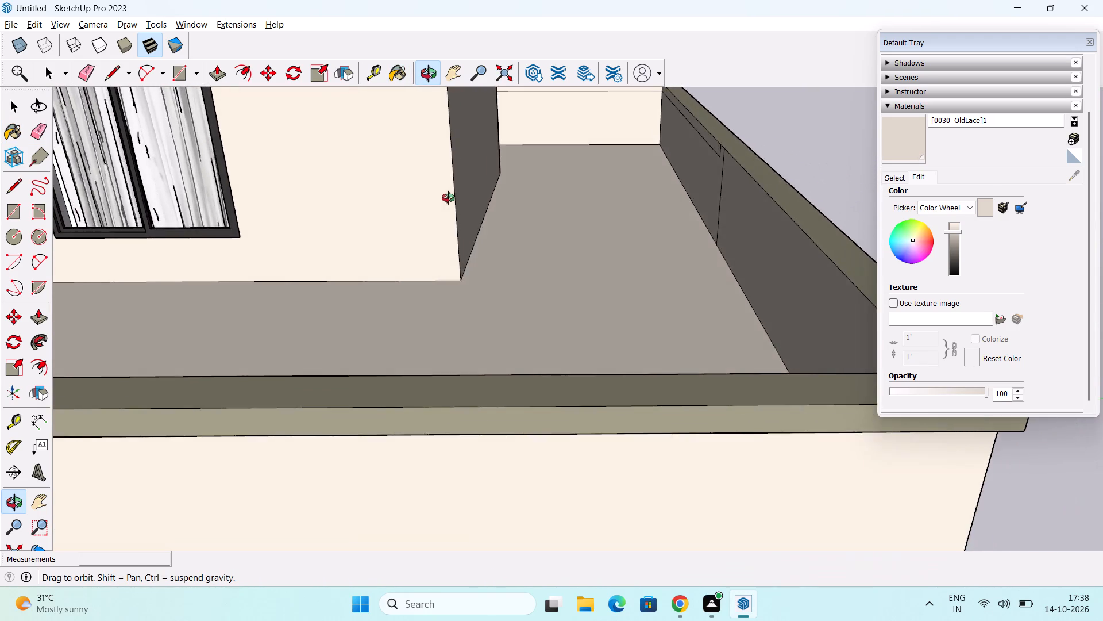
pyautogui.moveTo(448, 198); pyautogui.dragTo(653, 177, button='middle')
pyautogui.scroll(-8, 653, 177)
pyautogui.press('space')
pyautogui.scroll(-2, 684, 177)
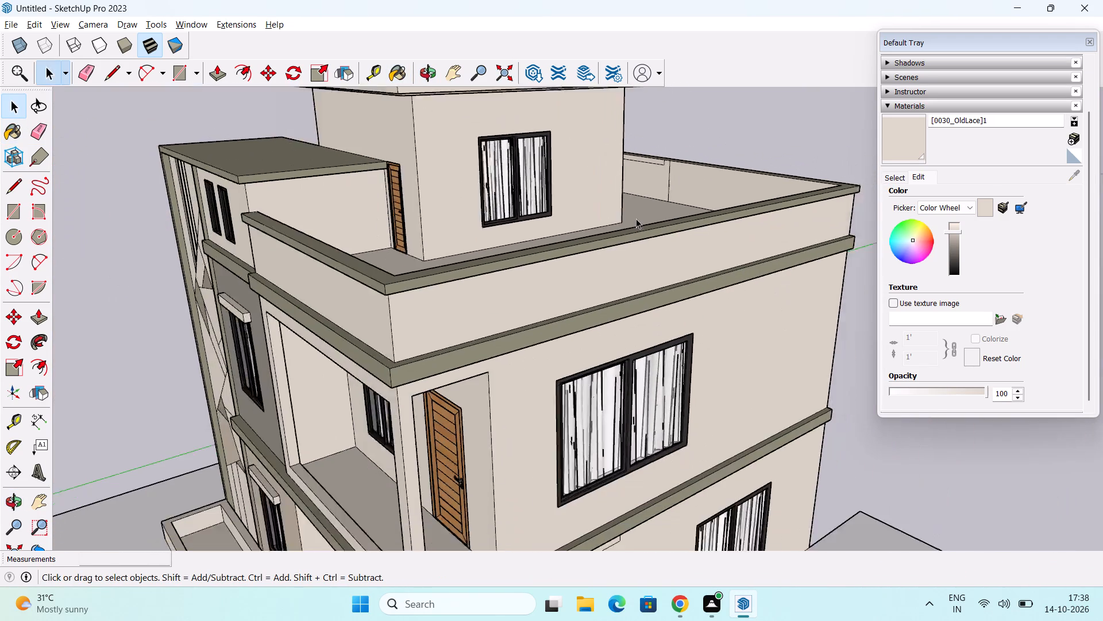
# Review the coloured house from the front, the window side and above, checking the walls, bands, patterned panel and roof parts.
pyautogui.scroll(-5, 636, 218)
pyautogui.moveTo(492, 363); pyautogui.dragTo(690, 323, button='middle')
pyautogui.scroll(-3, 690, 323)
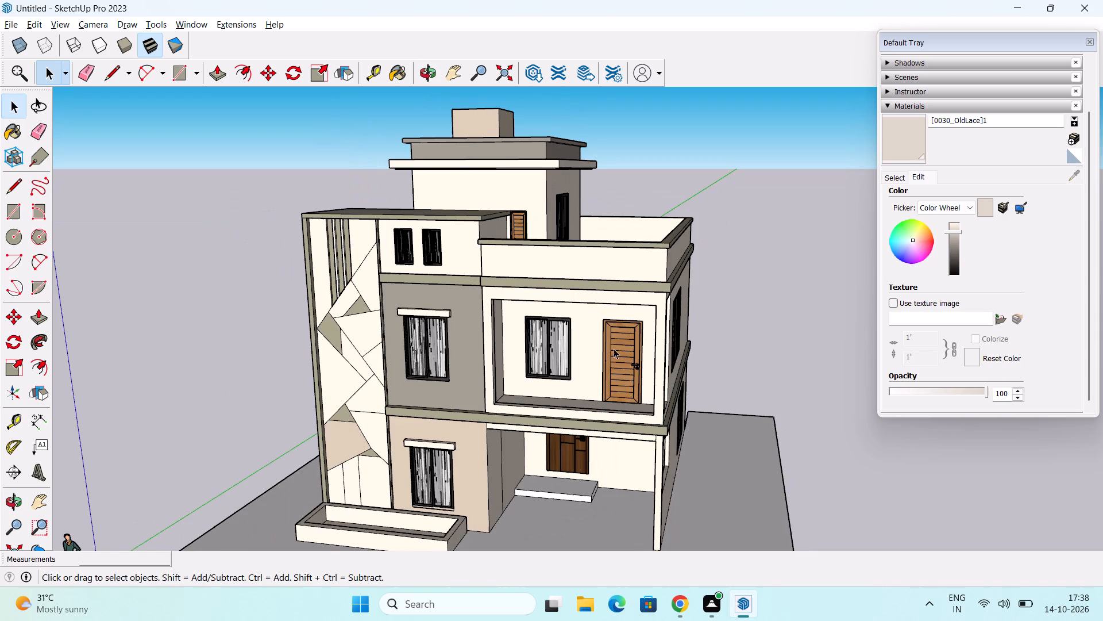
pyautogui.scroll(-3, 526, 389)
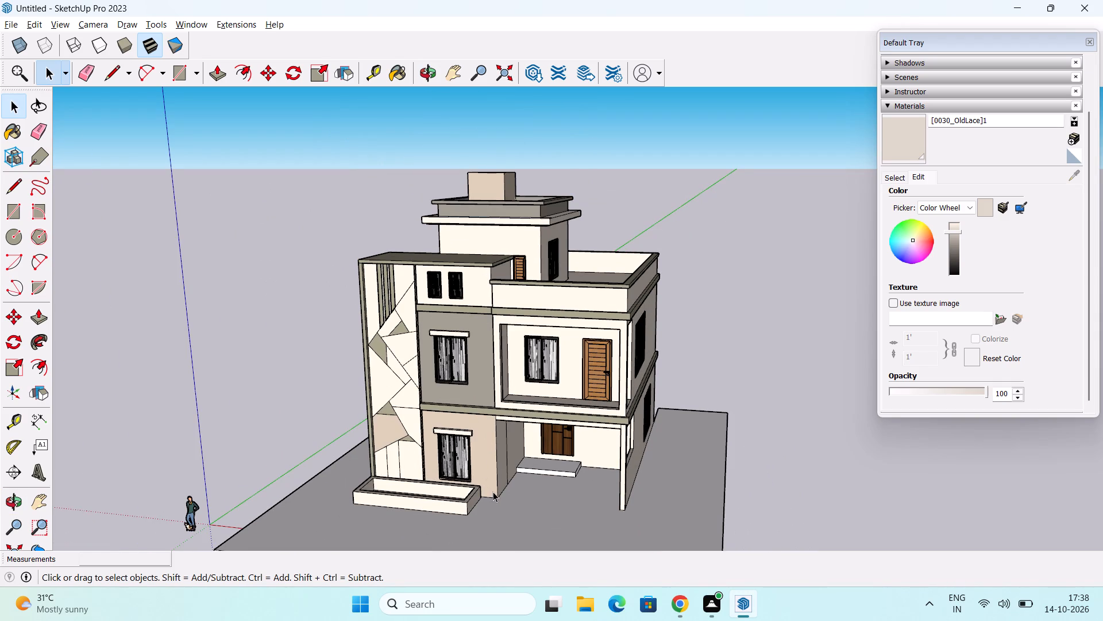
pyautogui.keyDown('shift'); pyautogui.moveTo(493, 492); pyautogui.dragTo(480, 440, button='middle'); pyautogui.keyUp('shift')
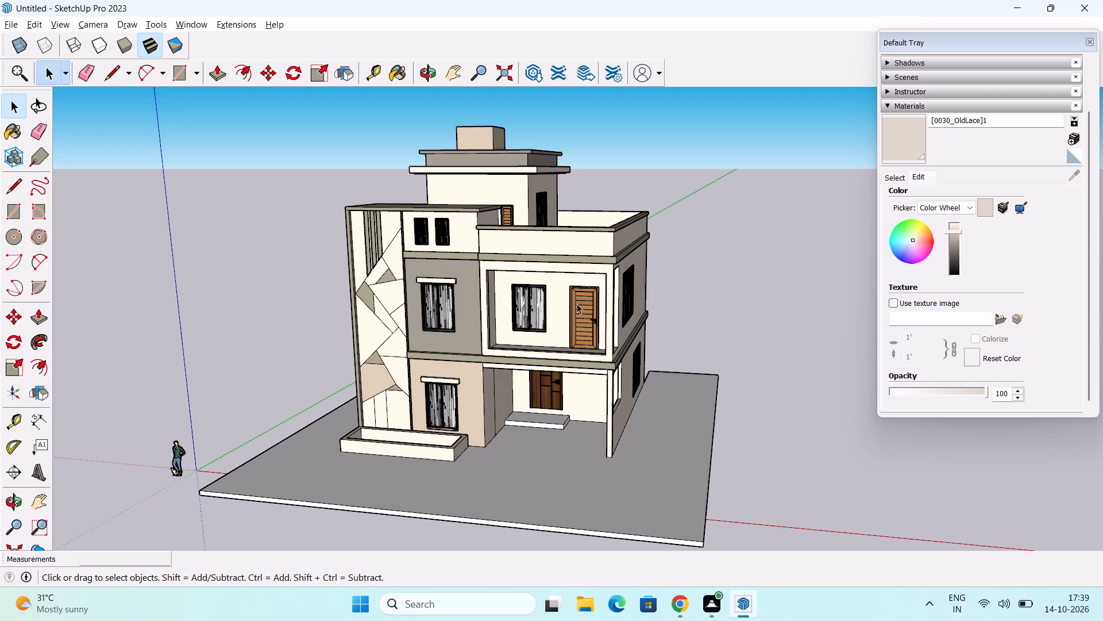
pyautogui.moveTo(483, 305); pyautogui.dragTo(219, 357, button='middle')
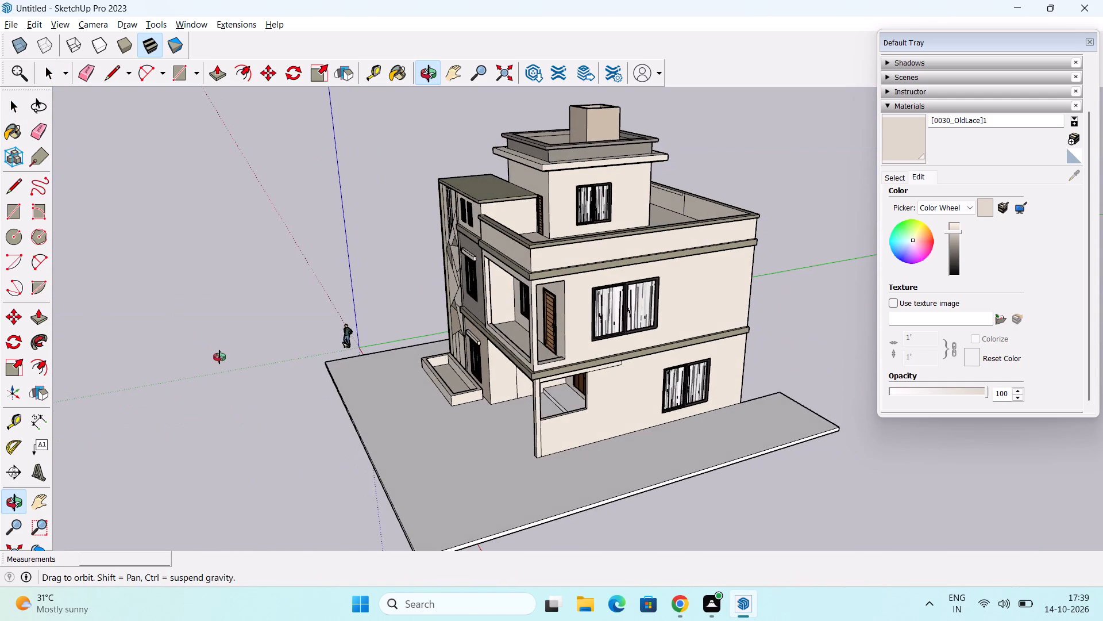
pyautogui.moveTo(219, 357); pyautogui.dragTo(523, 301, button='middle')
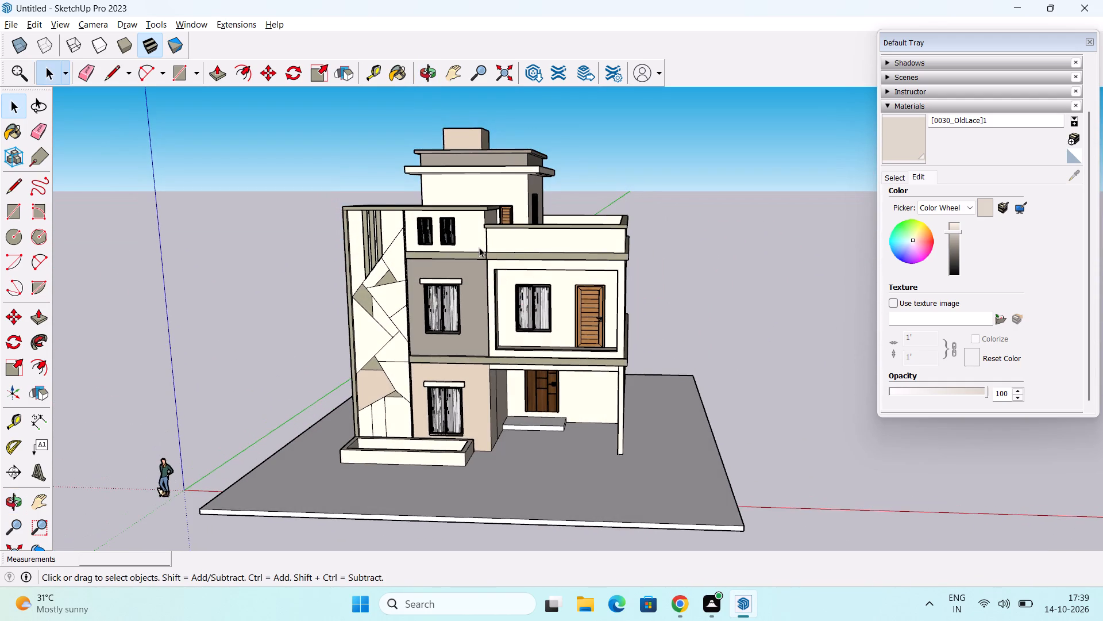
pyautogui.scroll(7, 483, 243)
pyautogui.scroll(-4, 506, 226)
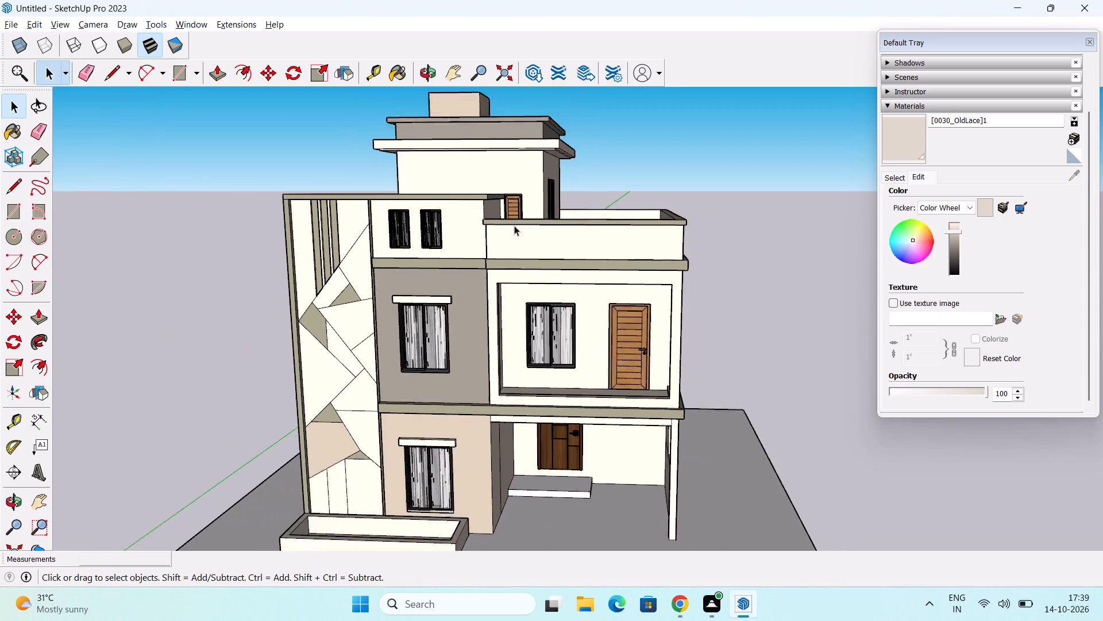
pyautogui.scroll(-3, 510, 224)
pyautogui.moveTo(508, 302); pyautogui.dragTo(507, 288, button='middle')
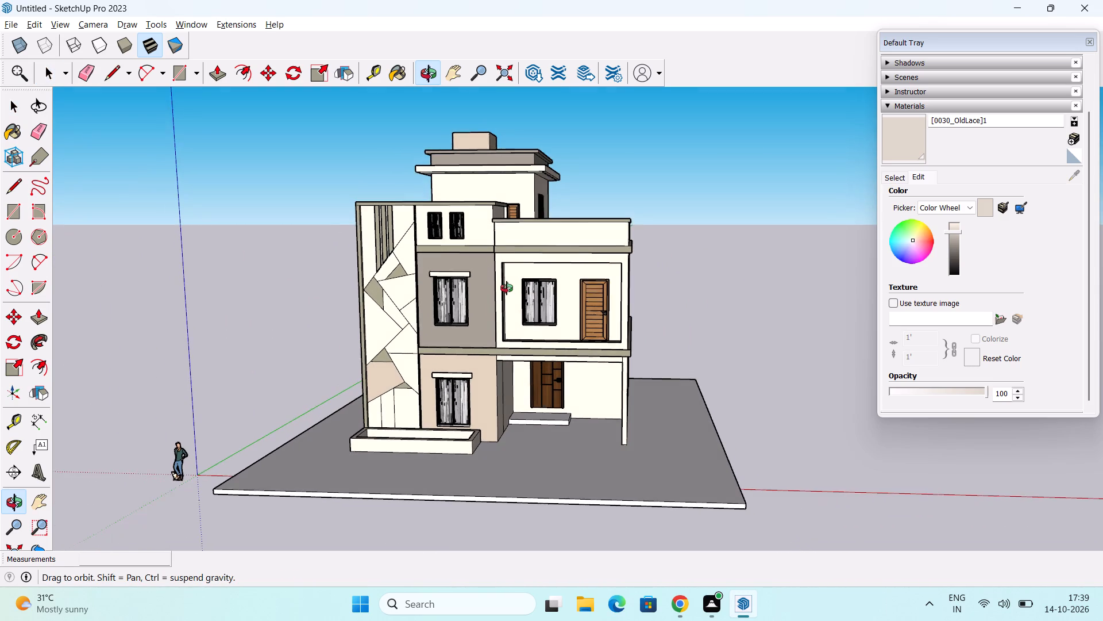
pyautogui.moveTo(507, 288); pyautogui.dragTo(500, 286, button='middle')
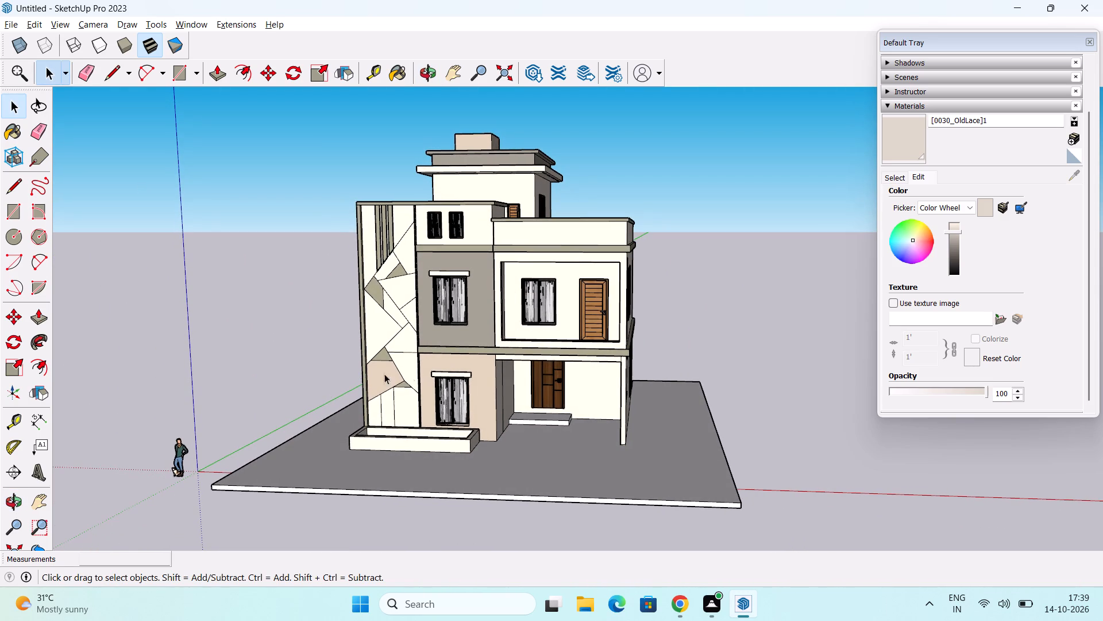
pyautogui.keyDown('shift'); pyautogui.moveTo(579, 332); pyautogui.dragTo(574, 304, button='middle'); pyautogui.keyUp('shift')
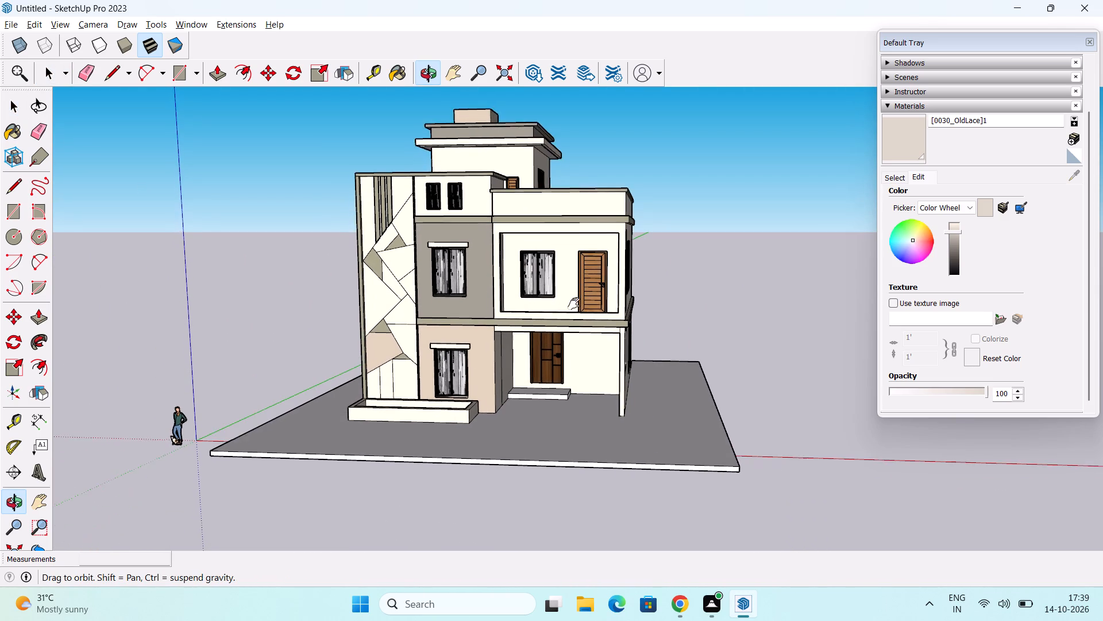
pyautogui.keyDown('shift'); pyautogui.moveTo(574, 304); pyautogui.dragTo(569, 310, button='middle'); pyautogui.keyUp('shift')
pyautogui.moveTo(518, 344); pyautogui.dragTo(491, 440, button='middle')
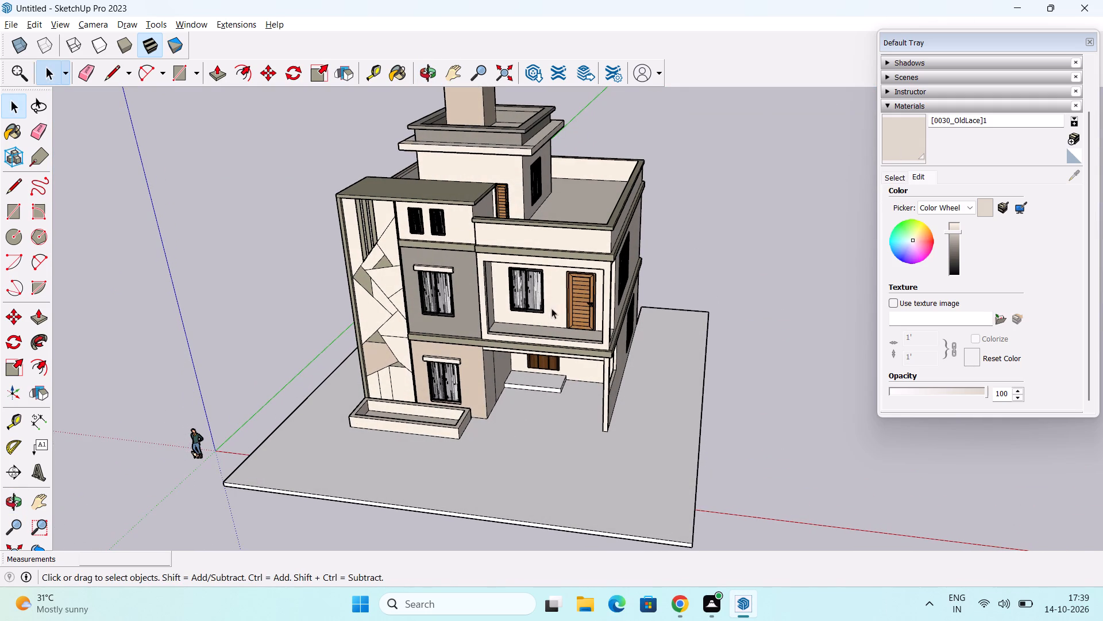
pyautogui.scroll(-3, 497, 283)
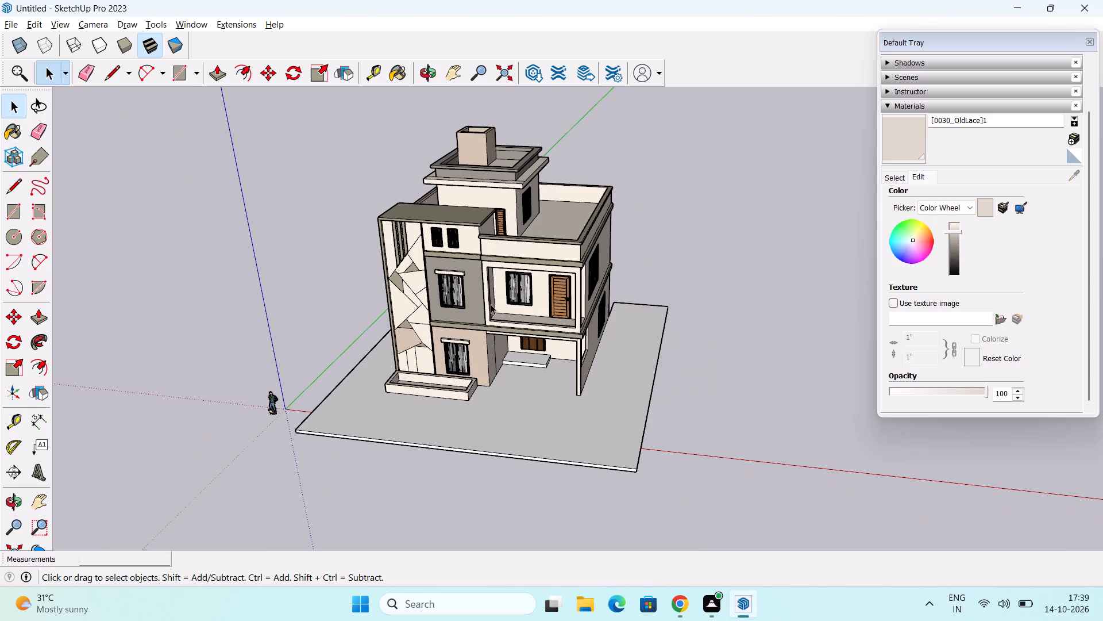
pyautogui.moveTo(485, 302); pyautogui.dragTo(545, 196, button='middle')
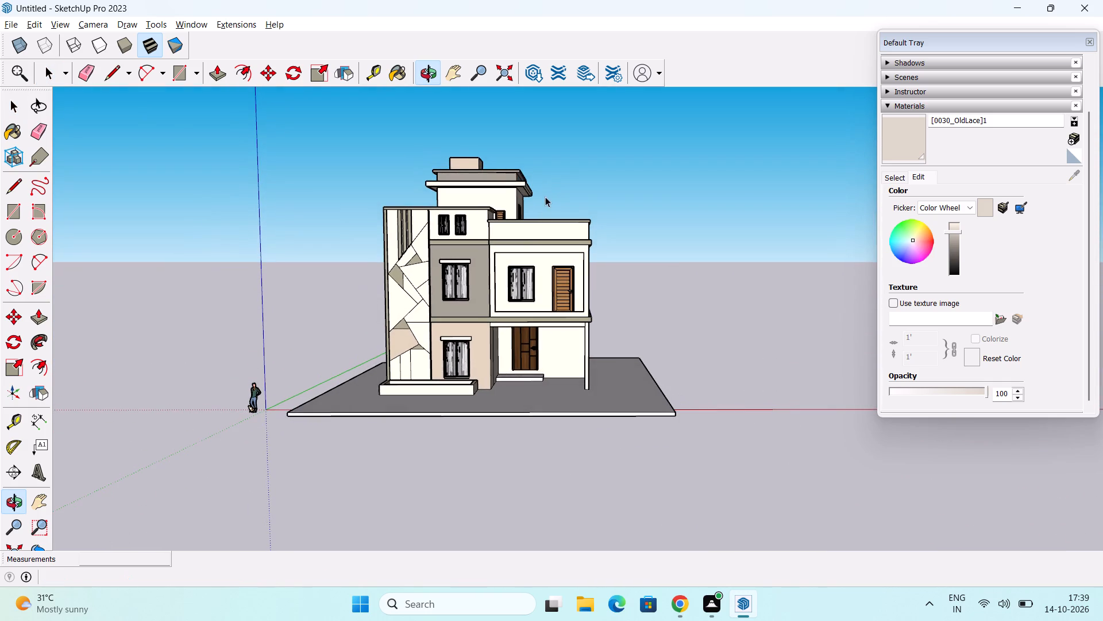
pyautogui.scroll(3, 537, 236)
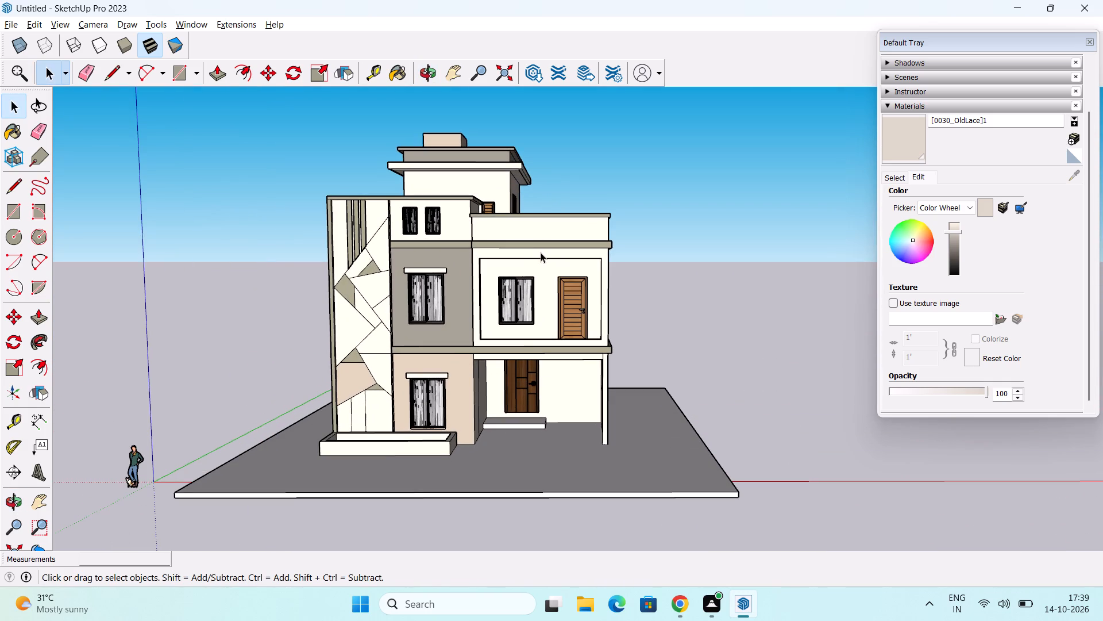
pyautogui.moveTo(580, 260); pyautogui.dragTo(520, 280, button='middle')
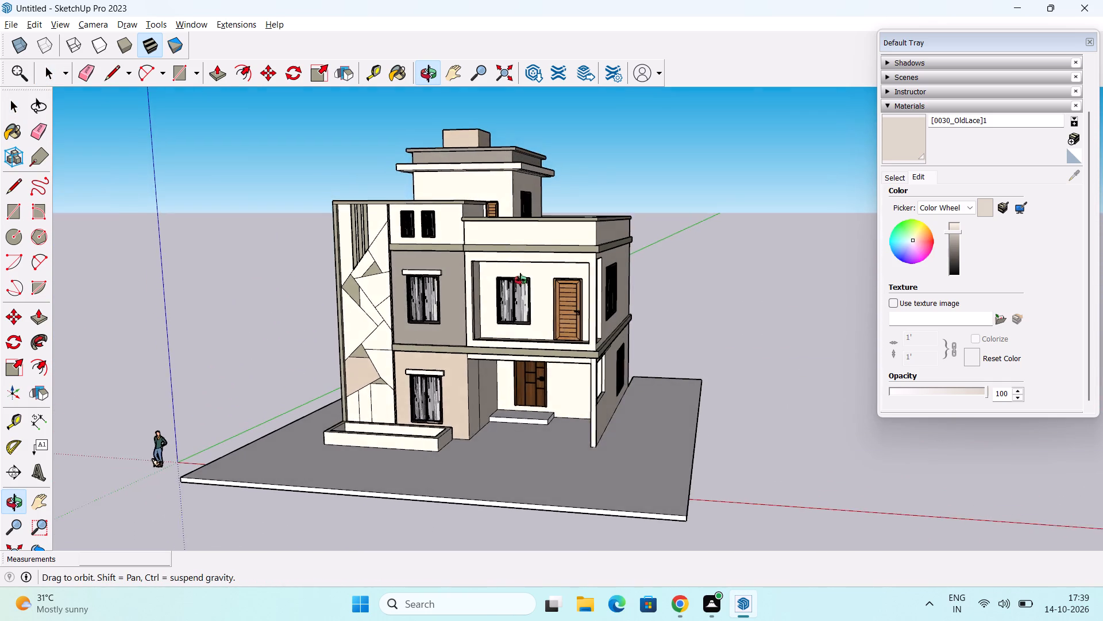
pyautogui.moveTo(520, 280); pyautogui.dragTo(492, 274, button='middle')
pyautogui.scroll(2, 509, 253)
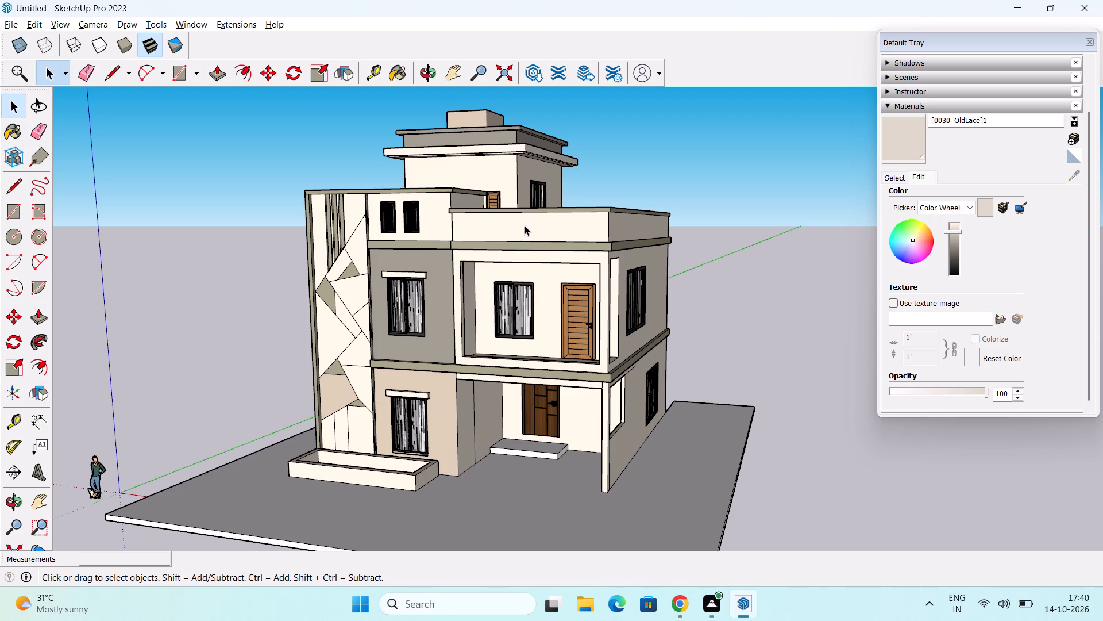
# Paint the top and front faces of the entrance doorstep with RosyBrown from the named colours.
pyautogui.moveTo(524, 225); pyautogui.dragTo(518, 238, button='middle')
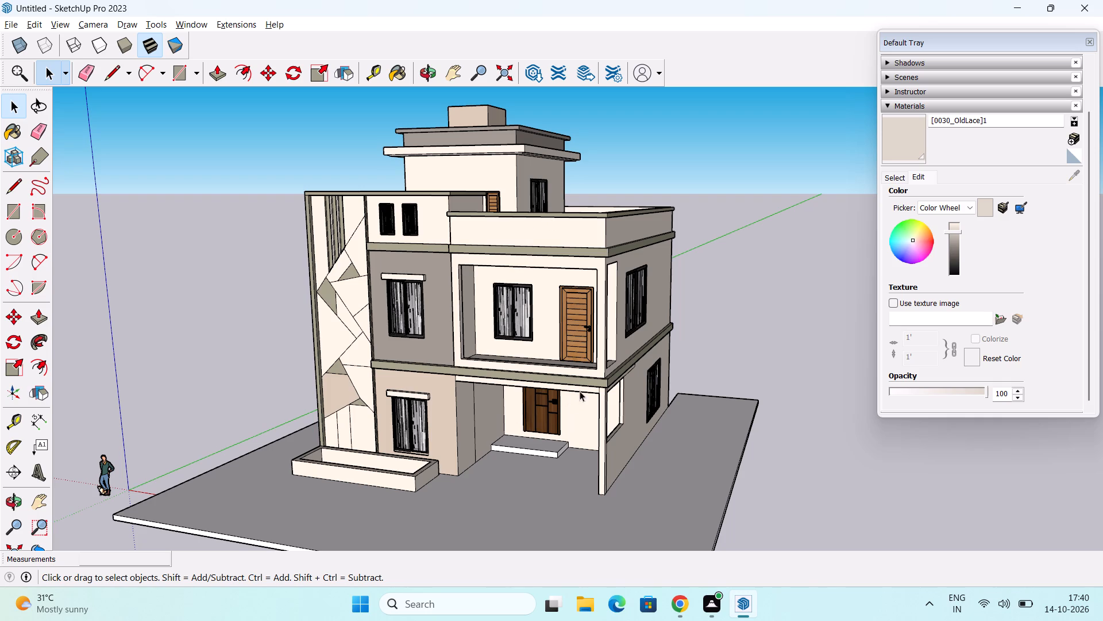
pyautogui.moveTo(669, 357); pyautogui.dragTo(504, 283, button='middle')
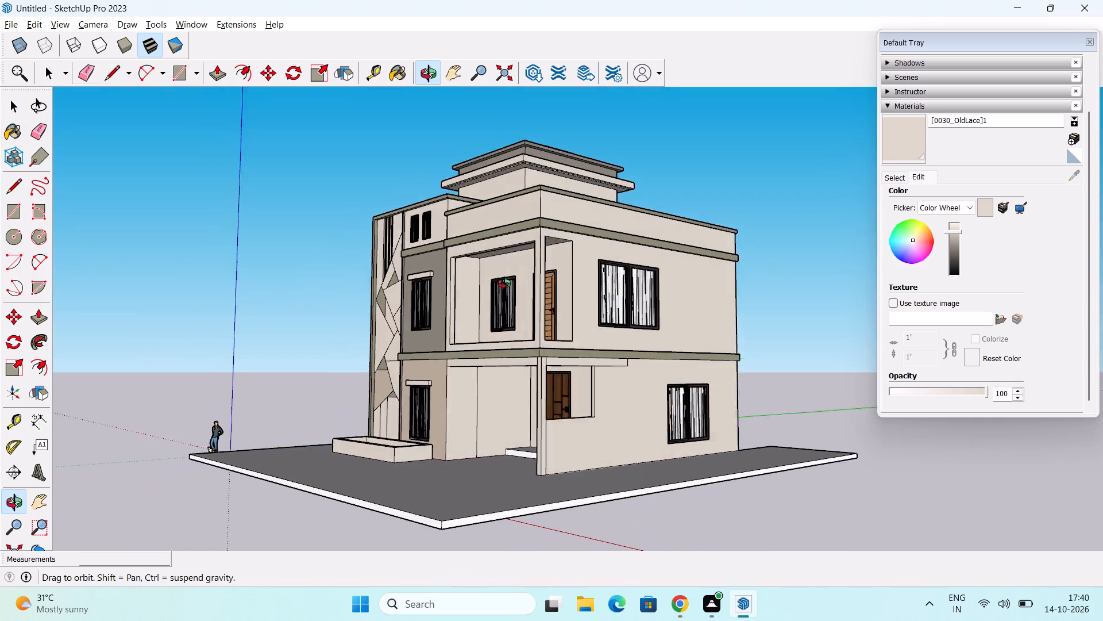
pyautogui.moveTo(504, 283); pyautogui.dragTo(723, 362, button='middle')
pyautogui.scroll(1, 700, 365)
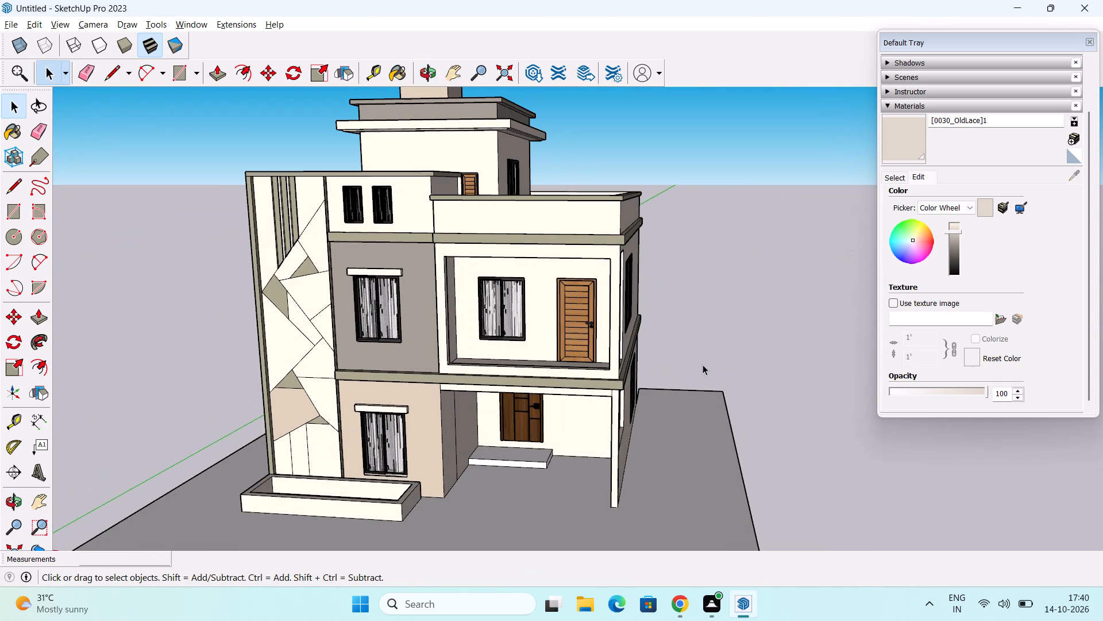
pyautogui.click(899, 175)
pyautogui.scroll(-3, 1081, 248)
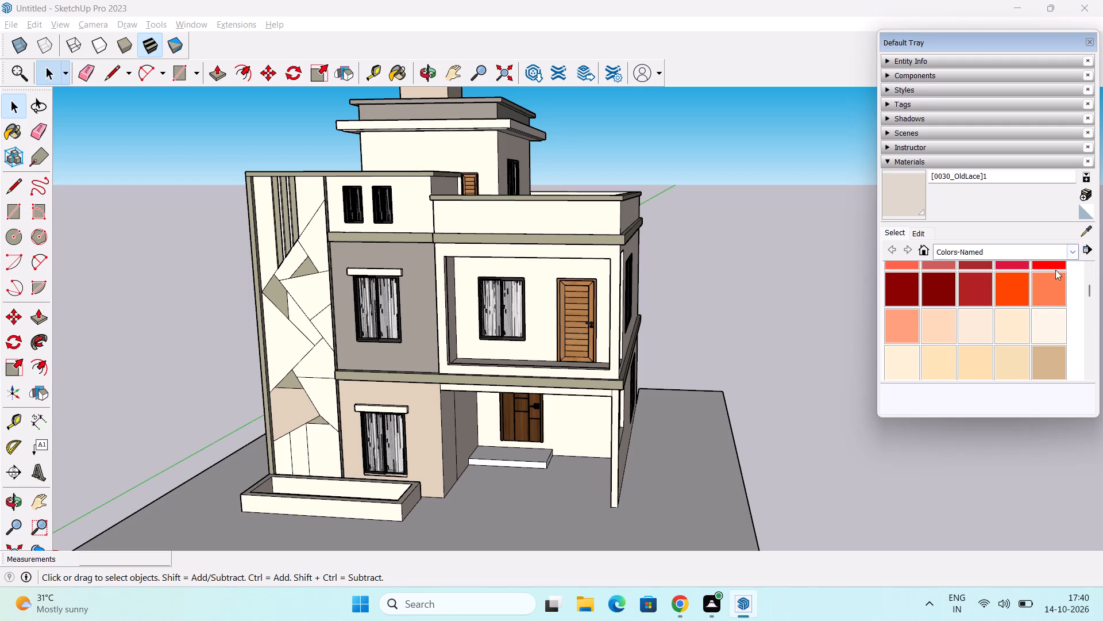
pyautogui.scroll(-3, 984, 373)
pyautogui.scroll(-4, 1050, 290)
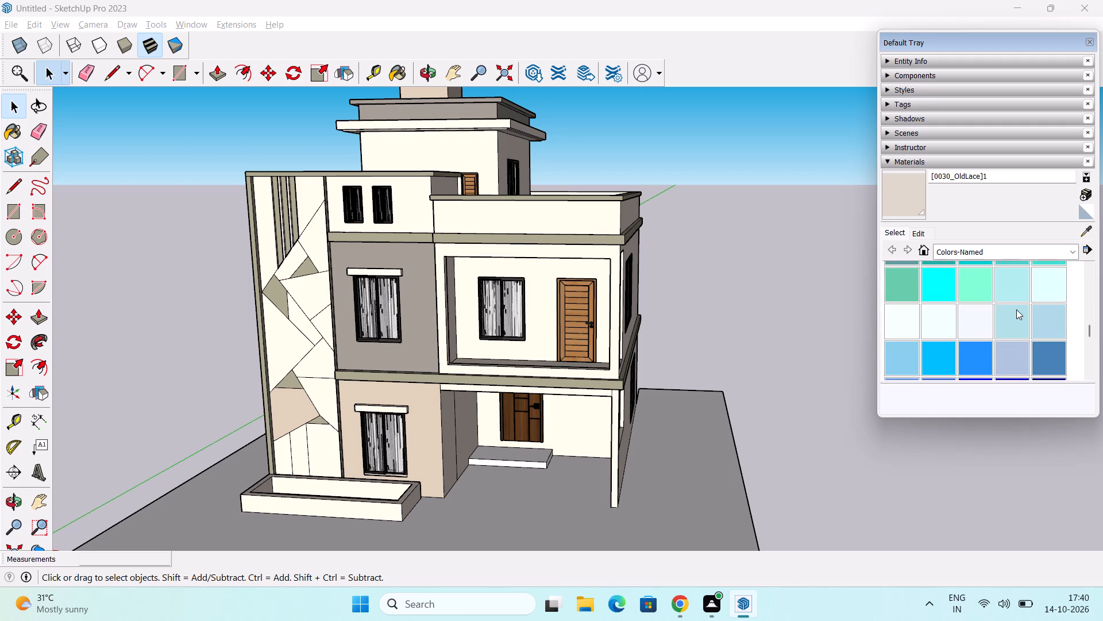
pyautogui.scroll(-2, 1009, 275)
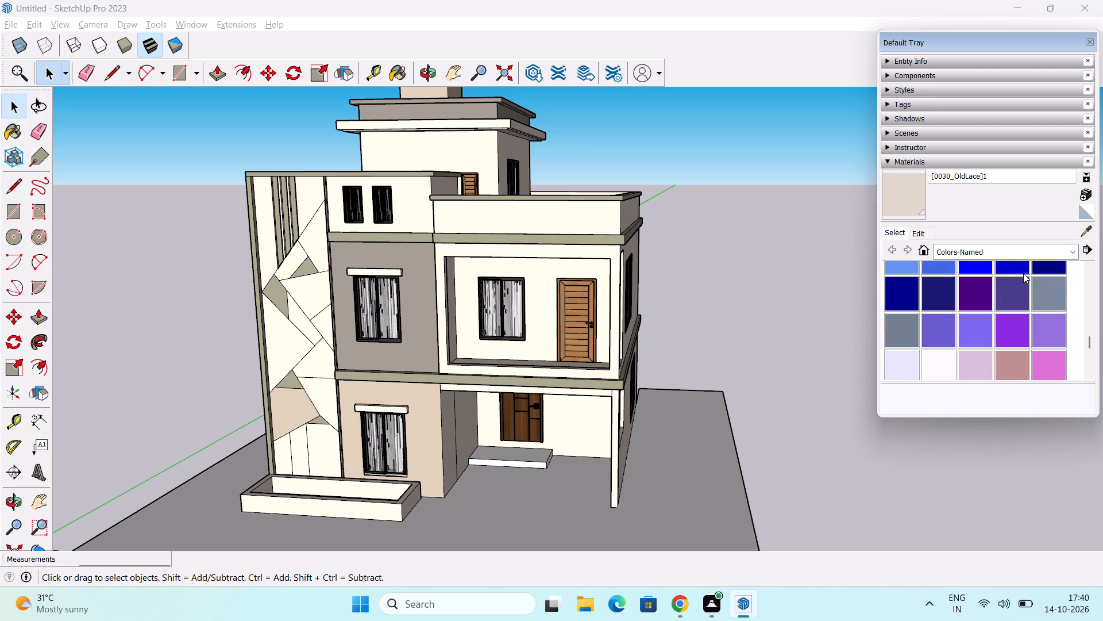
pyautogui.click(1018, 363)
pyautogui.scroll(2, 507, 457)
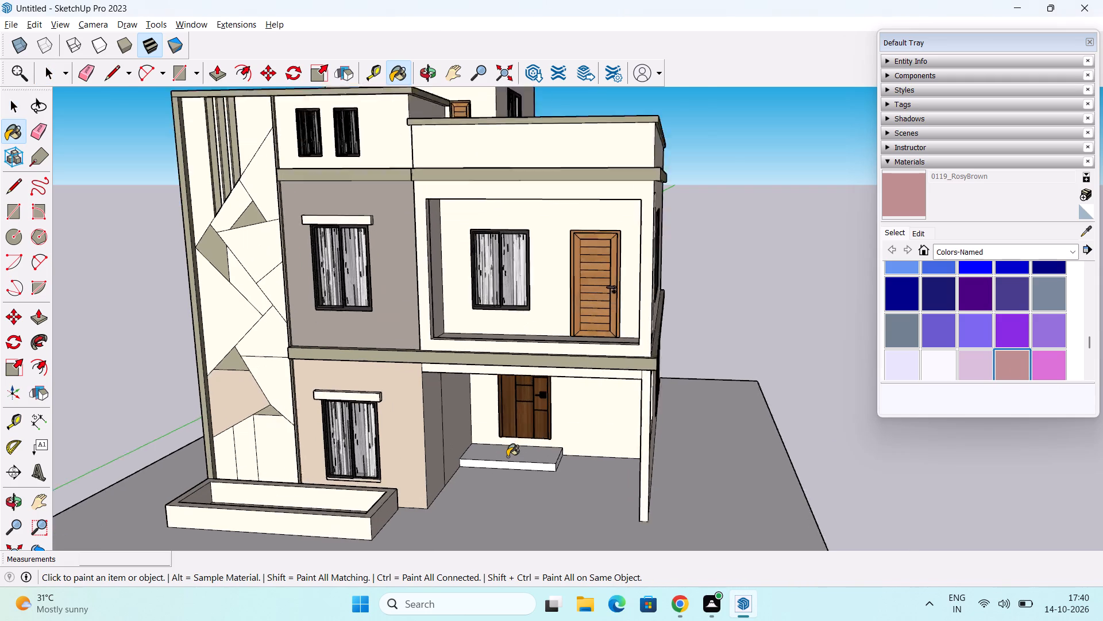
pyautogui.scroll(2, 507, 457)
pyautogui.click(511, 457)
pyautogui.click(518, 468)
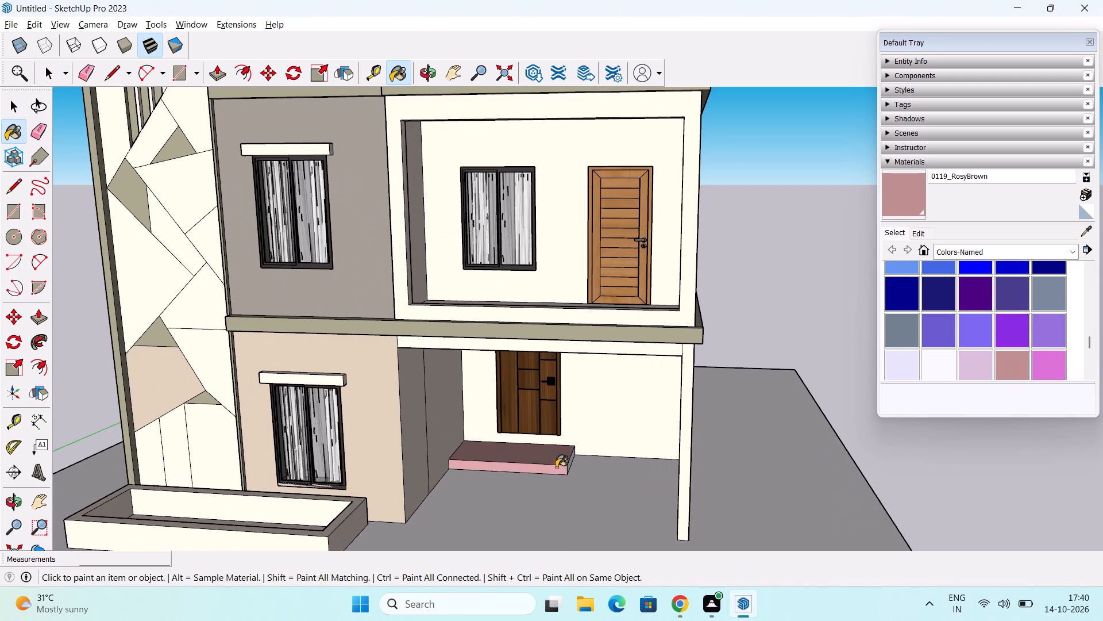
# Paint the top, front and side faces of the entrance doorstep with Wood Veneer 01.
pyautogui.scroll(4, 566, 476)
pyautogui.moveTo(556, 473); pyautogui.dragTo(521, 432, button='middle')
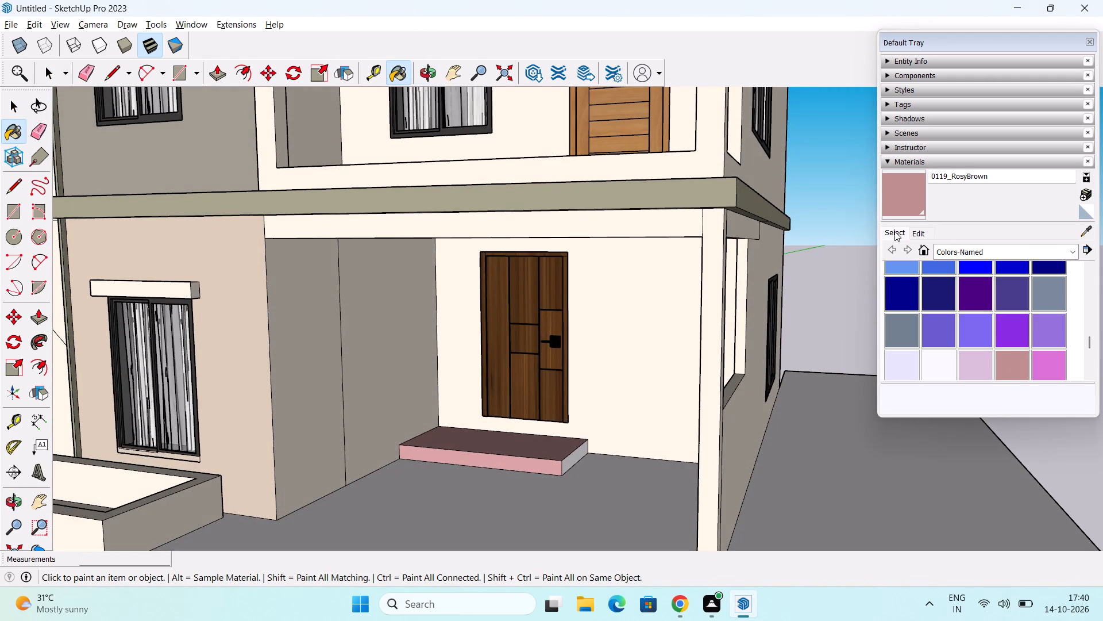
pyautogui.click(1015, 256)
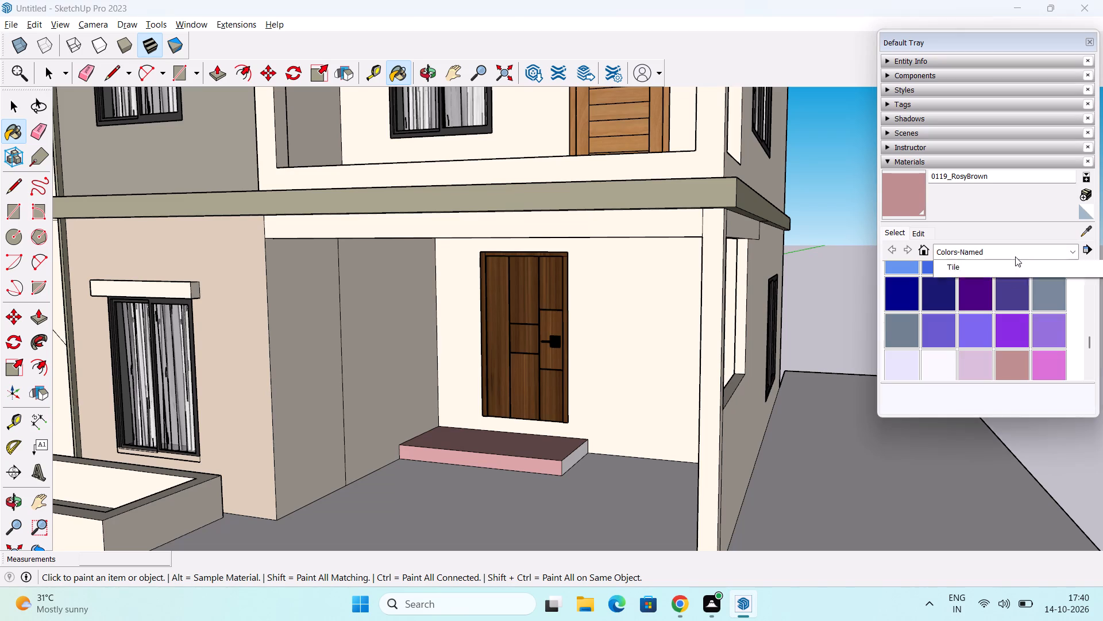
pyautogui.scroll(-3, 1033, 300)
pyautogui.scroll(-3, 1043, 357)
pyautogui.click(999, 432)
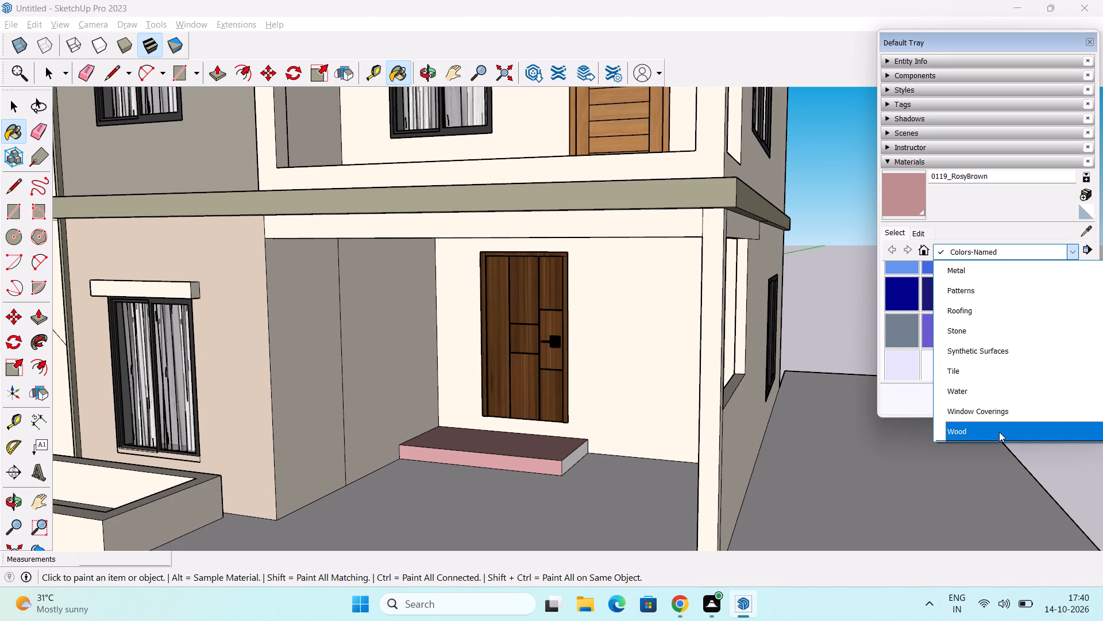
pyautogui.click(897, 356)
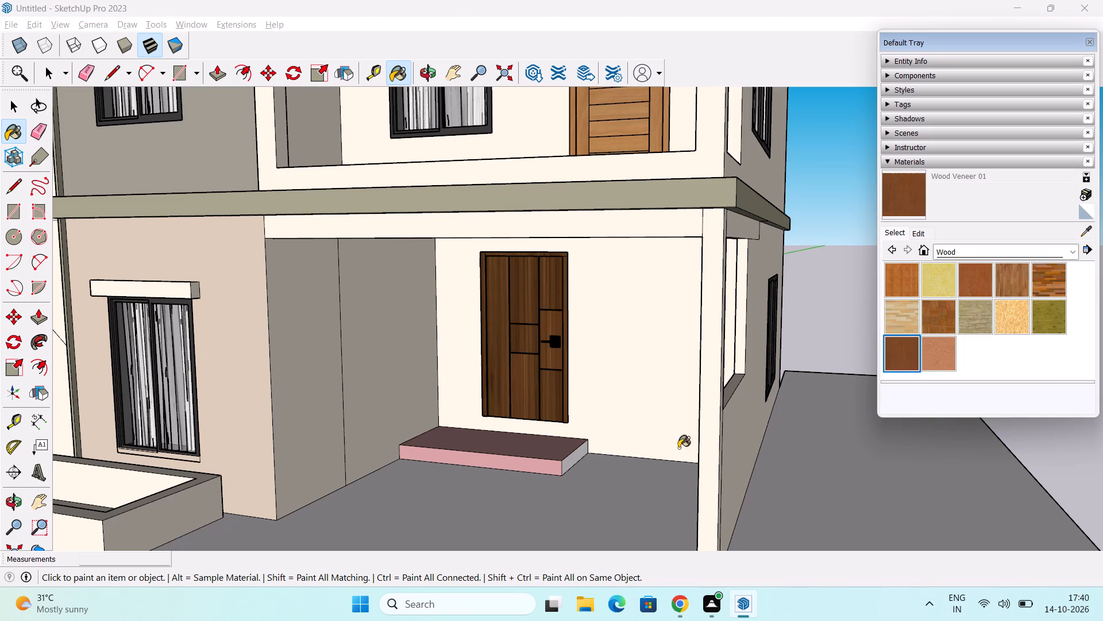
pyautogui.moveTo(634, 442); pyautogui.dragTo(624, 523, button='middle')
pyautogui.moveTo(542, 438); pyautogui.dragTo(553, 443)
pyautogui.click(544, 456)
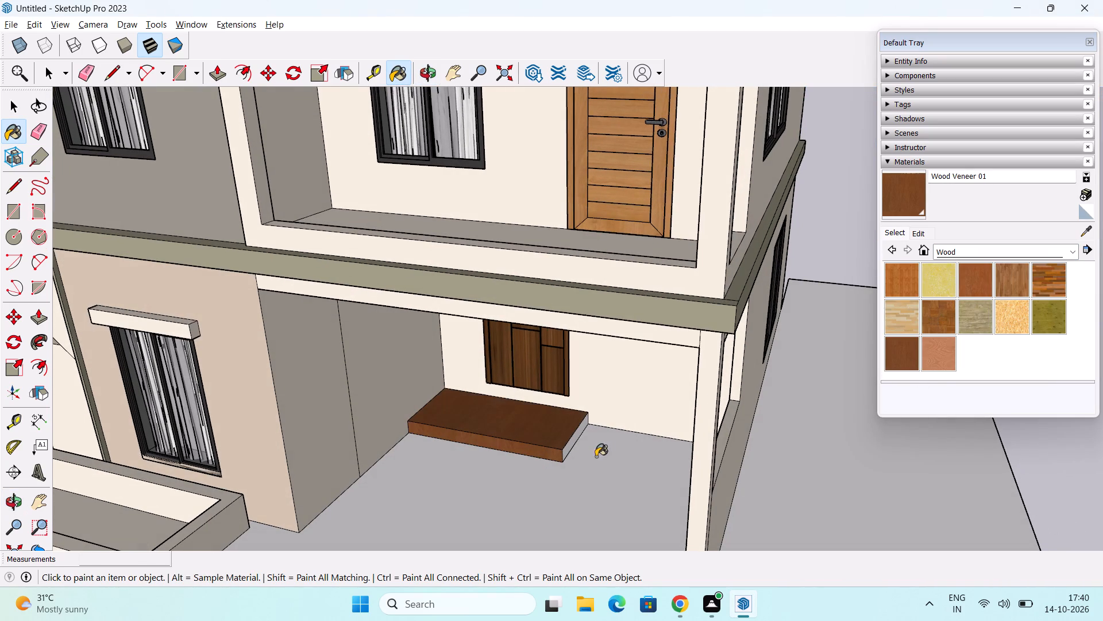
pyautogui.click(571, 442)
pyautogui.moveTo(573, 472); pyautogui.dragTo(583, 421, button='middle')
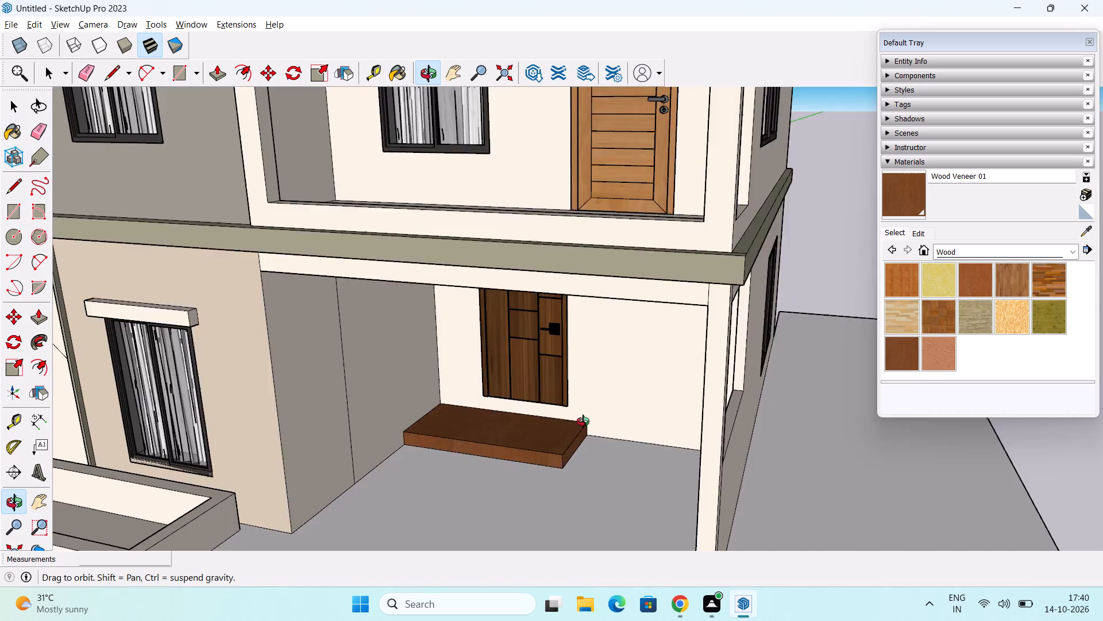
pyautogui.moveTo(583, 421); pyautogui.dragTo(564, 437, button='middle')
pyautogui.moveTo(577, 427); pyautogui.dragTo(579, 347, button='middle')
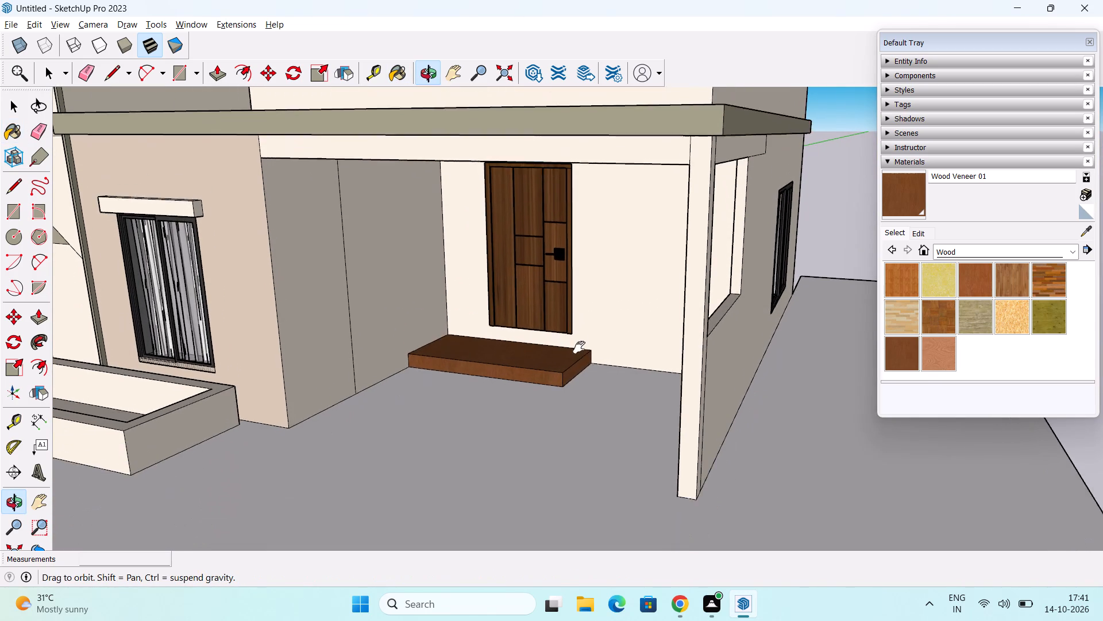
pyautogui.moveTo(579, 347); pyautogui.dragTo(580, 325, button='middle')
pyautogui.press('space')
# Paint the top of the ground slab around the house with Blacktop Old 02 from the Asphalt and Concrete materials.
pyautogui.moveTo(479, 439); pyautogui.dragTo(489, 445, button='middle')
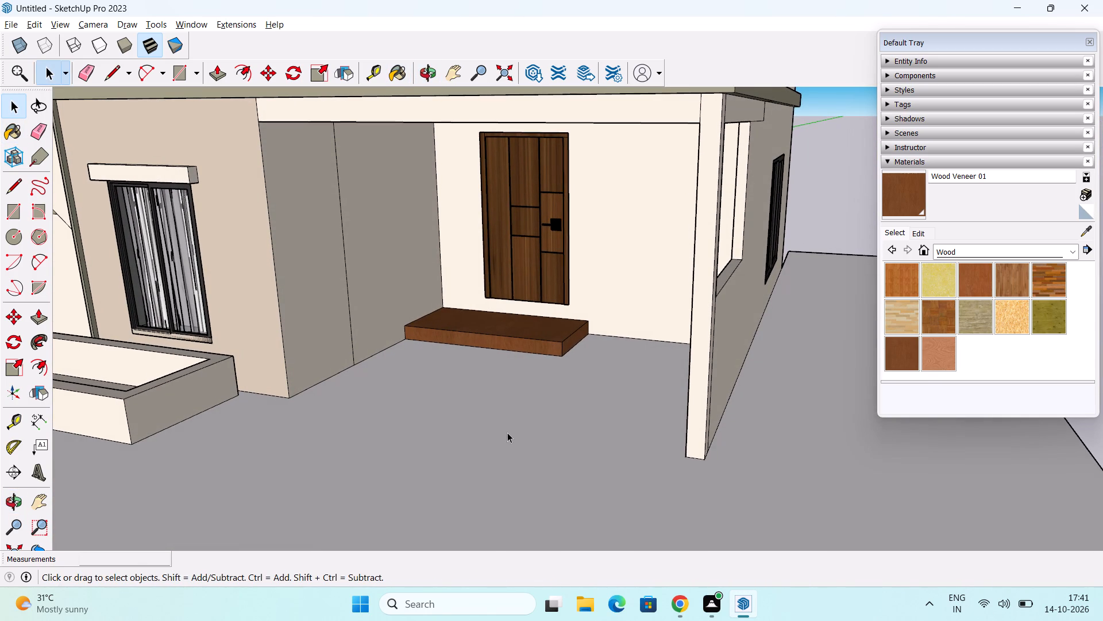
pyautogui.scroll(-5, 545, 405)
pyautogui.moveTo(586, 413); pyautogui.dragTo(598, 367, button='middle')
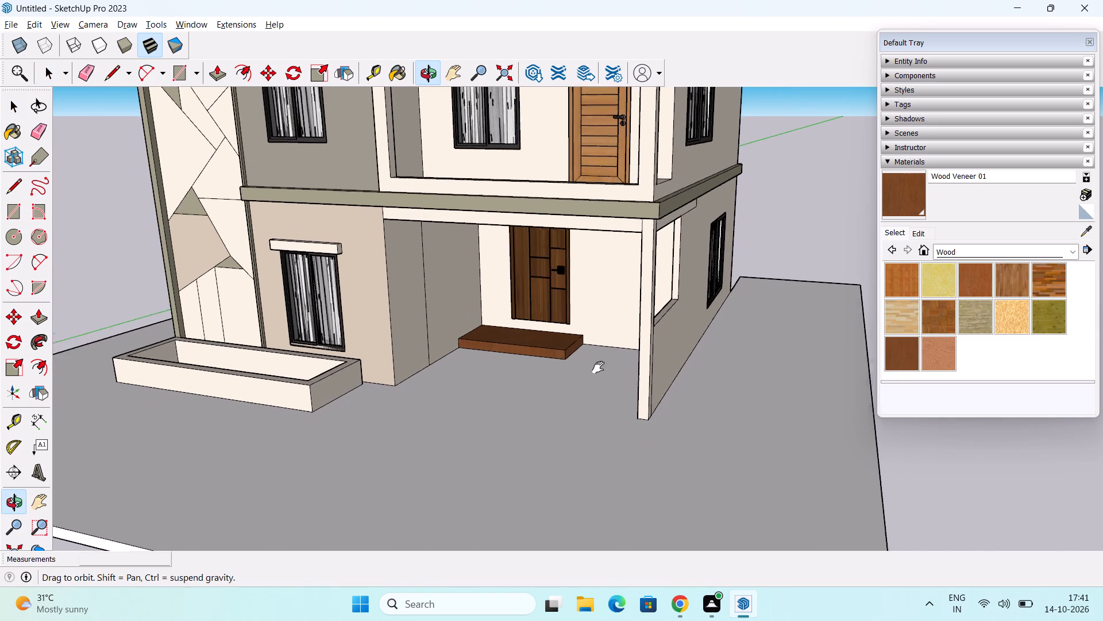
pyautogui.moveTo(598, 367); pyautogui.dragTo(599, 343, button='middle')
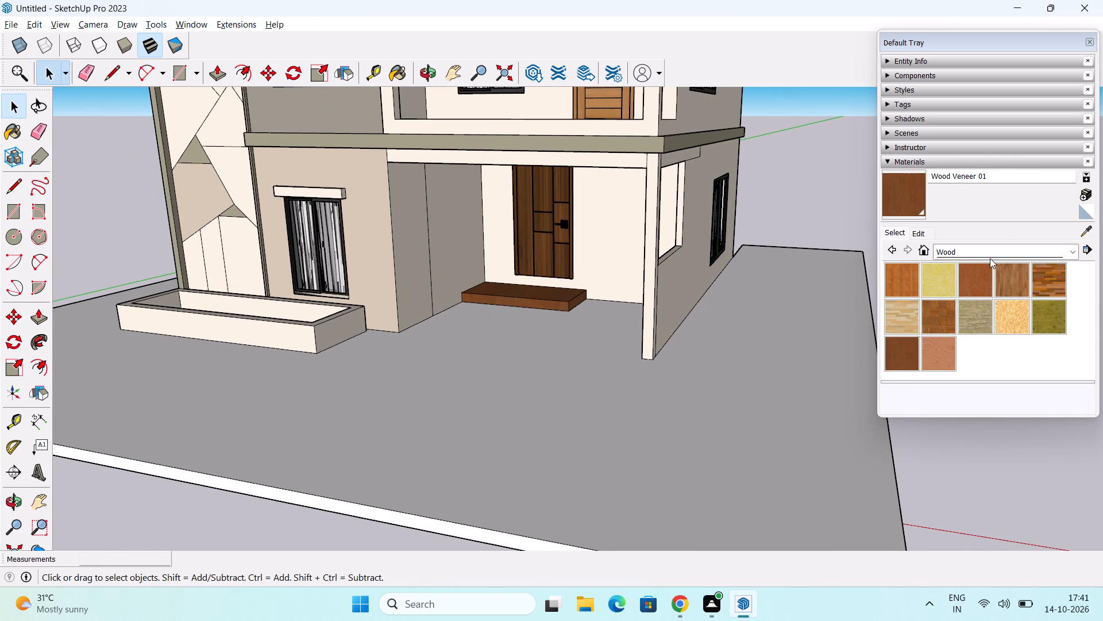
pyautogui.click(1004, 251)
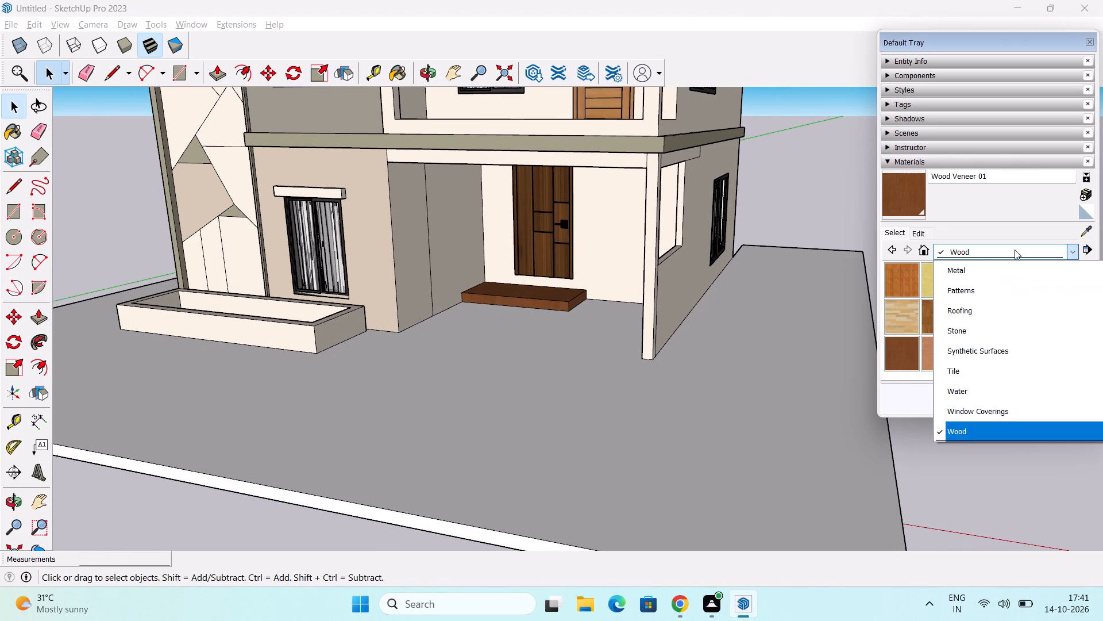
pyautogui.click(1034, 328)
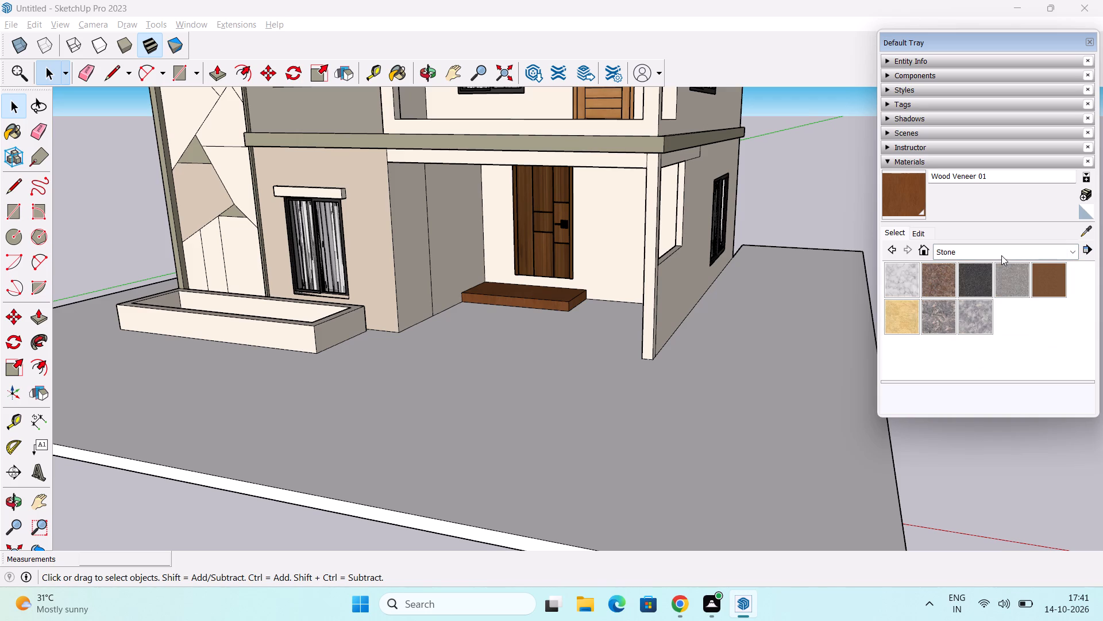
pyautogui.click(1002, 249)
pyautogui.scroll(4, 992, 369)
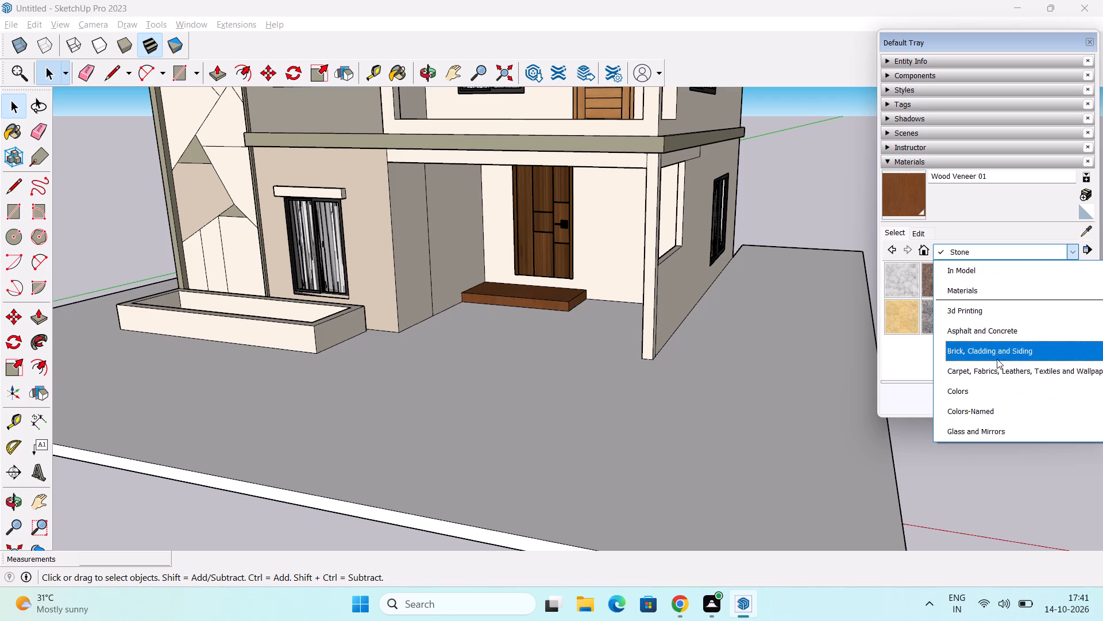
pyautogui.click(1024, 331)
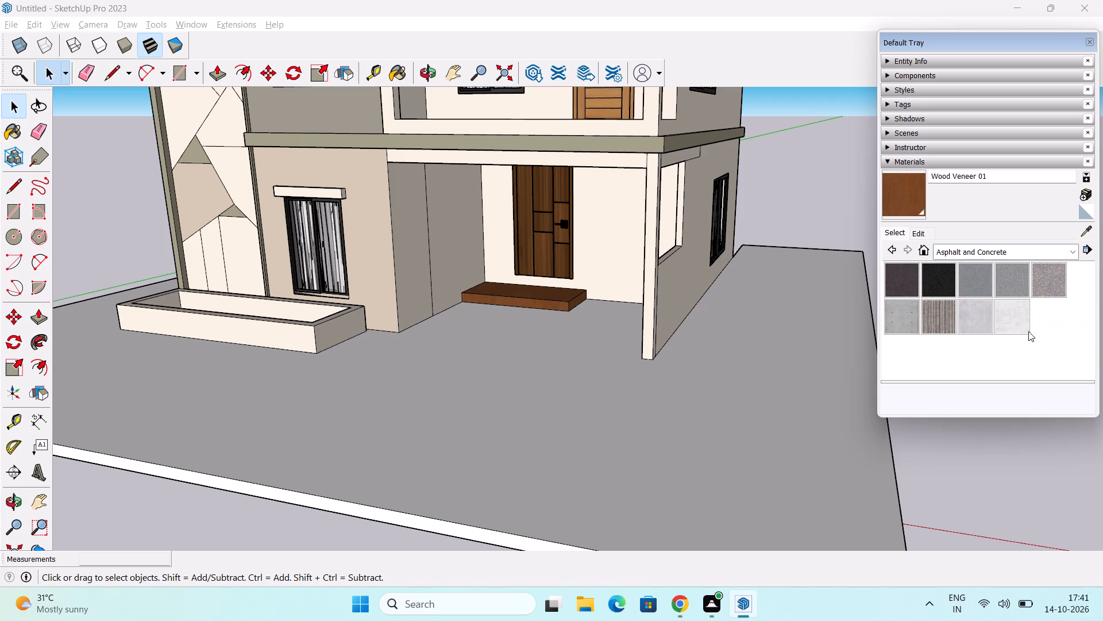
pyautogui.click(1012, 274)
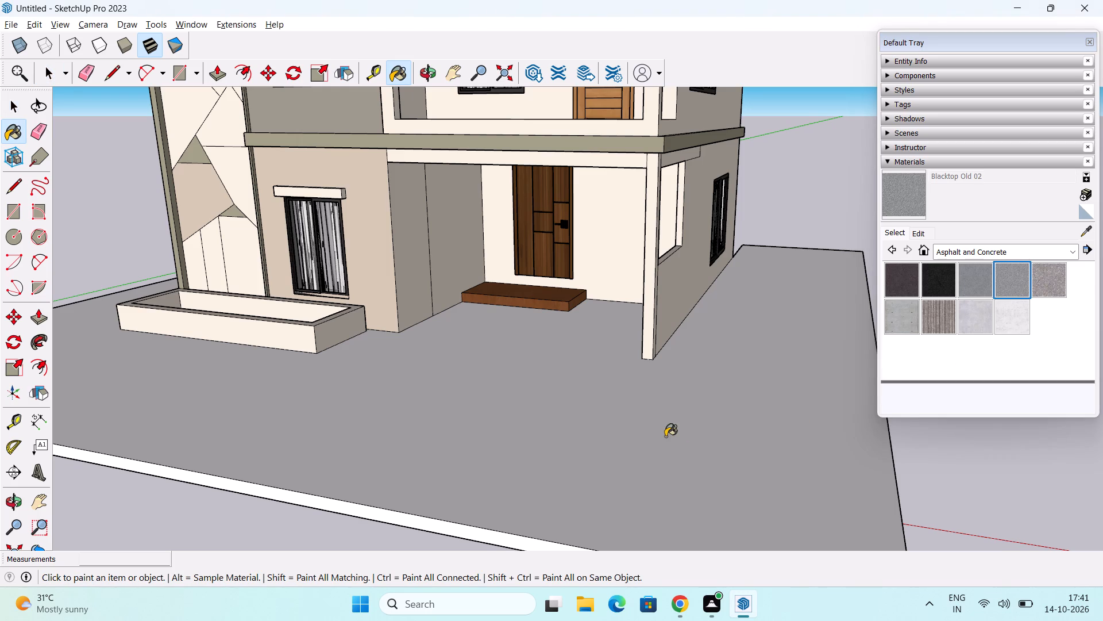
pyautogui.click(665, 436)
# Paint the white front and two side edges of the ground slab with Blacktop Old 02.
pyautogui.moveTo(480, 419); pyautogui.dragTo(586, 474, button='middle')
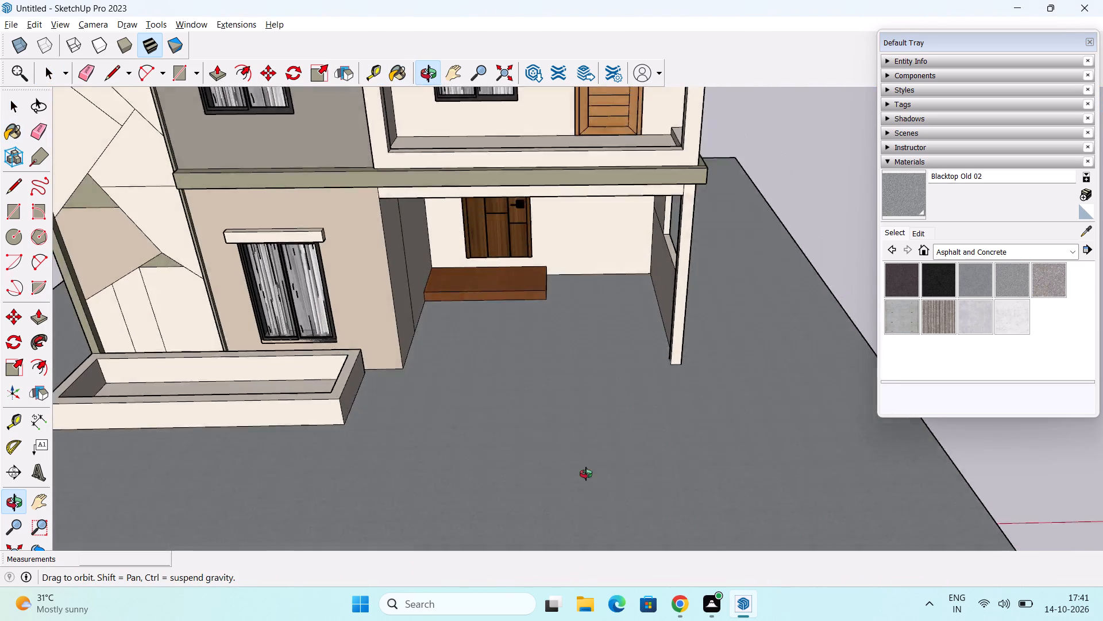
pyautogui.moveTo(586, 474); pyautogui.dragTo(577, 435, button='middle')
pyautogui.keyDown('shift'); pyautogui.moveTo(565, 456); pyautogui.dragTo(622, 282, button='middle'); pyautogui.keyUp('shift')
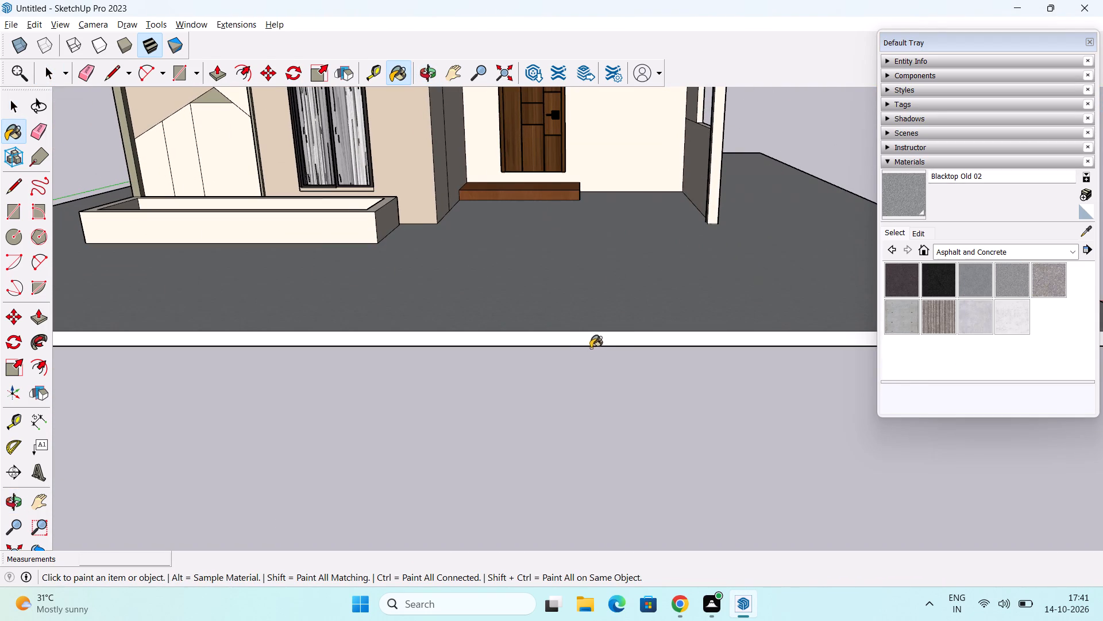
pyautogui.click(596, 342)
pyautogui.scroll(-3, 645, 304)
pyautogui.moveTo(646, 304); pyautogui.dragTo(347, 310, button='middle')
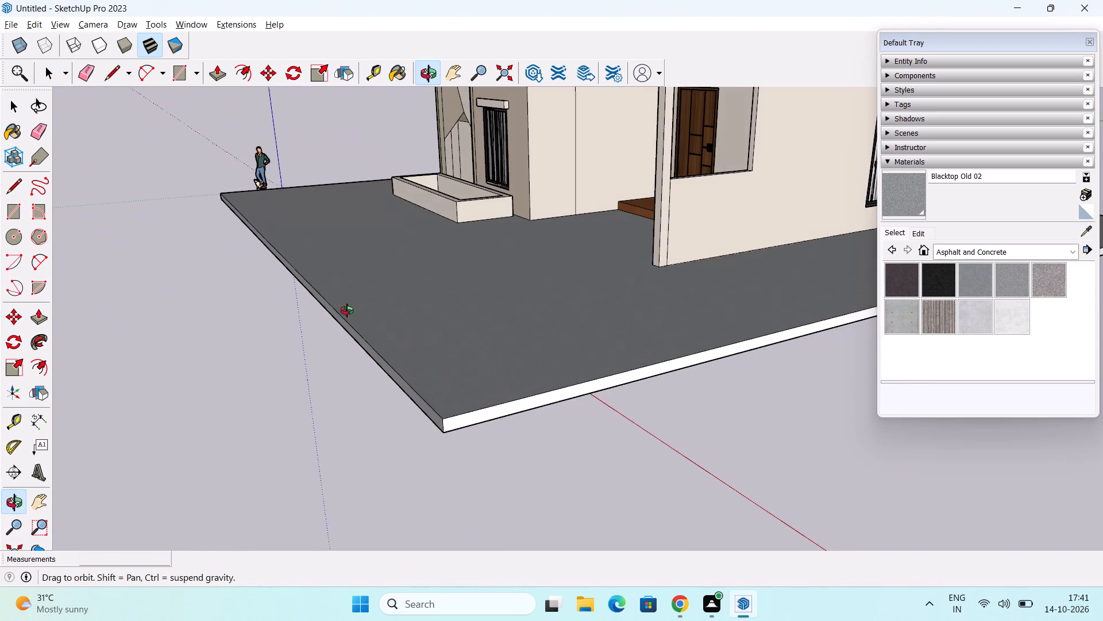
pyautogui.moveTo(347, 310); pyautogui.dragTo(361, 316, button='middle')
pyautogui.click(495, 419)
pyautogui.scroll(-3, 468, 371)
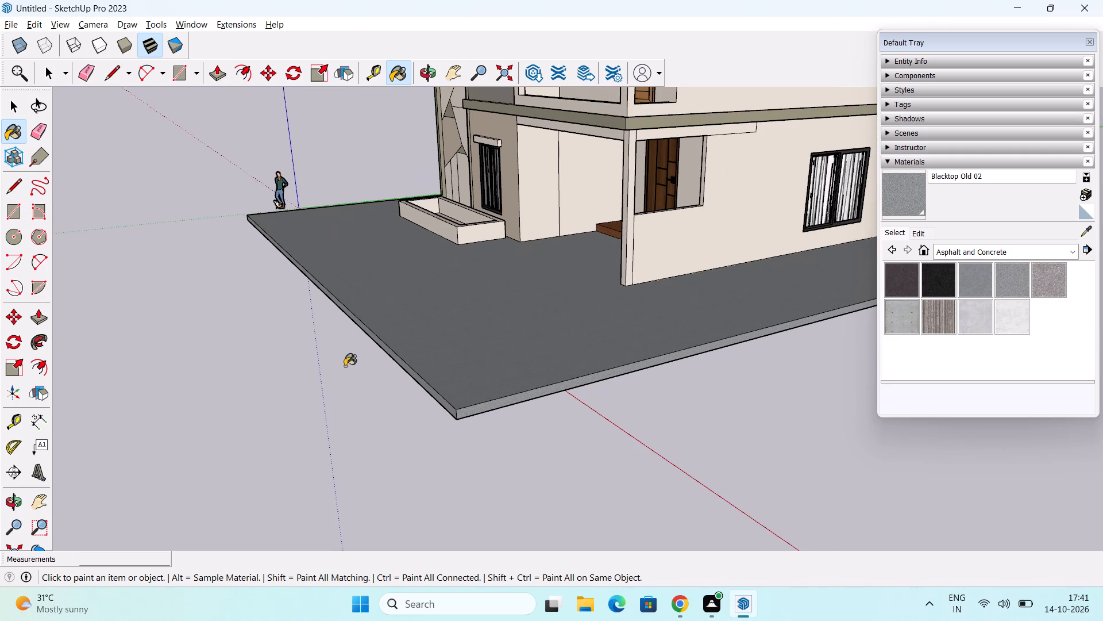
pyautogui.moveTo(350, 336); pyautogui.dragTo(889, 379, button='middle')
pyautogui.scroll(3, 225, 526)
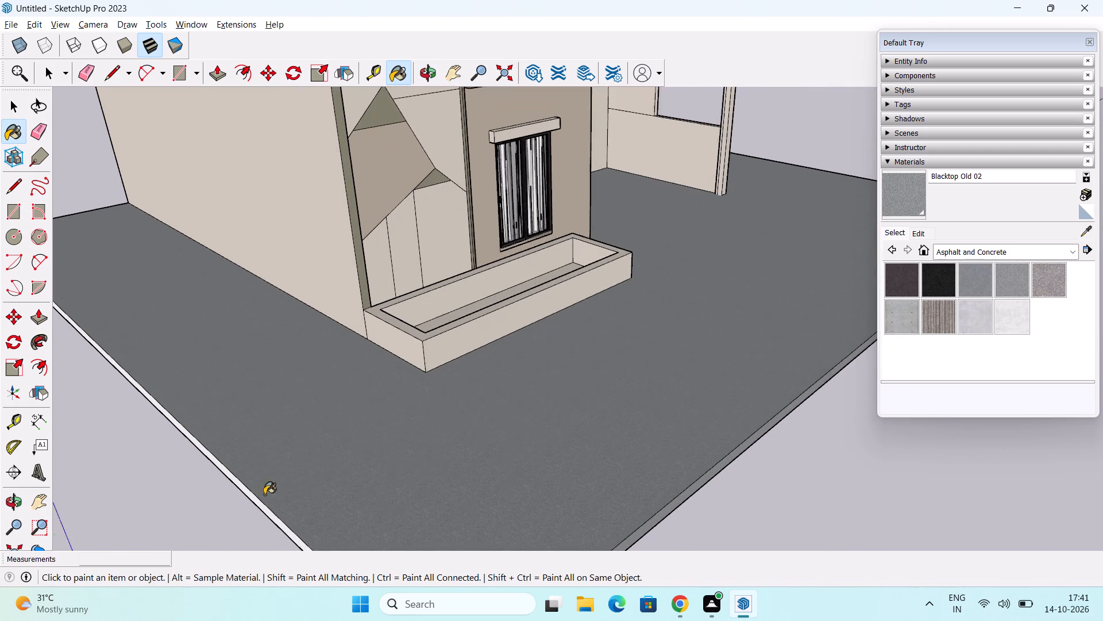
pyautogui.scroll(1, 264, 494)
pyautogui.click(258, 504)
pyautogui.scroll(-3, 260, 481)
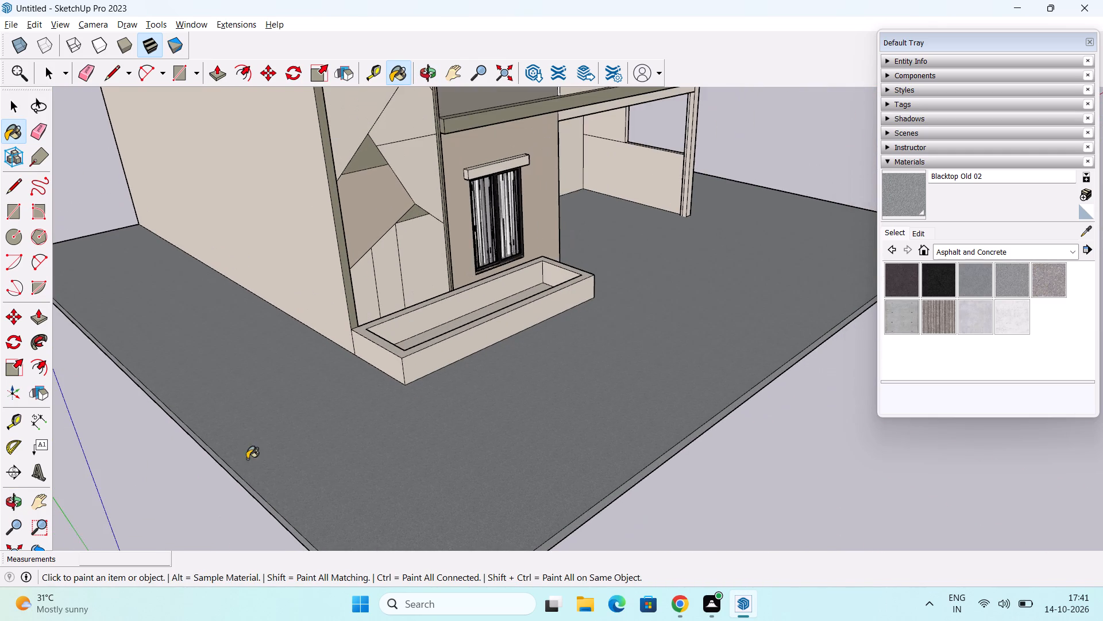
# Extend the ground slab 52' 5 1/2" behind the house with Push/Pull, up to the opposite side strip's outer edge.
pyautogui.moveTo(231, 440); pyautogui.dragTo(458, 417, button='middle')
pyautogui.moveTo(200, 312); pyautogui.dragTo(633, 369, button='middle')
pyautogui.scroll(-3, 459, 381)
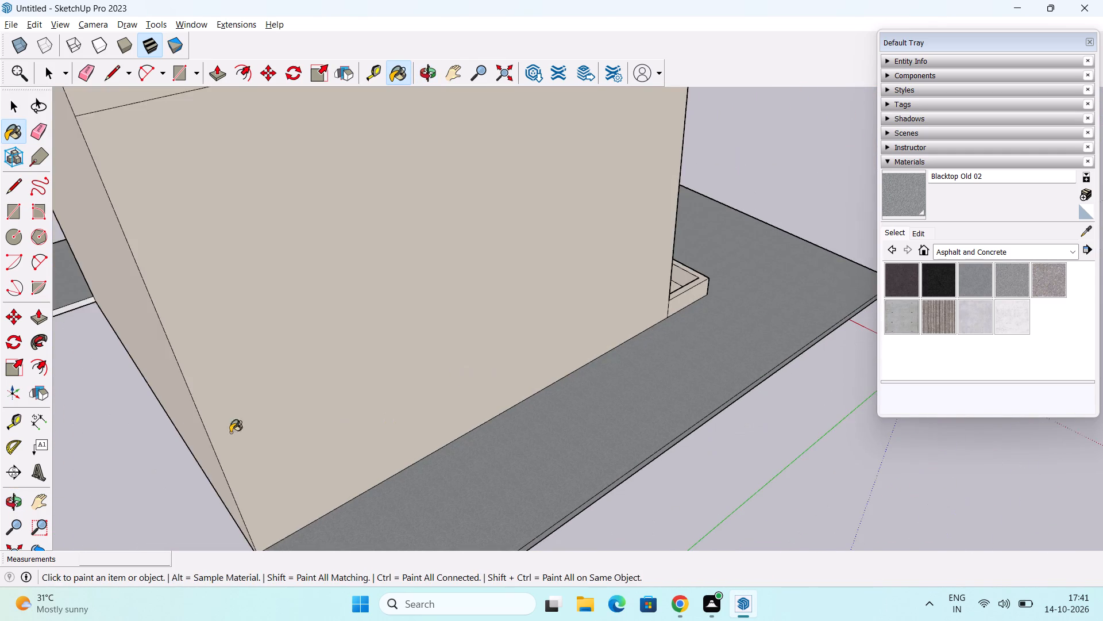
pyautogui.moveTo(226, 373); pyautogui.dragTo(440, 187, button='middle')
pyautogui.press('space')
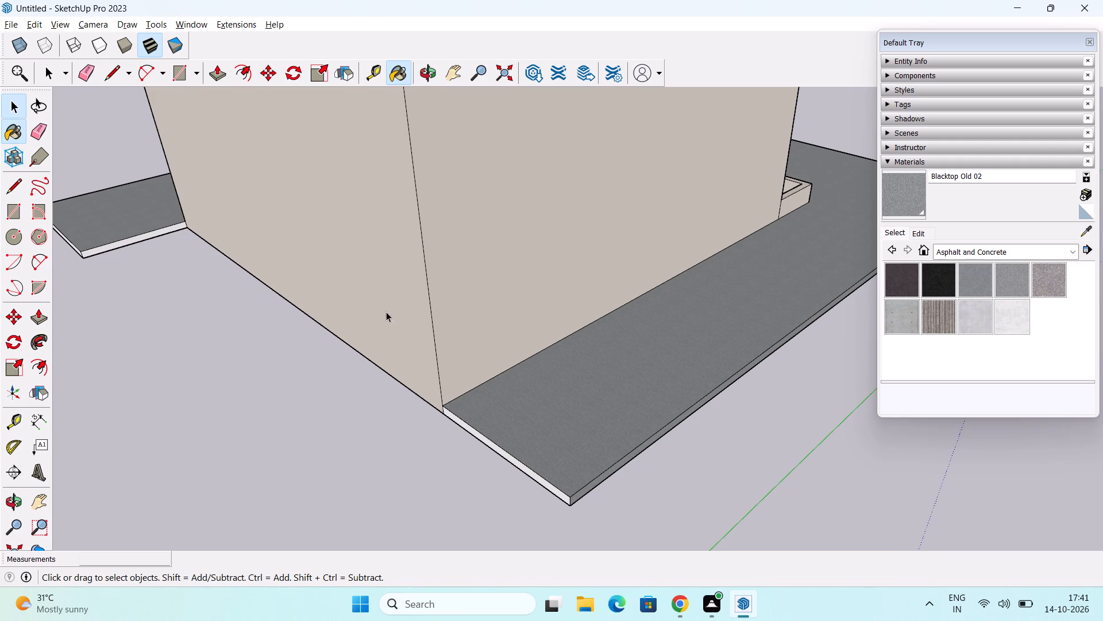
pyautogui.press('p')
pyautogui.click(129, 242)
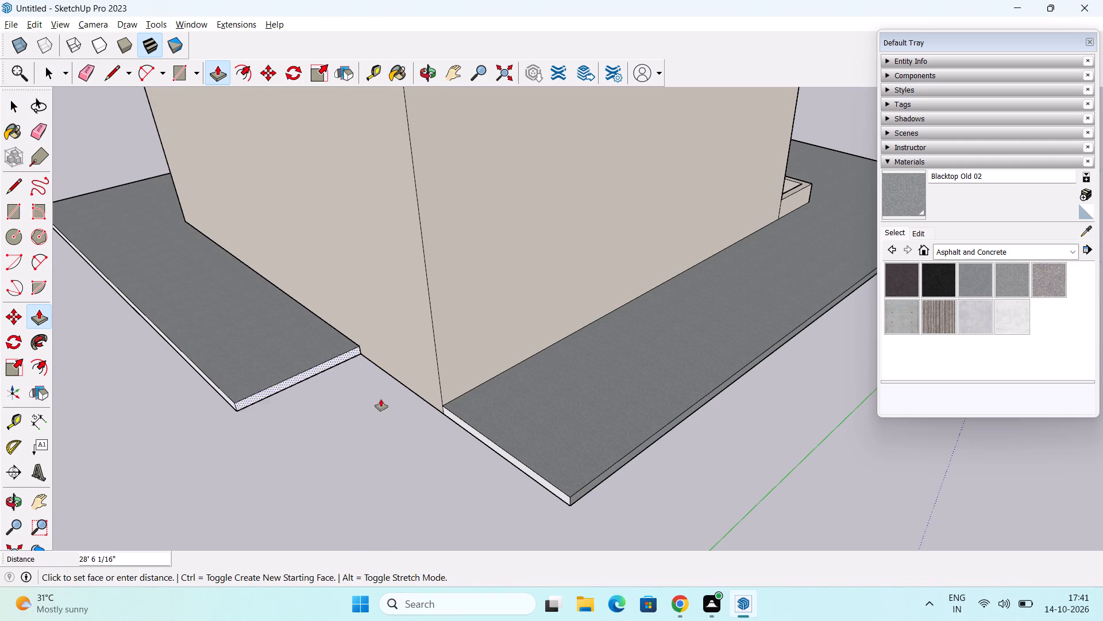
pyautogui.click(575, 493)
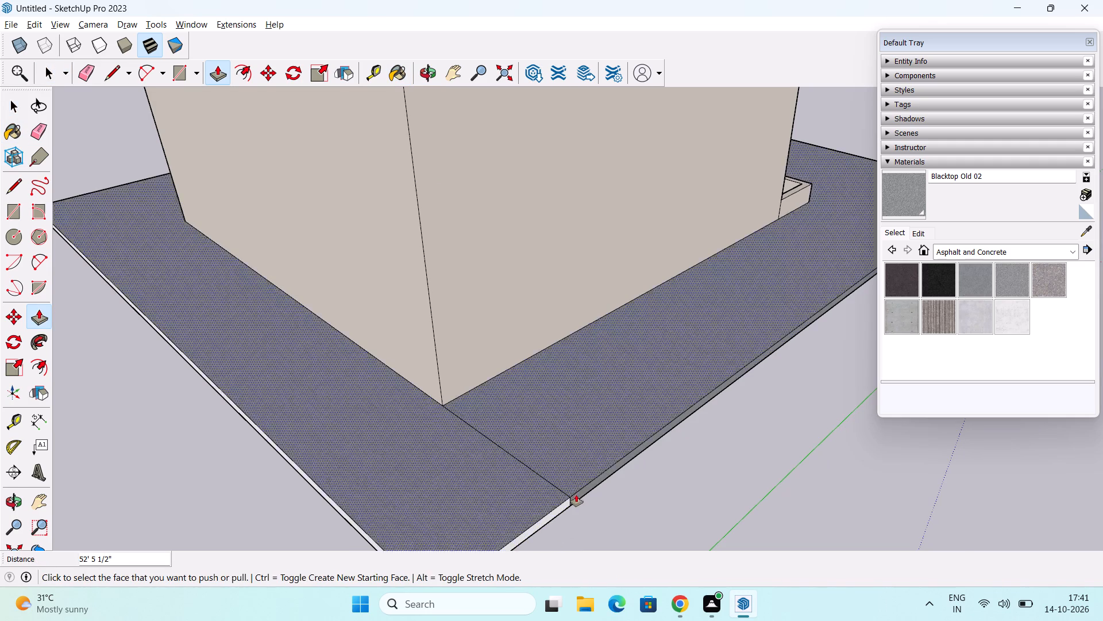
# Paint the two white edges of the ground slab's rear extension with Blacktop Old 02.
pyautogui.moveTo(579, 497); pyautogui.dragTo(556, 455, button='middle')
pyautogui.press('space')
pyautogui.click(896, 190)
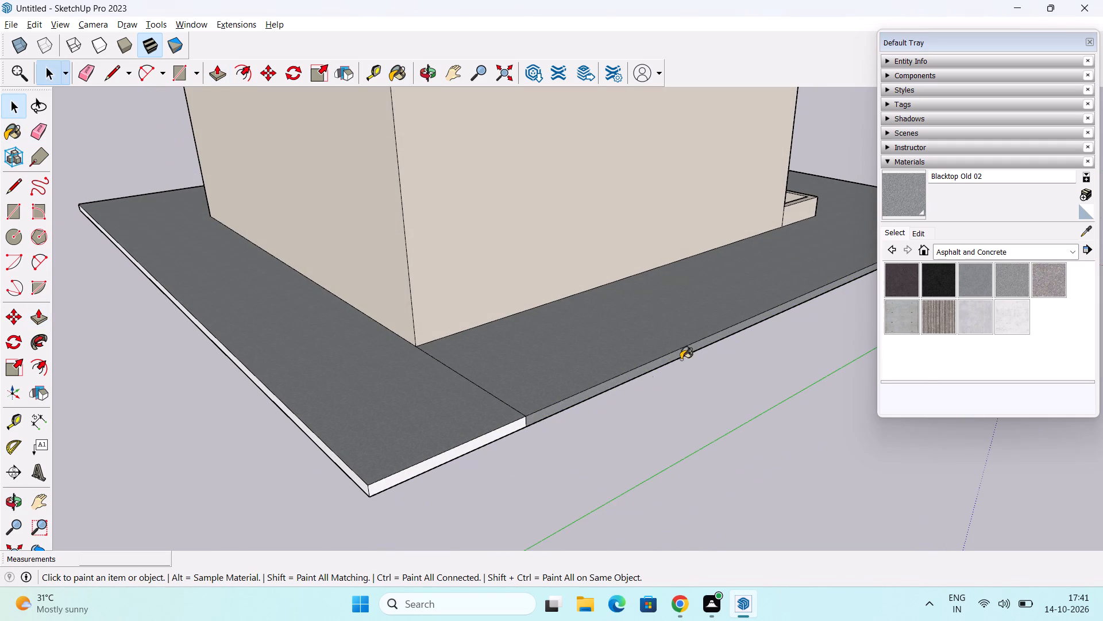
pyautogui.click(487, 436)
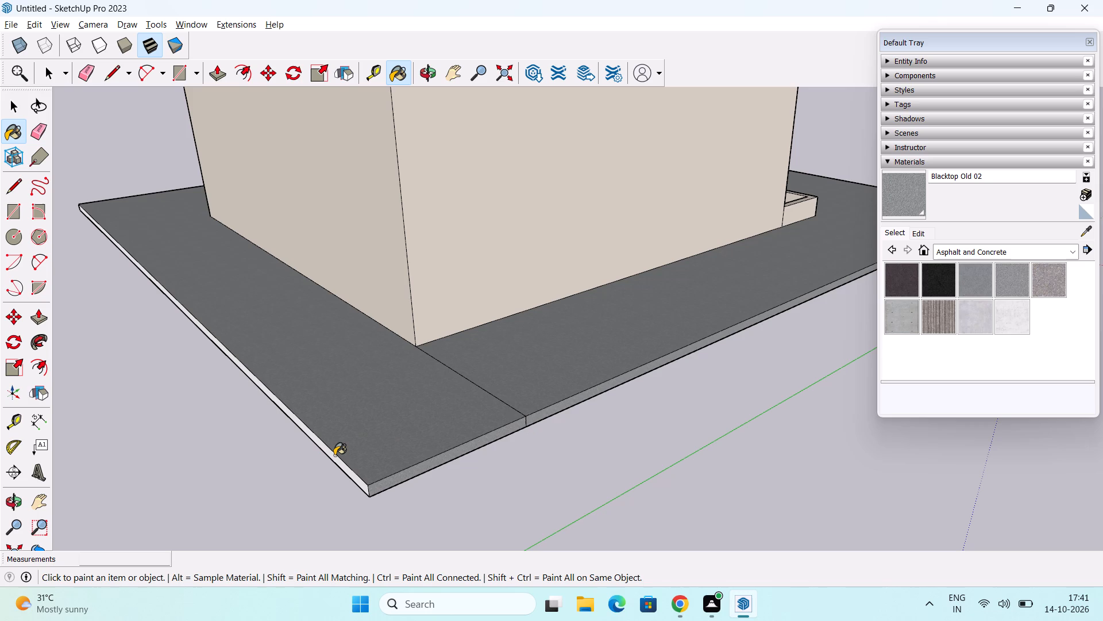
pyautogui.click(334, 455)
# Inspect the house and its ground slab from the side, the front and above.
pyautogui.scroll(-6, 510, 350)
pyautogui.moveTo(741, 382); pyautogui.dragTo(352, 275, button='middle')
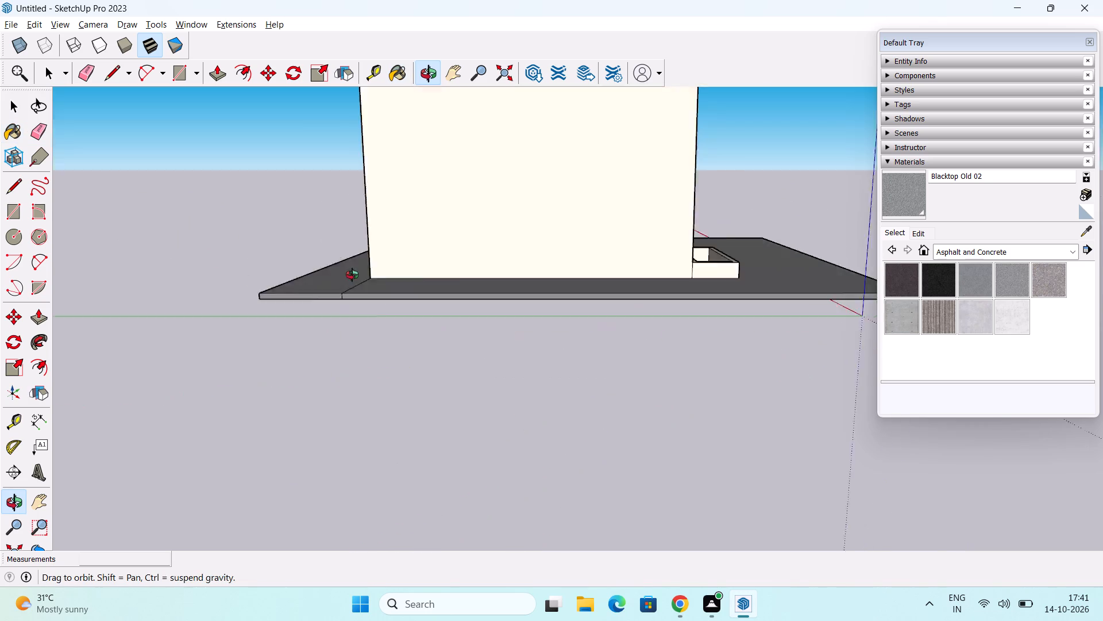
pyautogui.moveTo(352, 275); pyautogui.dragTo(299, 258, button='middle')
pyautogui.moveTo(541, 300); pyautogui.dragTo(341, 390, button='middle')
pyautogui.moveTo(628, 339); pyautogui.dragTo(519, 490, button='middle')
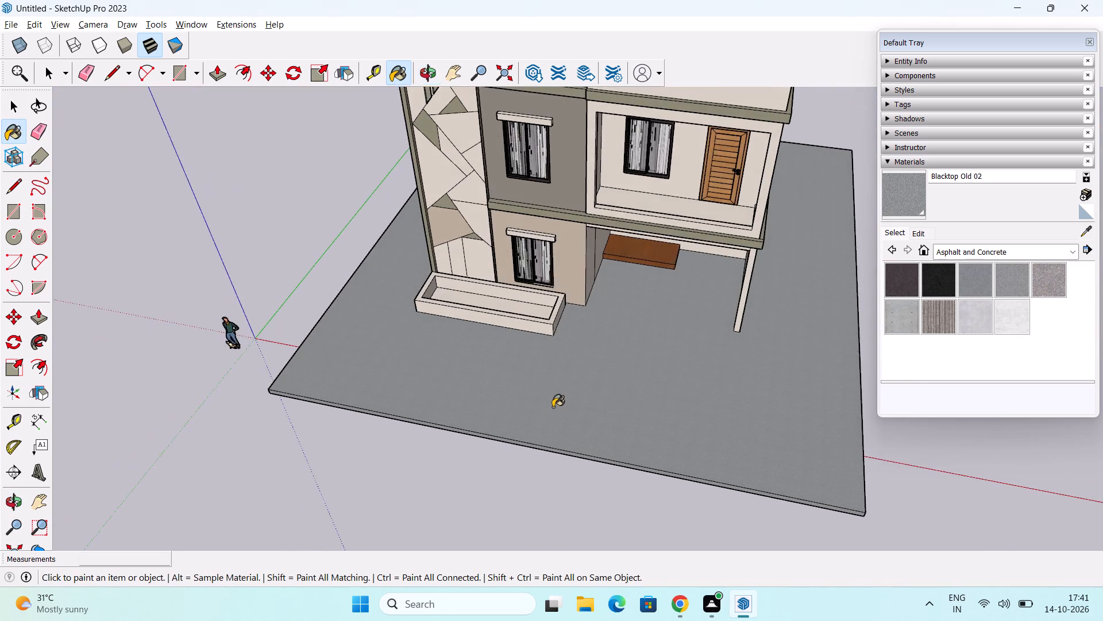
pyautogui.scroll(2, 553, 407)
pyautogui.scroll(-6, 553, 405)
pyautogui.moveTo(570, 373); pyautogui.dragTo(546, 462, button='middle')
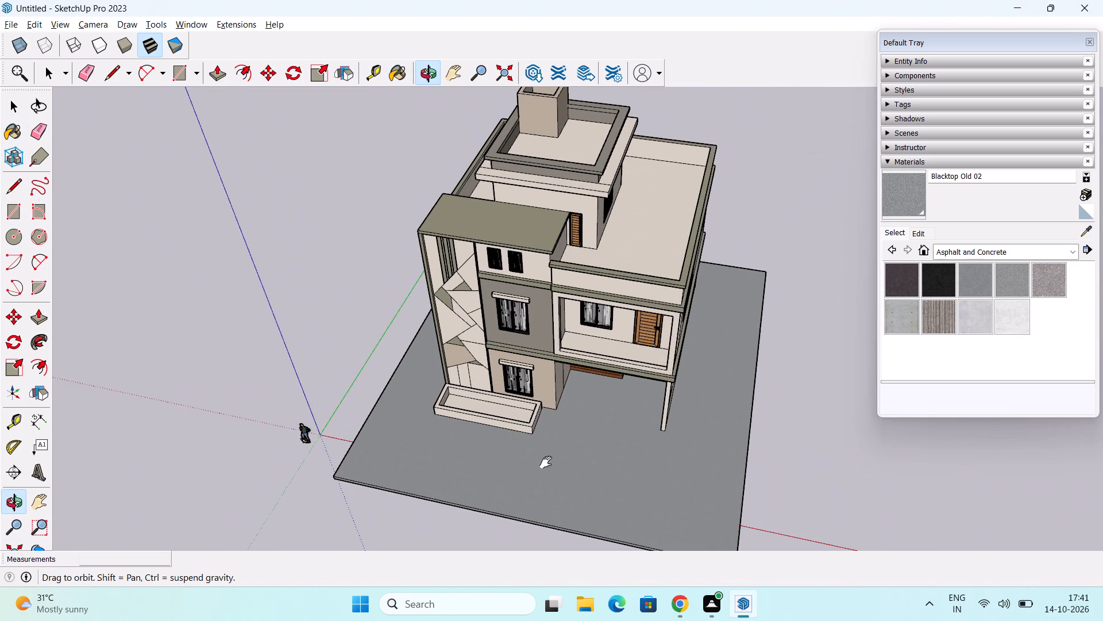
pyautogui.moveTo(546, 462); pyautogui.dragTo(545, 462, button='middle')
pyautogui.moveTo(557, 461); pyautogui.dragTo(639, 283, button='middle')
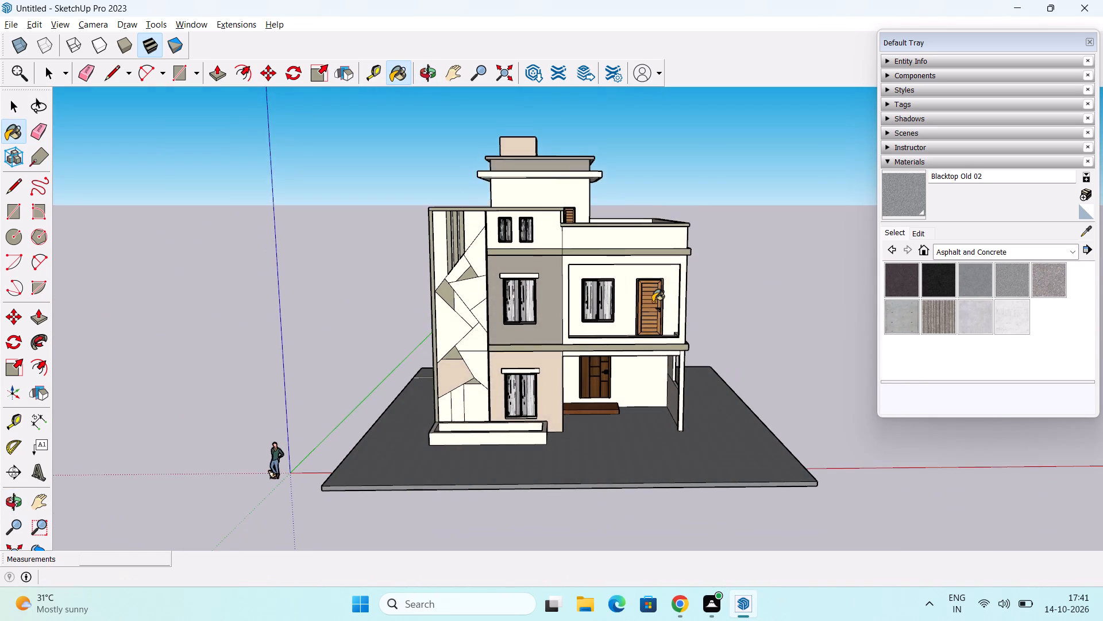
pyautogui.scroll(2, 653, 303)
pyautogui.moveTo(670, 340); pyautogui.dragTo(653, 351, button='middle')
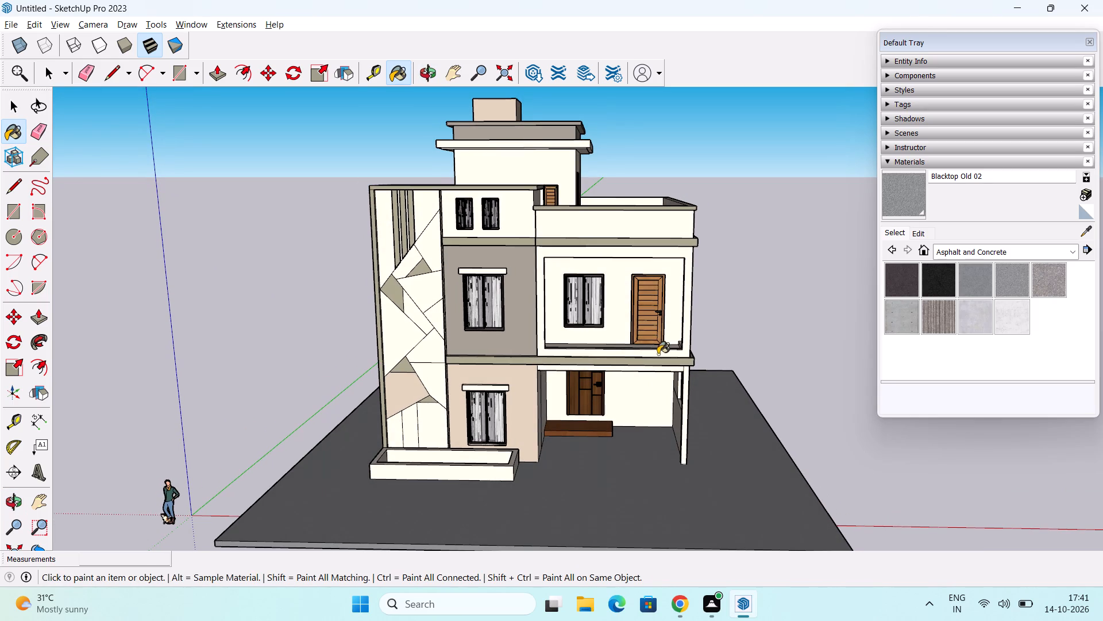
# Raise the brightness of the Blacktop Old 02 material to nearly its maximum.
pyautogui.click(916, 230)
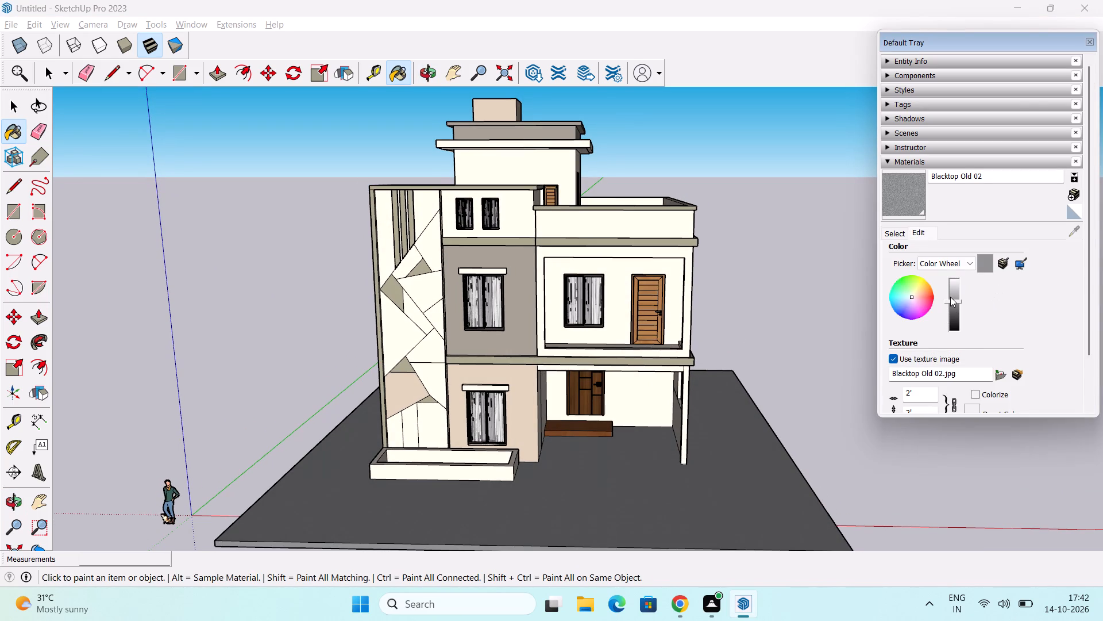
pyautogui.scroll(-2, 950, 297)
pyautogui.scroll(17, 950, 297)
pyautogui.scroll(11, 955, 297)
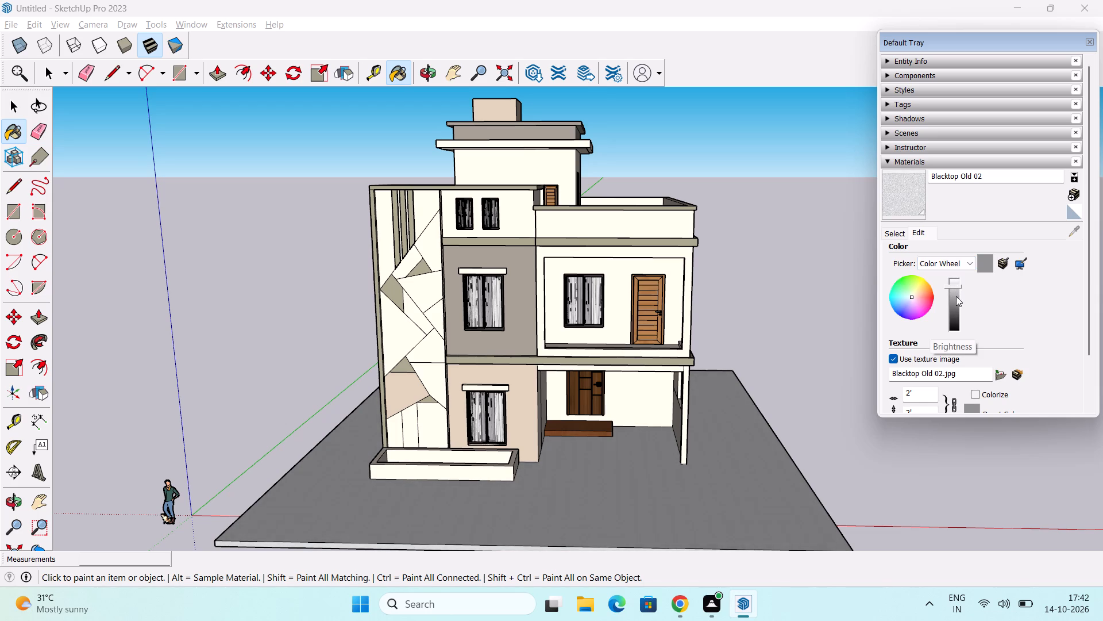
pyautogui.scroll(12, 956, 296)
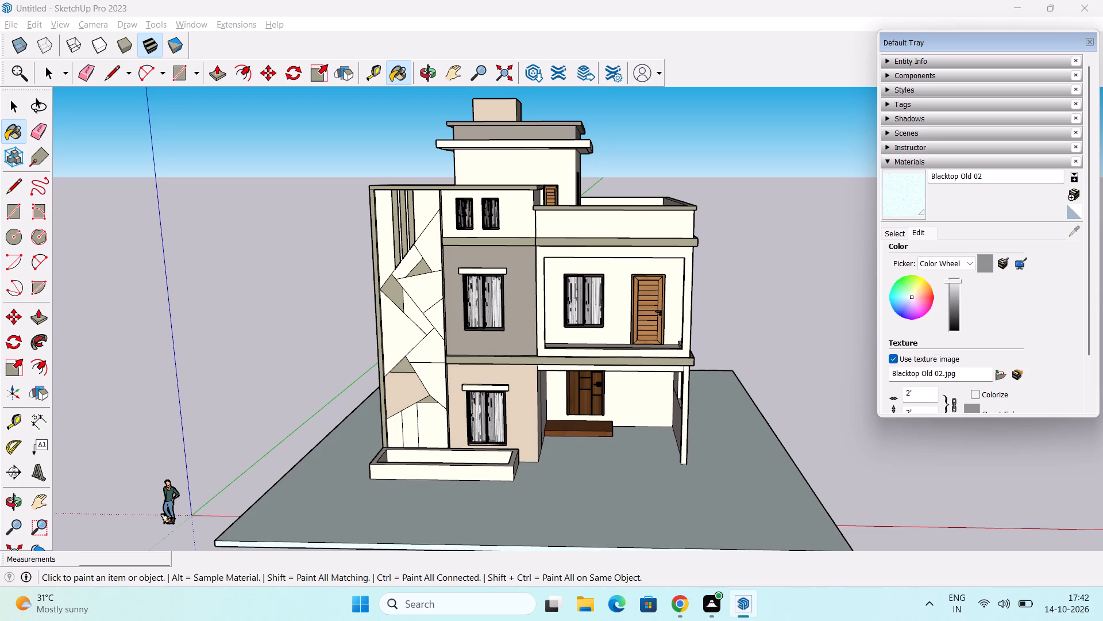
# Try a 10' texture size for Blacktop Old 02, and set it to 20' instead.
pyautogui.doubleClick(923, 398)
pyautogui.write("10'")
pyautogui.click(627, 484)
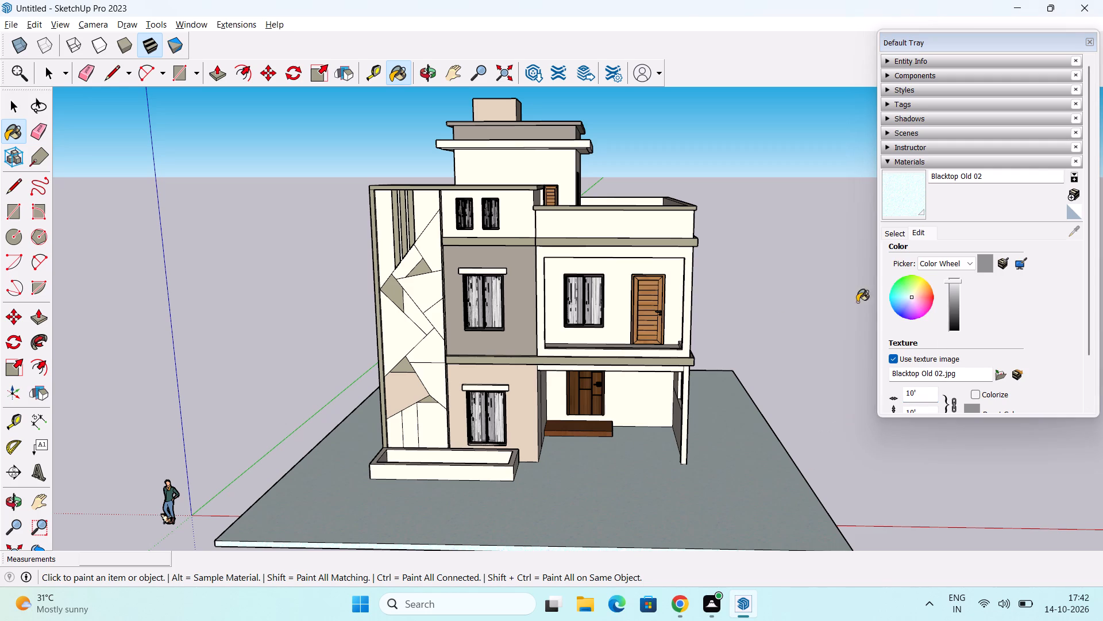
pyautogui.press('1')
pyautogui.doubleClick(931, 400)
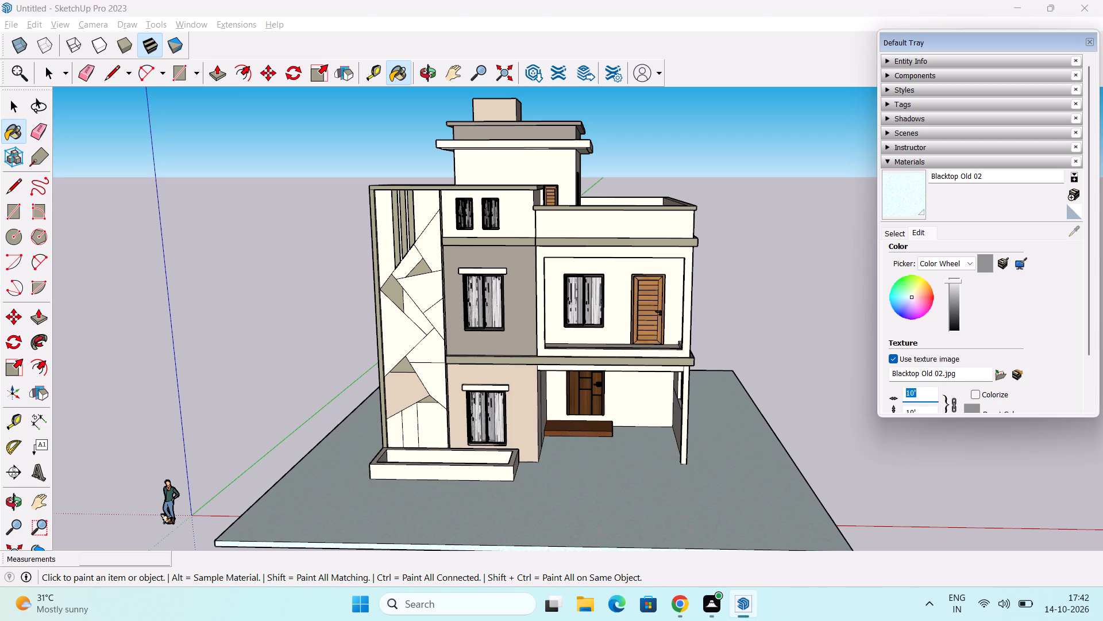
pyautogui.write("20'")
pyautogui.press('Return')
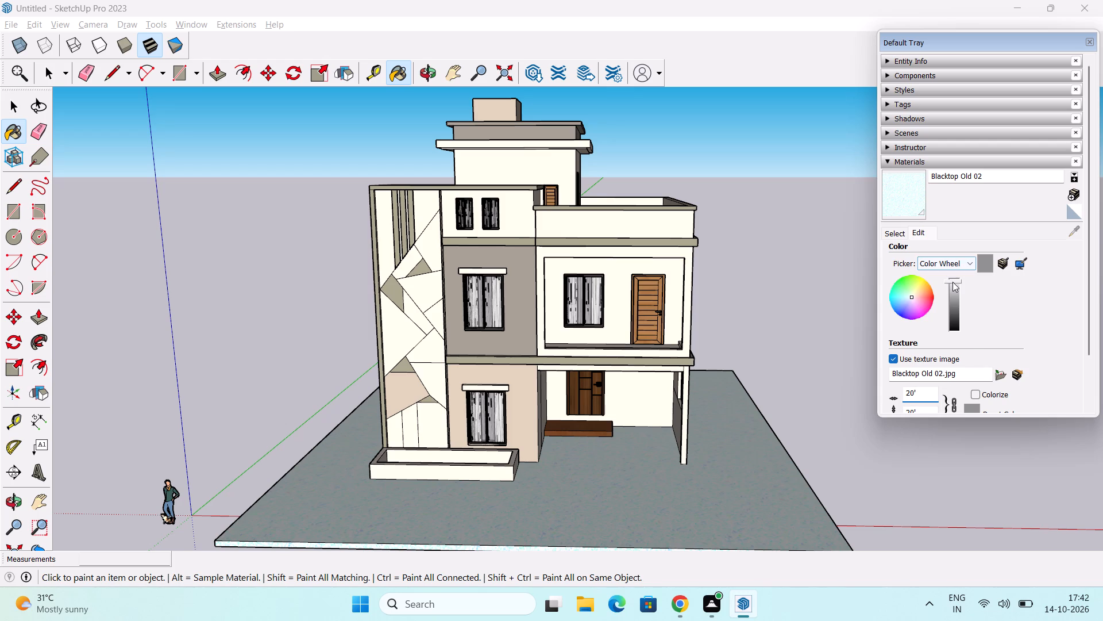
# Lower the brightness of Blacktop Old 02 slightly to a light neutral grey.
pyautogui.scroll(-5, 952, 282)
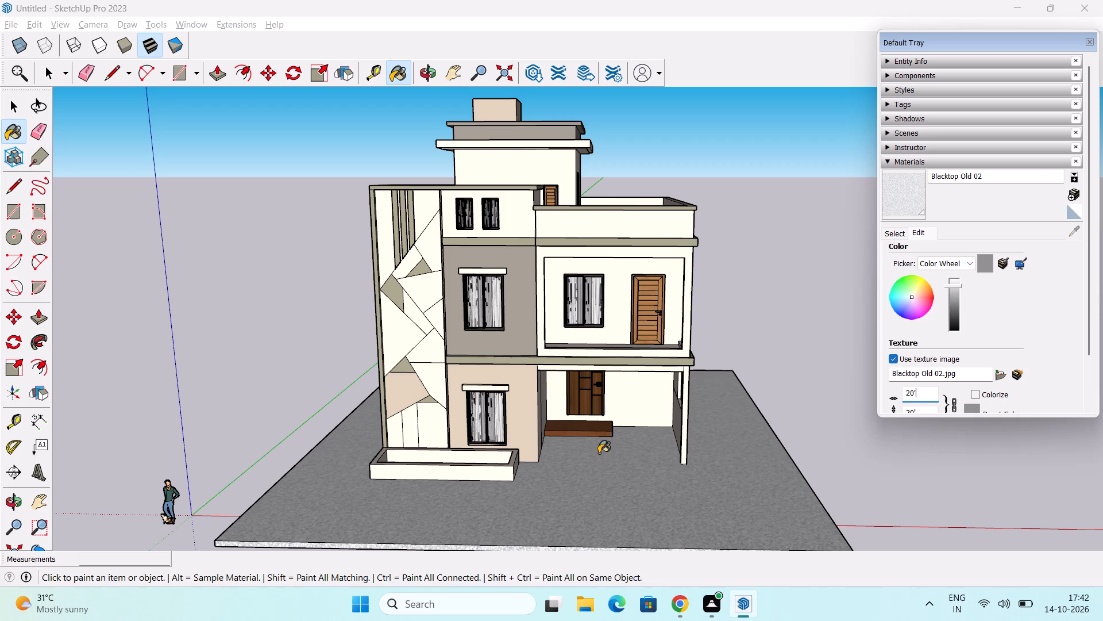
# Repaint the top of the ground slab with Polished Concrete New from the Asphalt and Concrete materials.
pyautogui.moveTo(597, 454); pyautogui.dragTo(584, 523, button='middle')
pyautogui.scroll(-1, 597, 454)
pyautogui.scroll(2, 597, 494)
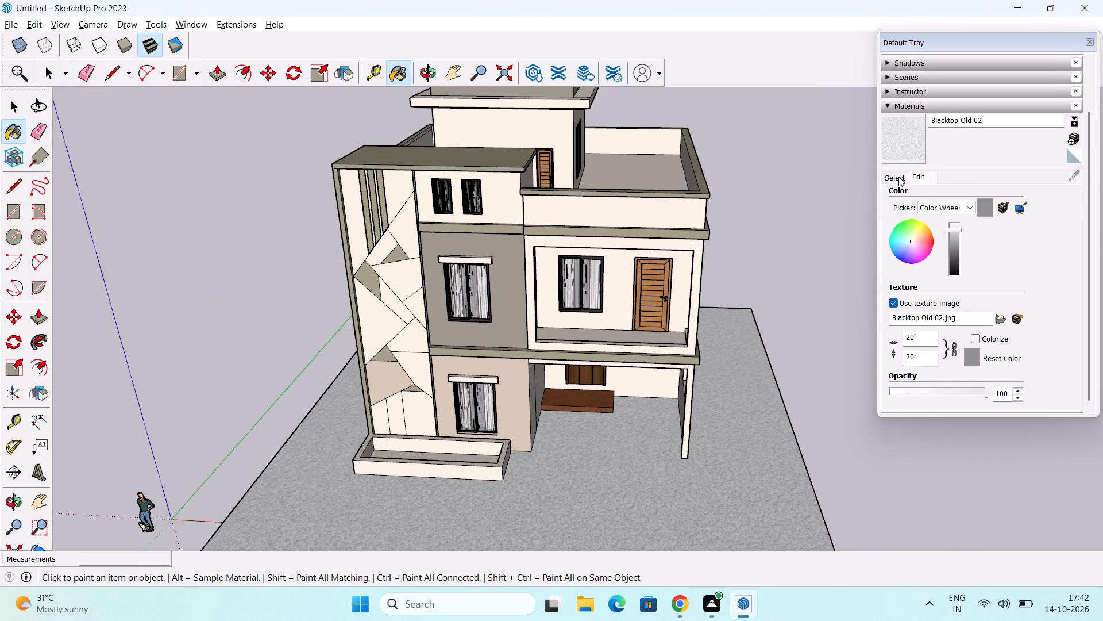
pyautogui.click(898, 177)
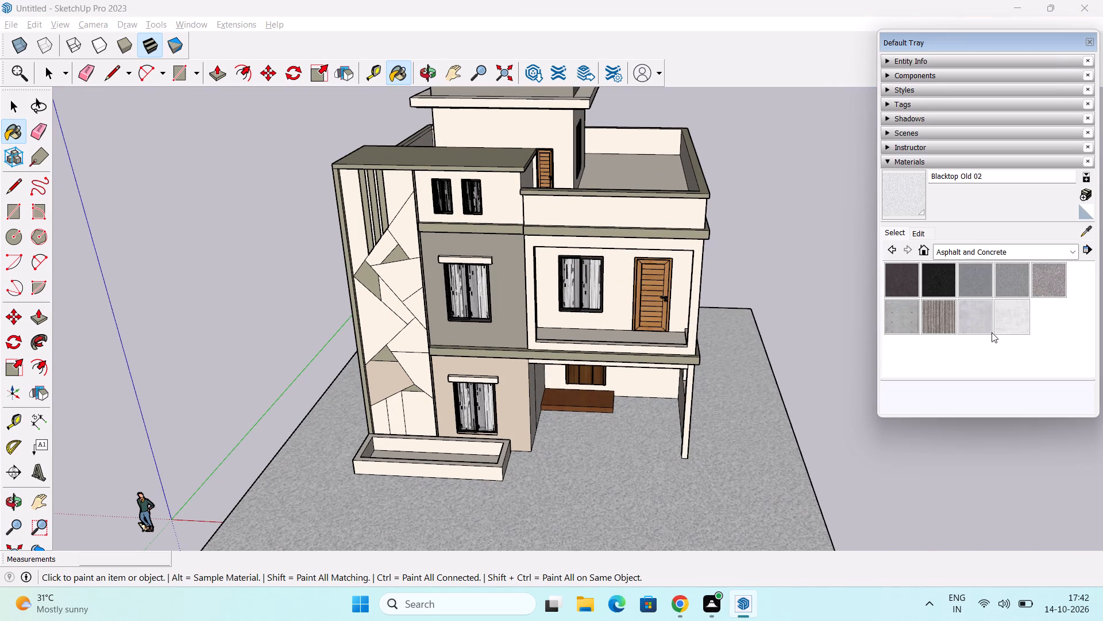
pyautogui.click(981, 320)
pyautogui.click(599, 500)
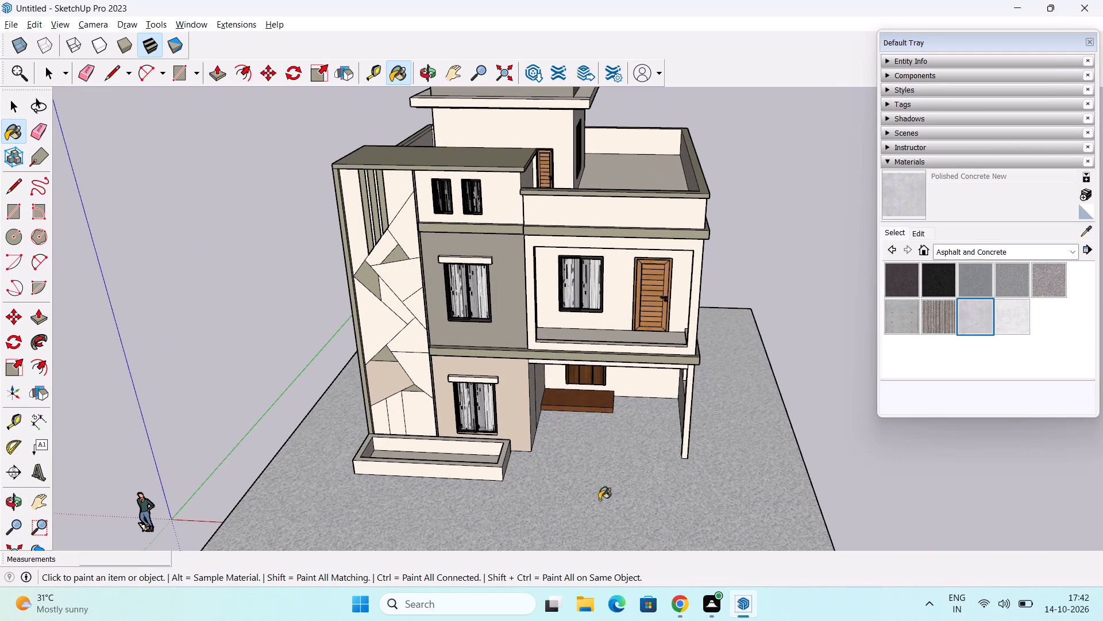
# Raise the brightness of the Polished Concrete New material to make the slab's top a lighter grey.
pyautogui.scroll(5, 637, 493)
pyautogui.scroll(-2, 894, 365)
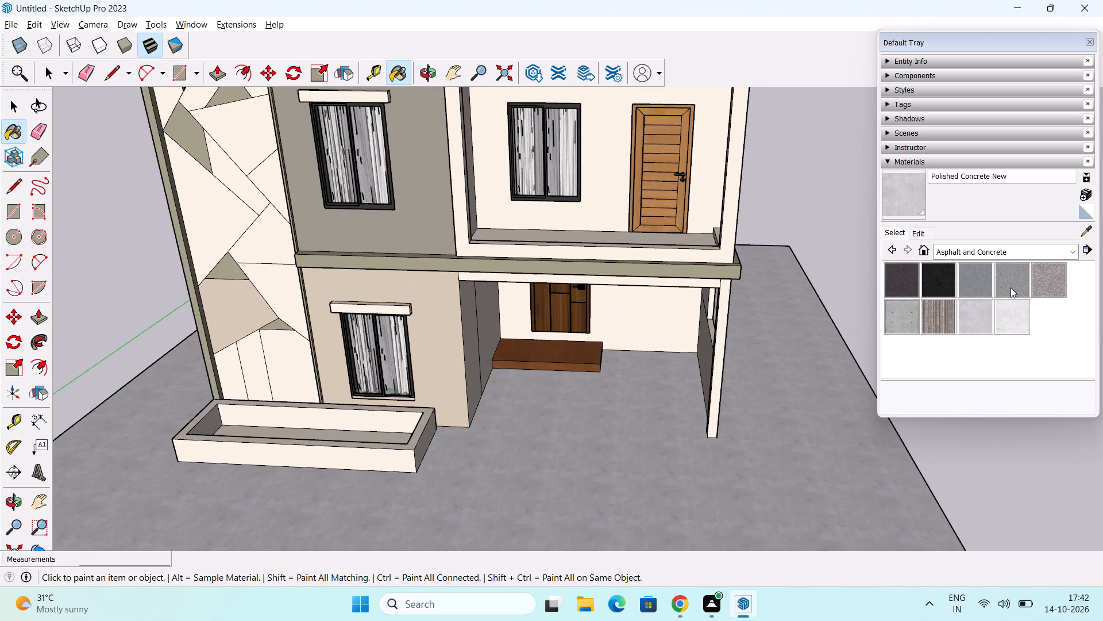
pyautogui.click(916, 231)
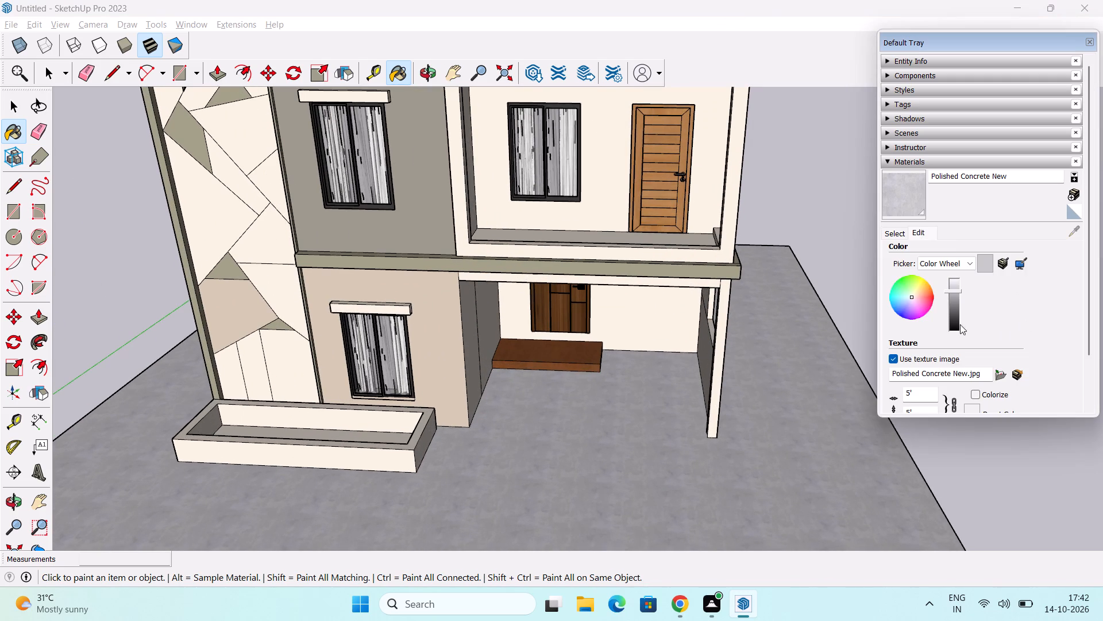
pyautogui.scroll(-2, 959, 288)
pyautogui.scroll(4, 960, 289)
pyautogui.scroll(-4, 790, 407)
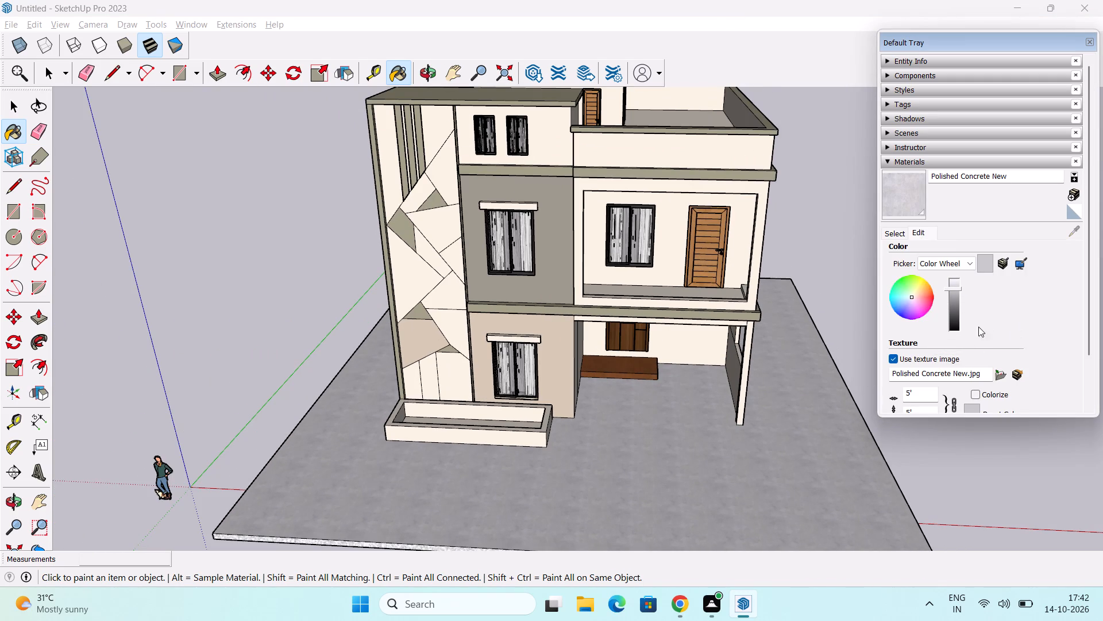
pyautogui.scroll(-2, 952, 287)
pyautogui.scroll(5, 958, 302)
# Try a 20' texture size for Polished Concrete New, and set it to 50' instead.
pyautogui.doubleClick(932, 391)
pyautogui.write("20'")
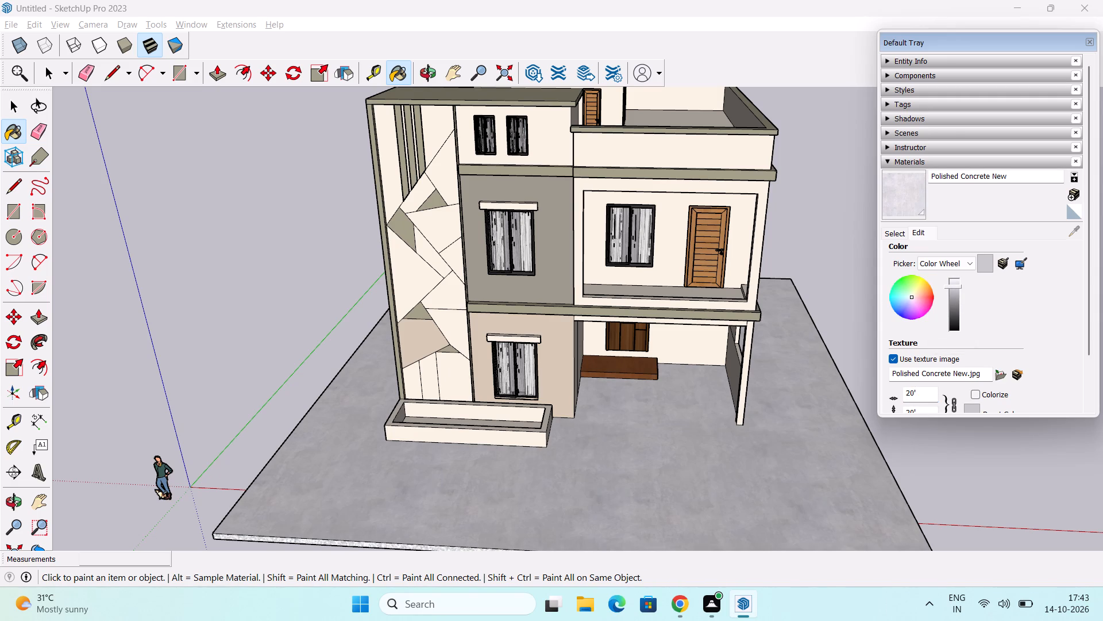
pyautogui.press('BackSpace')
pyautogui.press('BackSpace')
pyautogui.press('BackSpace')
pyautogui.press('BackSpace')
pyautogui.write("50'")
pyautogui.scroll(2, 408, 469)
pyautogui.scroll(-1, 416, 492)
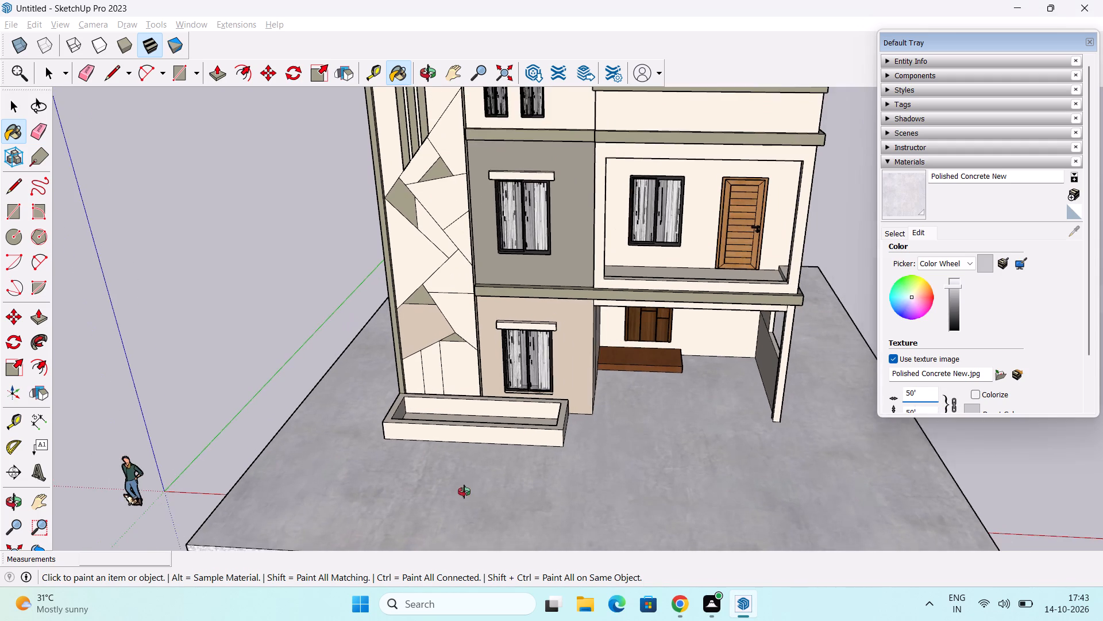
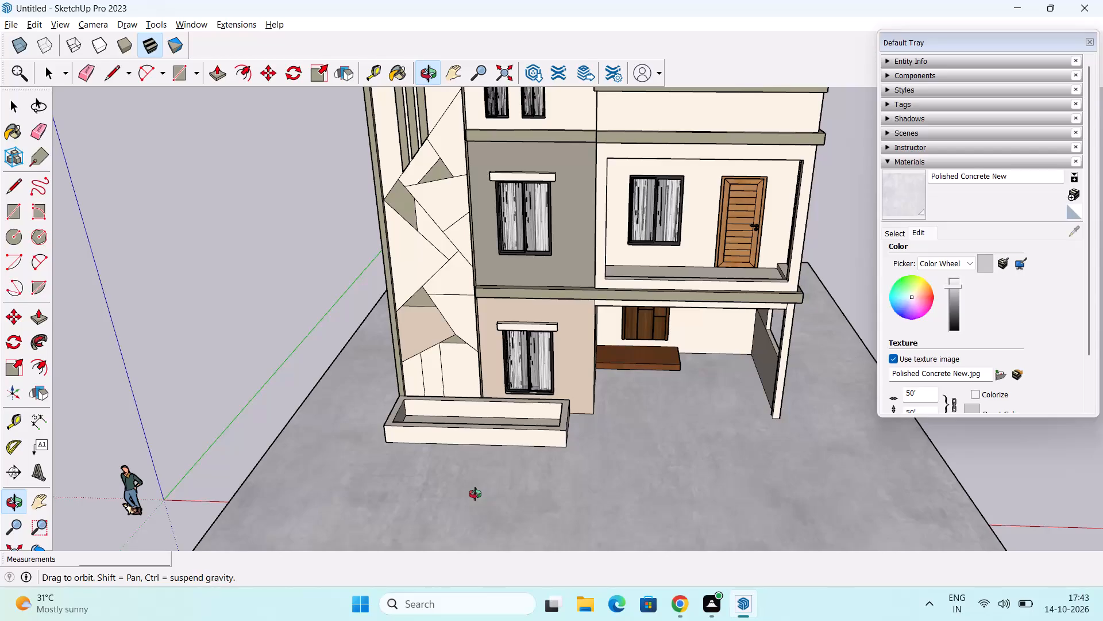
# Examine the front of the whole house model and its polished concrete ground slab.
pyautogui.scroll(-5, 489, 459)
pyautogui.moveTo(526, 443); pyautogui.dragTo(542, 410, button='middle')
pyautogui.scroll(5, 556, 403)
pyautogui.scroll(-3, 587, 407)
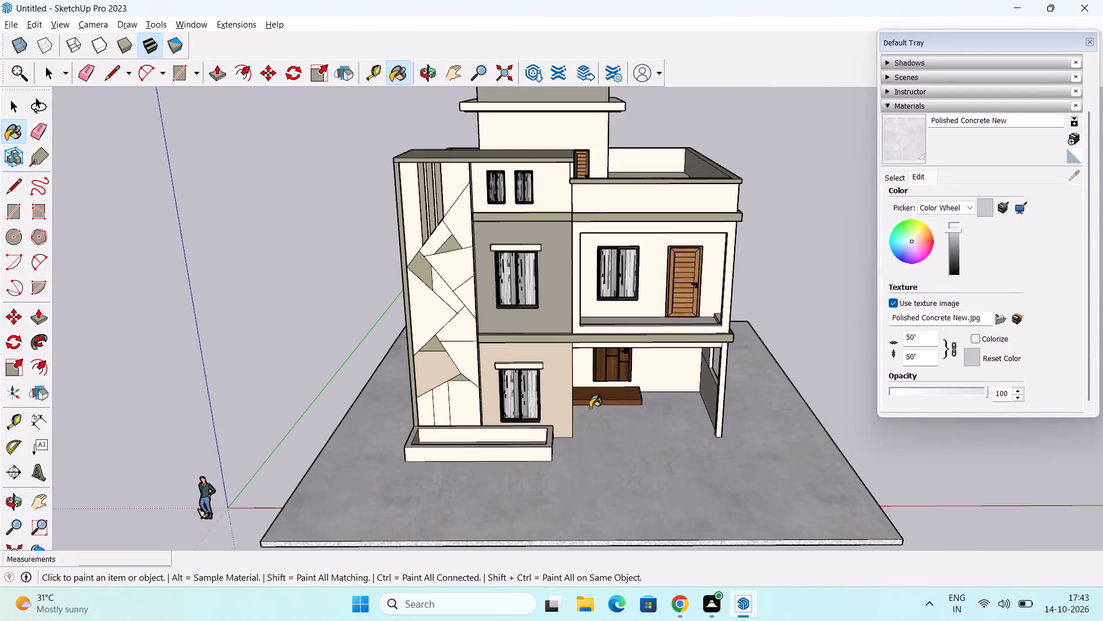
pyautogui.scroll(-2, 590, 408)
pyautogui.click(604, 451)
pyautogui.press('space')
pyautogui.moveTo(707, 461); pyautogui.dragTo(694, 457, button='middle')
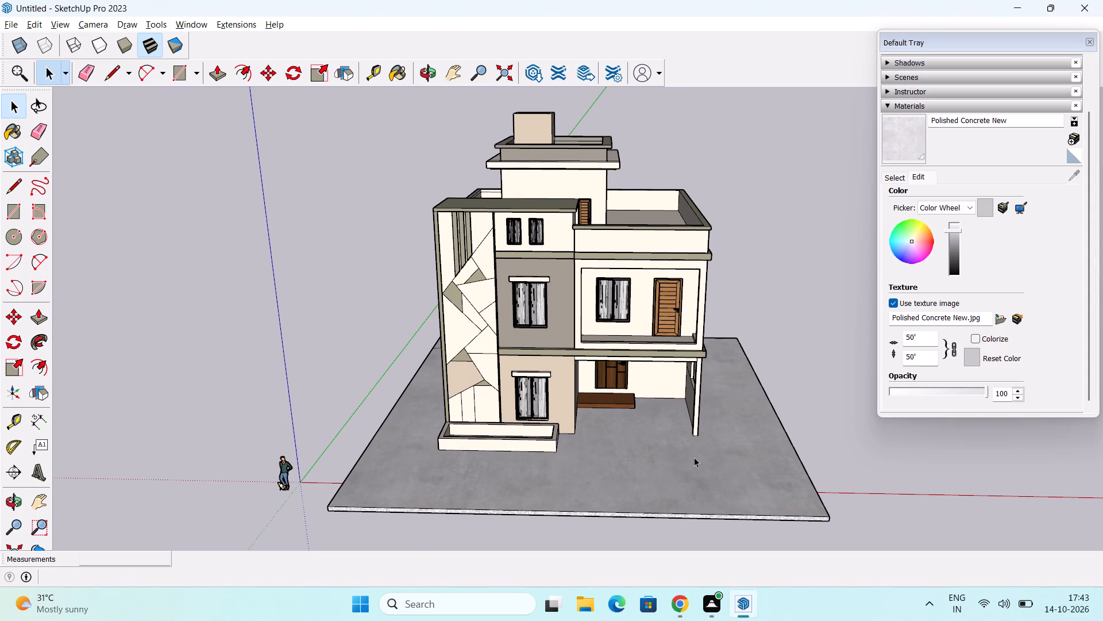
# Switch to the 3D Warehouse page in Chrome and search the models for GATE.
pyautogui.hotkey('alt', 'Tab')
pyautogui.hotkey('alt', 'Tab')
pyautogui.hotkey('alt', 'Tab')
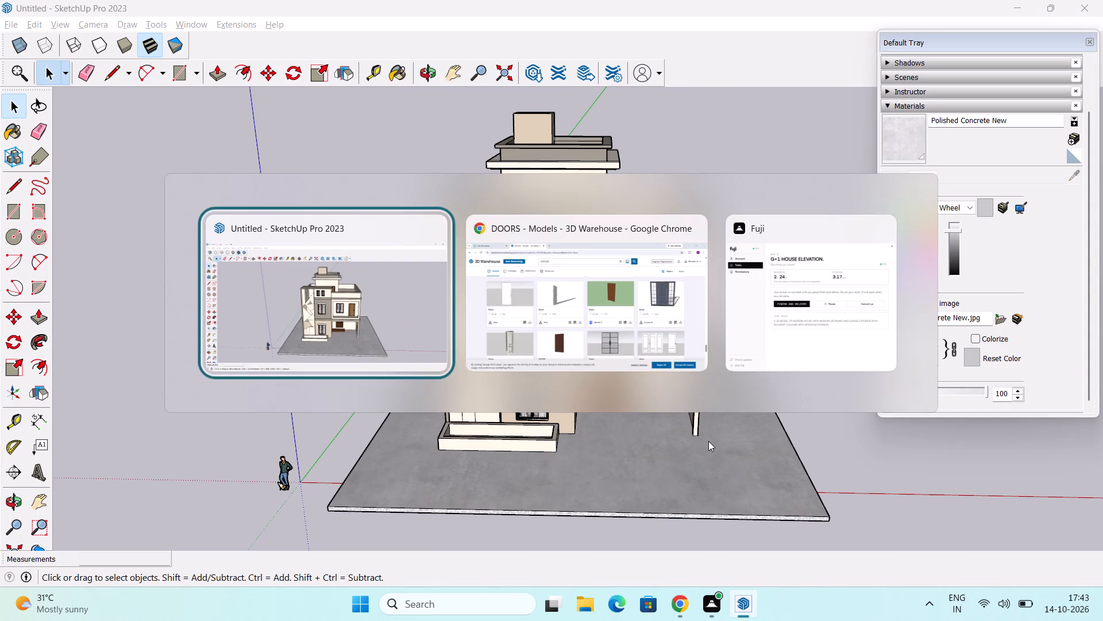
pyautogui.hotkey('alt', 'Tab')
pyautogui.doubleClick(405, 92)
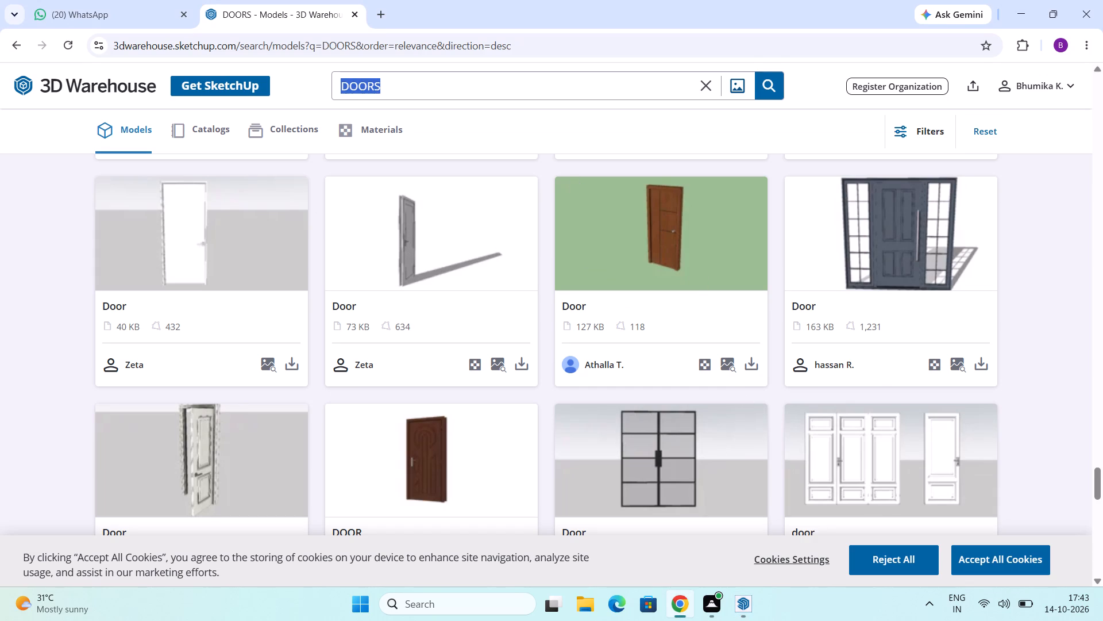
pyautogui.write('GATE')
pyautogui.press('Return')
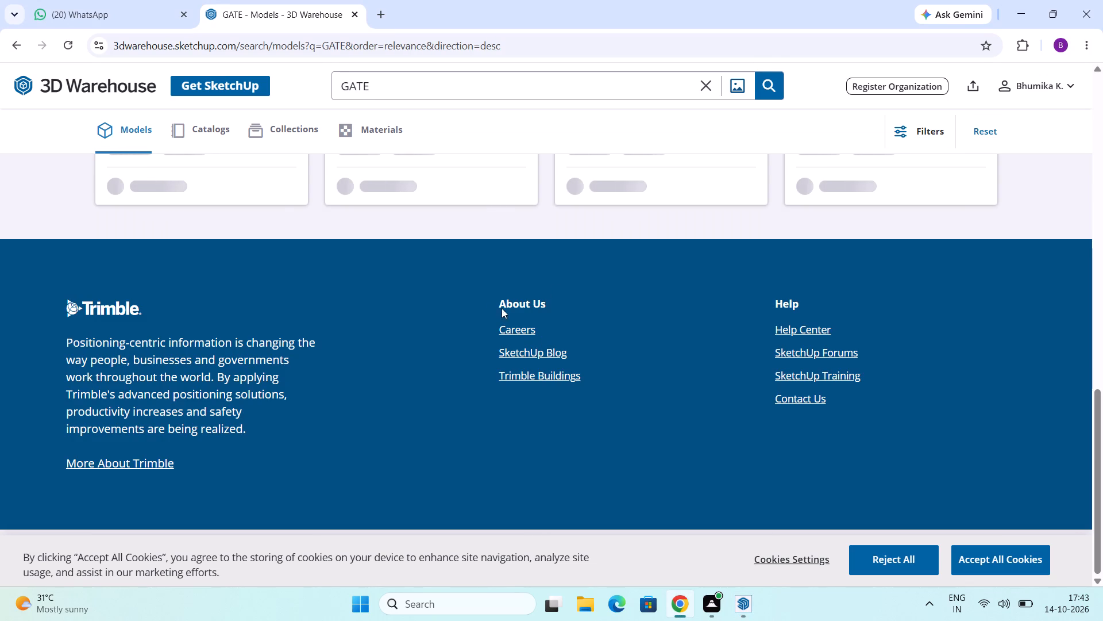
# Look through the first batch of gate models, working from the end of the results back to the beginning.
pyautogui.scroll(2, 508, 207)
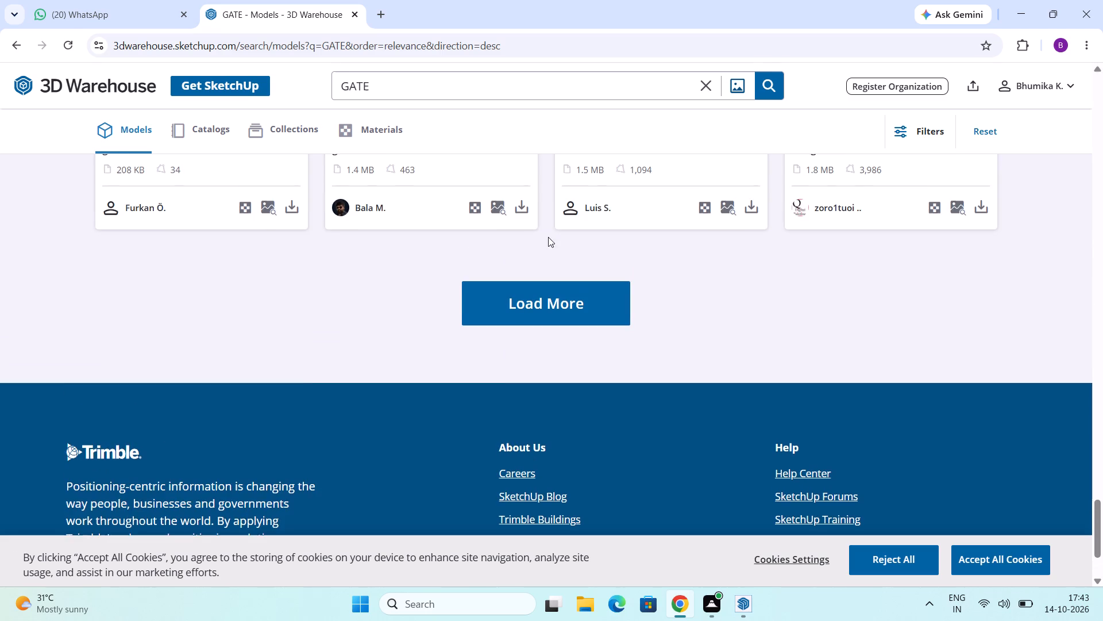
pyautogui.scroll(3, 549, 239)
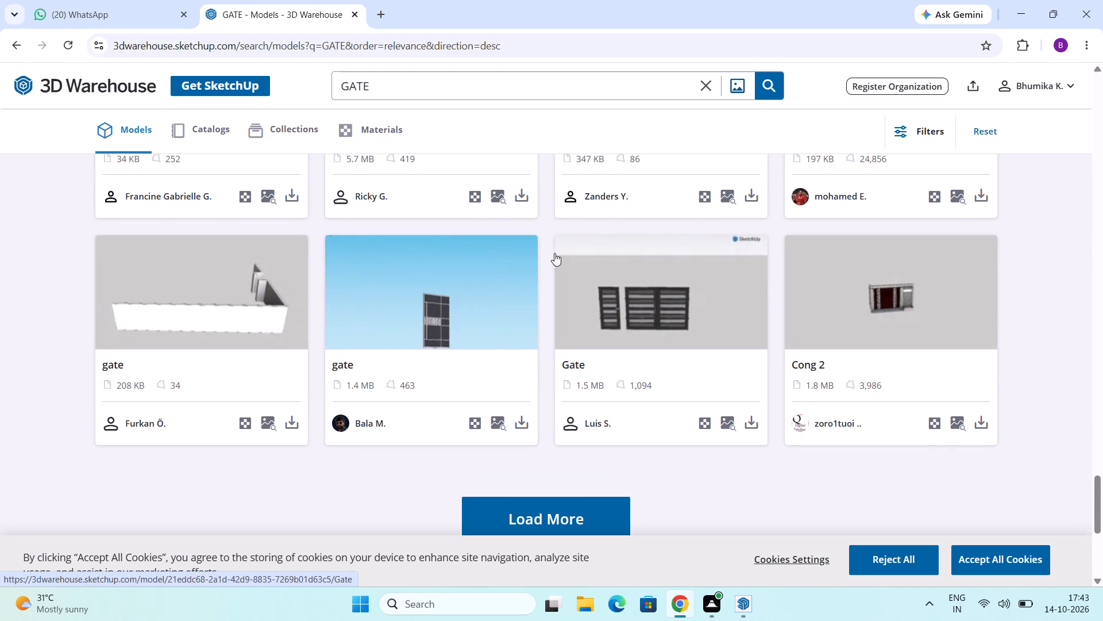
pyautogui.scroll(2, 554, 253)
pyautogui.scroll(-5, 570, 267)
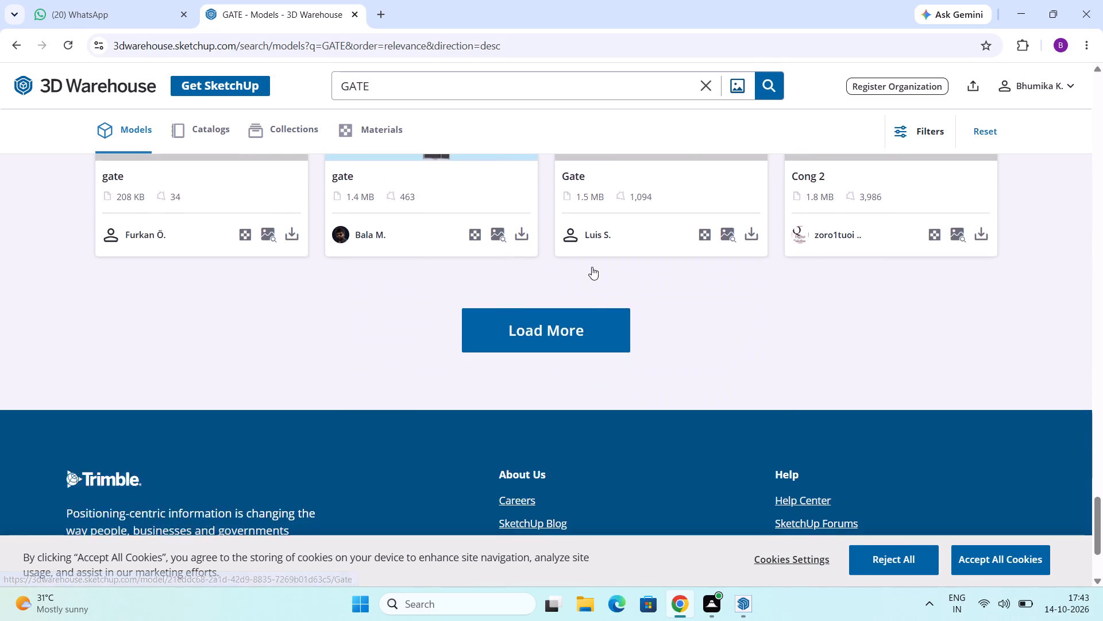
pyautogui.scroll(-4, 624, 258)
pyautogui.scroll(10, 649, 269)
pyautogui.scroll(8, 687, 339)
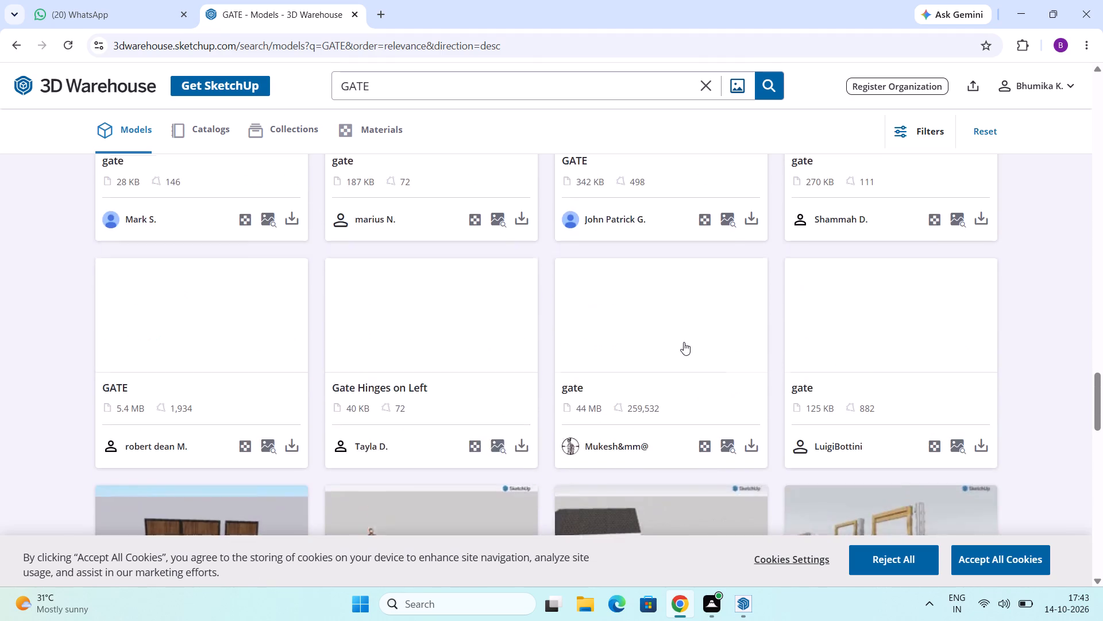
pyautogui.scroll(6, 684, 342)
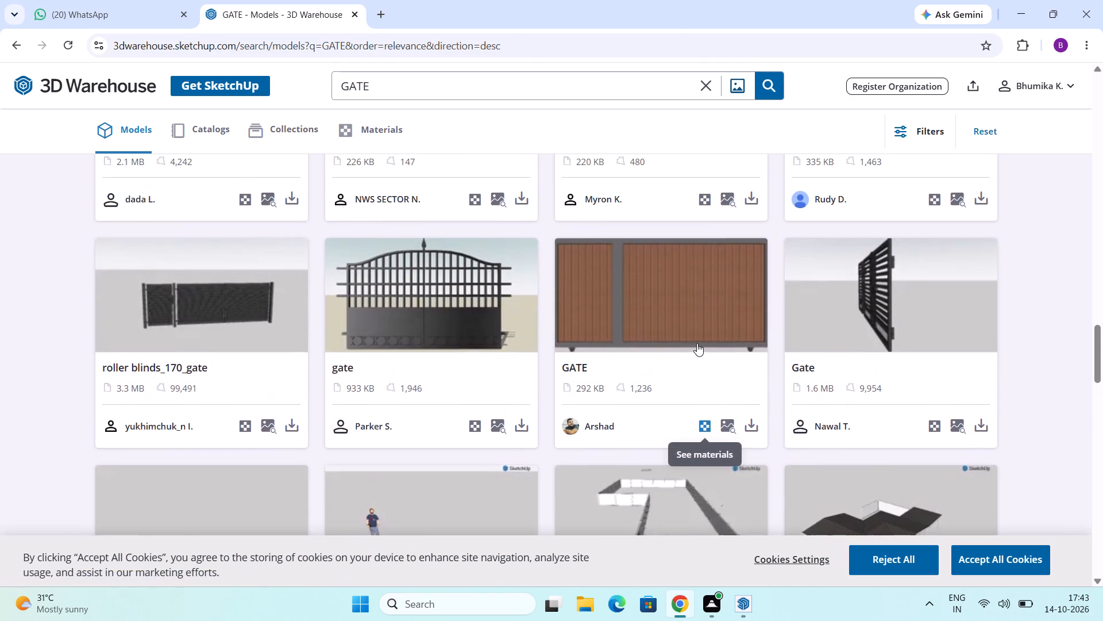
pyautogui.scroll(12, 697, 343)
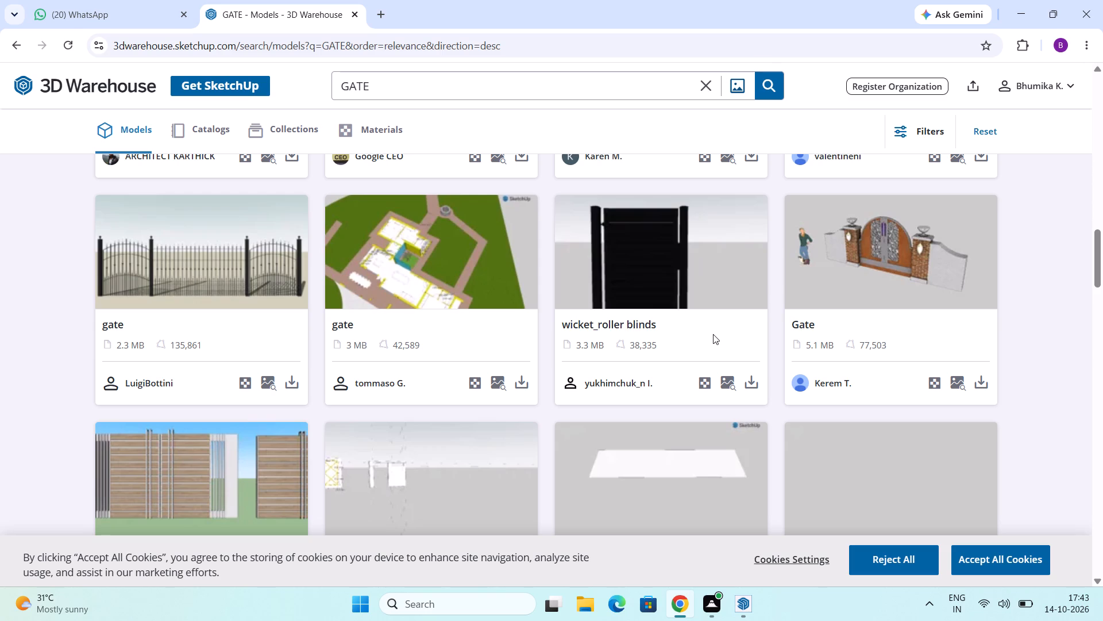
pyautogui.scroll(6, 803, 342)
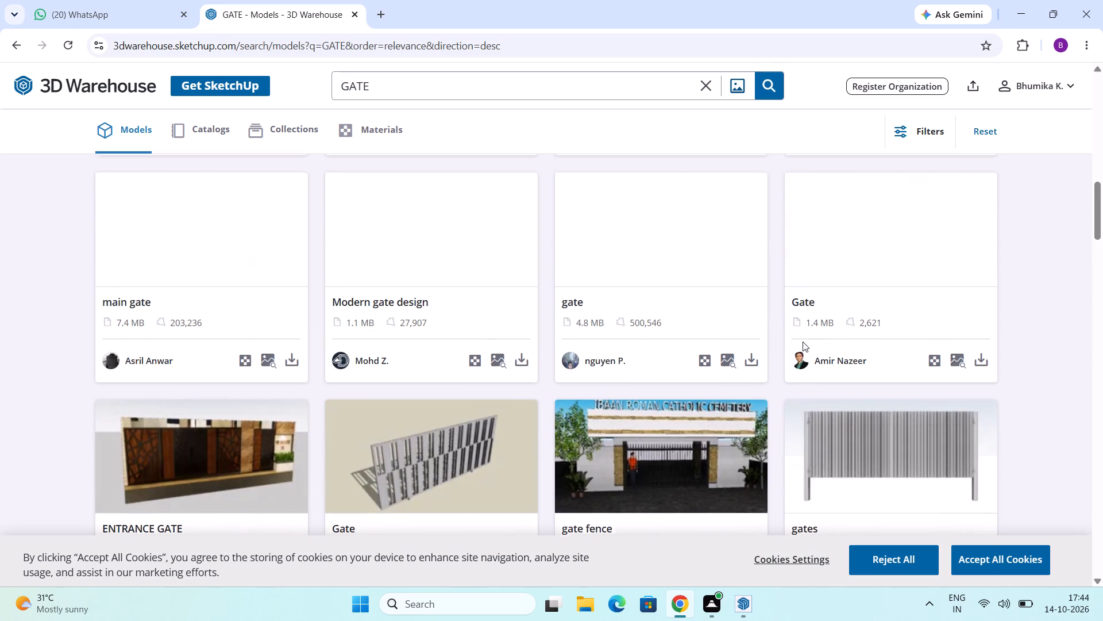
pyautogui.scroll(6, 803, 342)
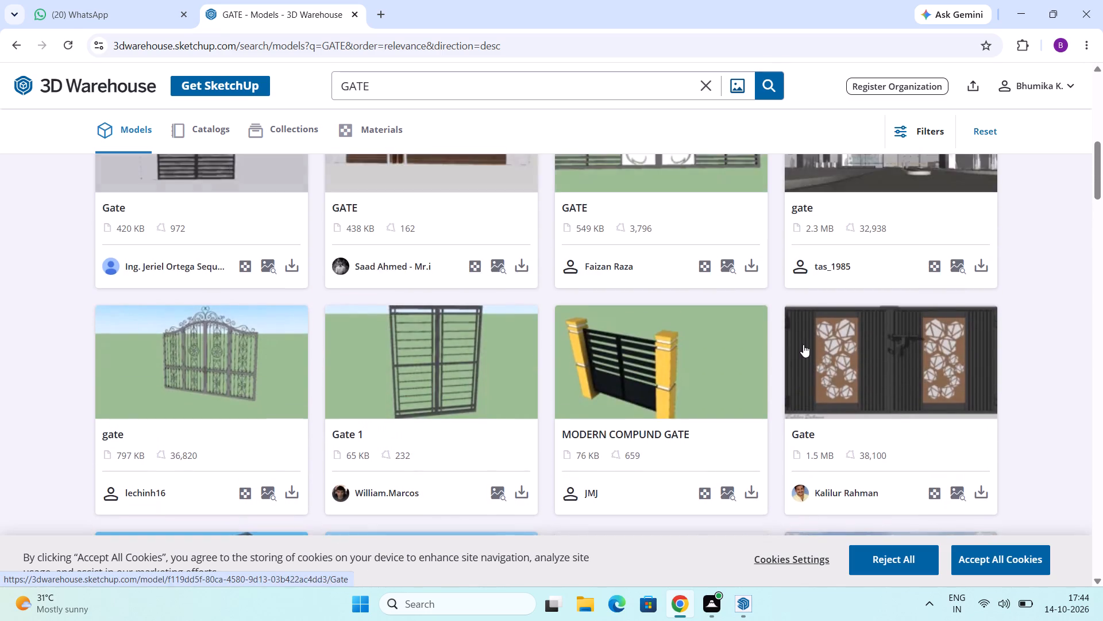
pyautogui.scroll(8, 803, 344)
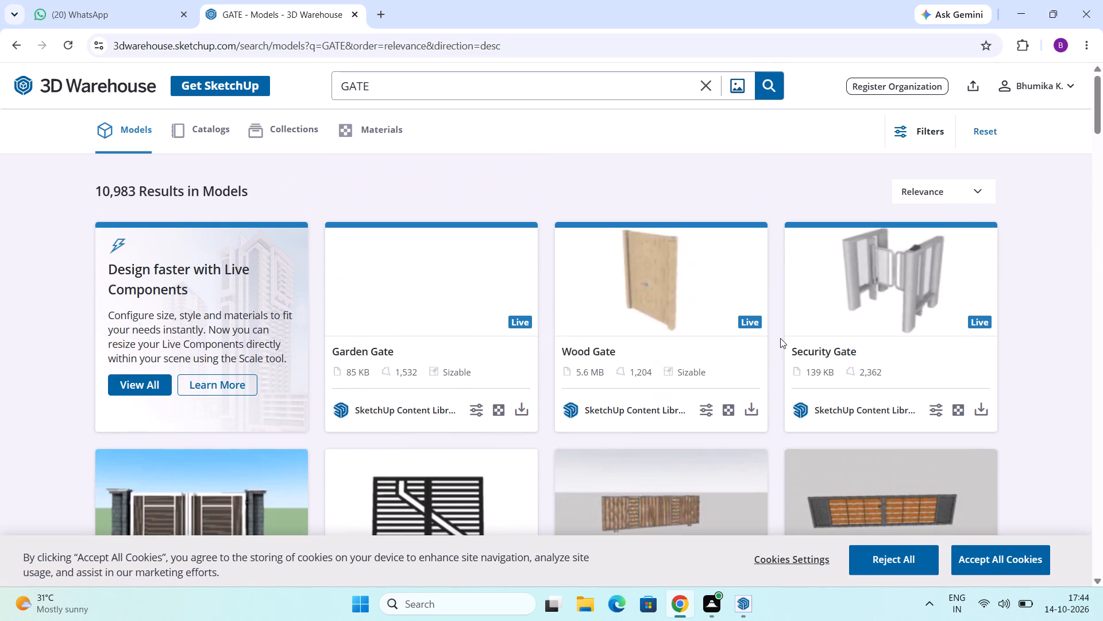
pyautogui.scroll(3, 780, 338)
# Review the first batch of gate models again from beginning to end, looking for a design that suits the house.
pyautogui.scroll(-11, 780, 338)
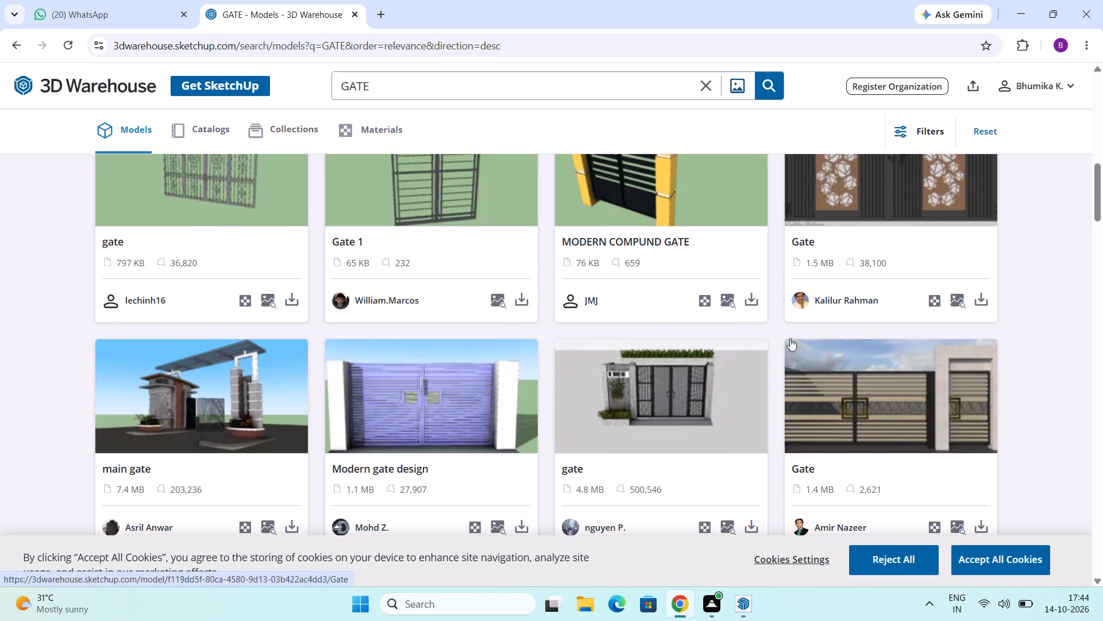
pyautogui.scroll(-7, 790, 338)
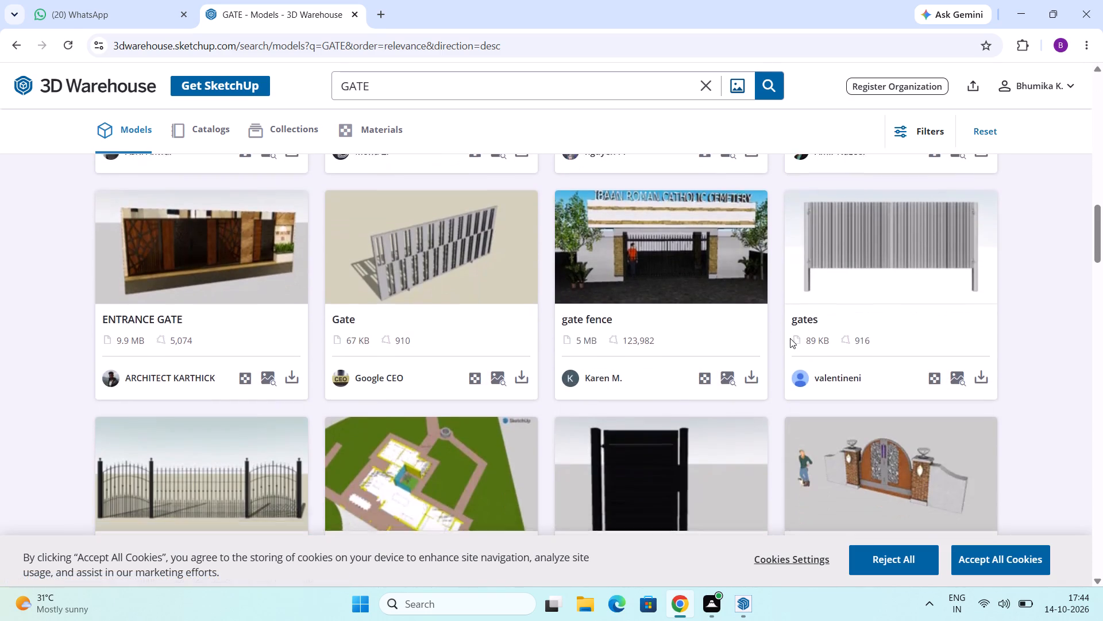
pyautogui.scroll(-7, 790, 338)
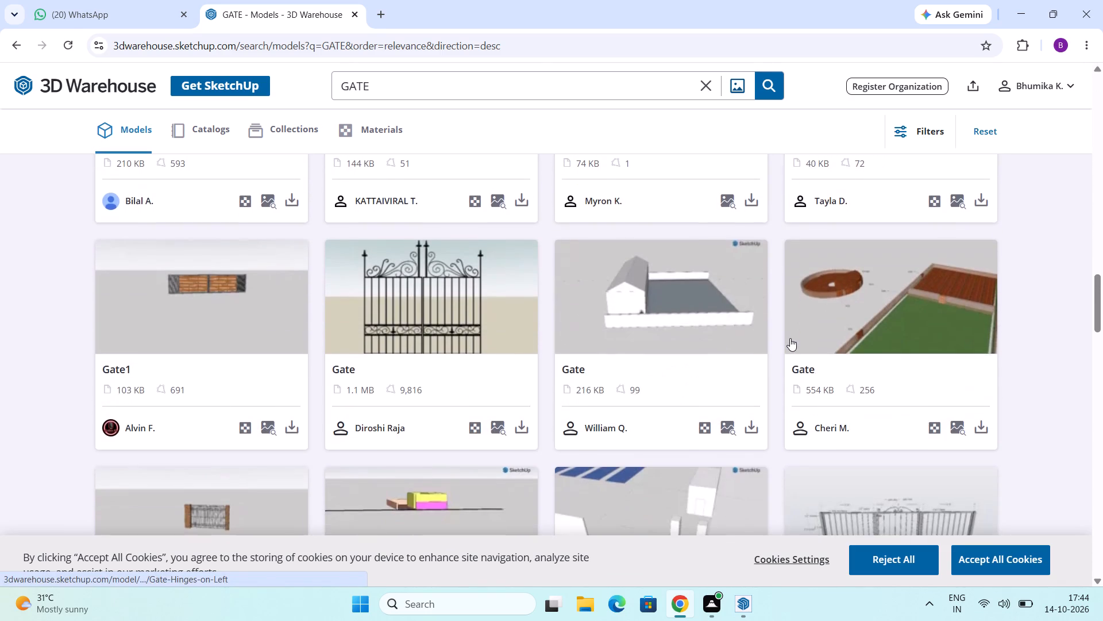
pyautogui.scroll(-8, 790, 338)
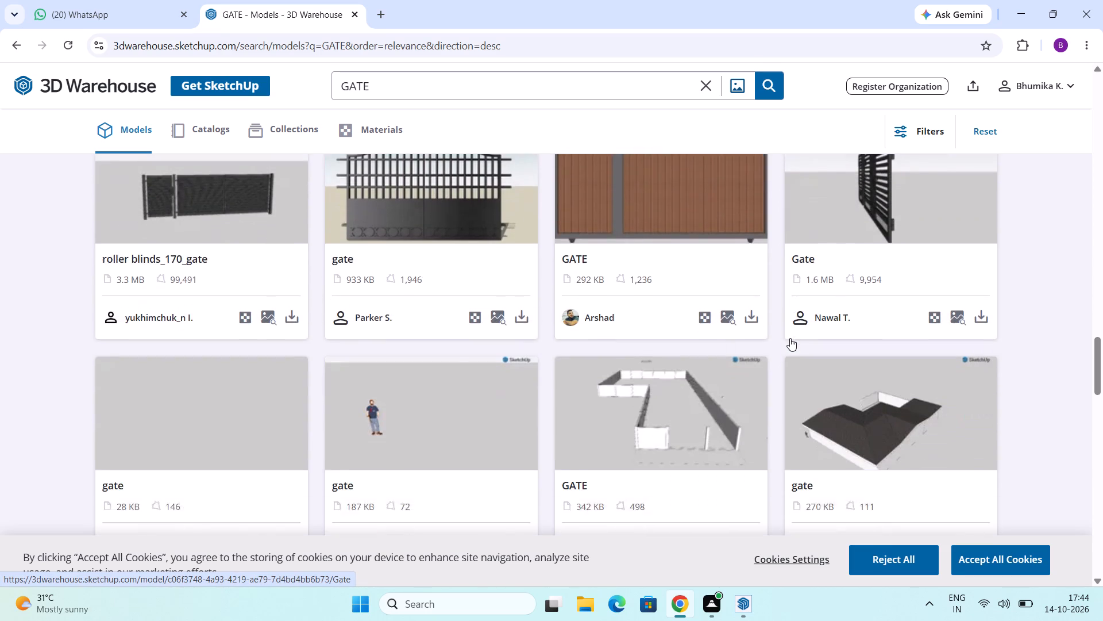
pyautogui.scroll(-9, 790, 338)
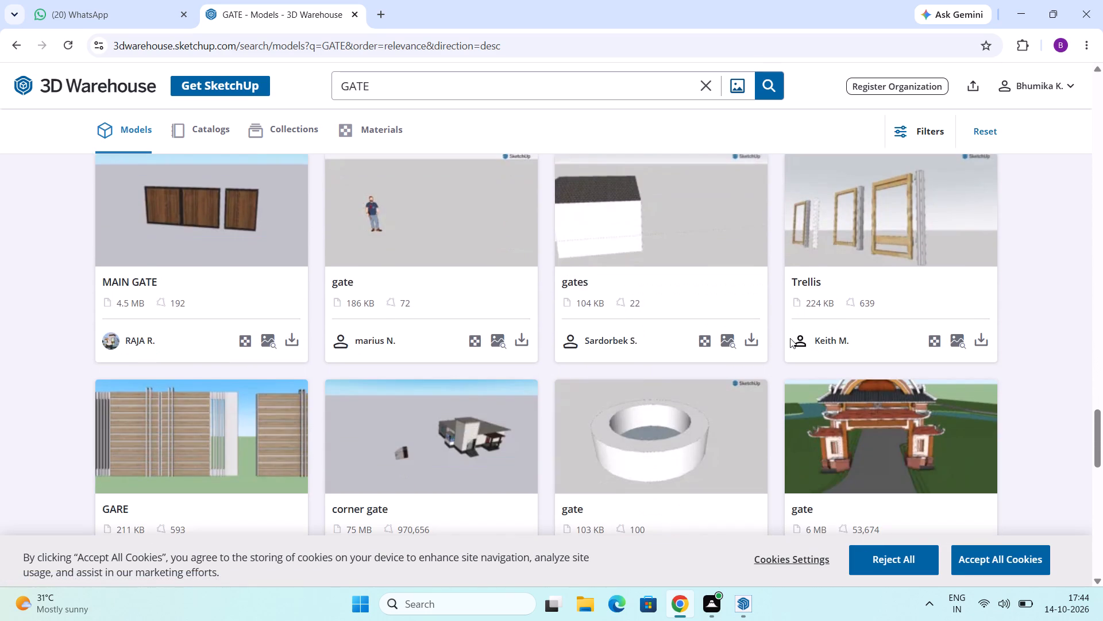
pyautogui.scroll(-9, 790, 338)
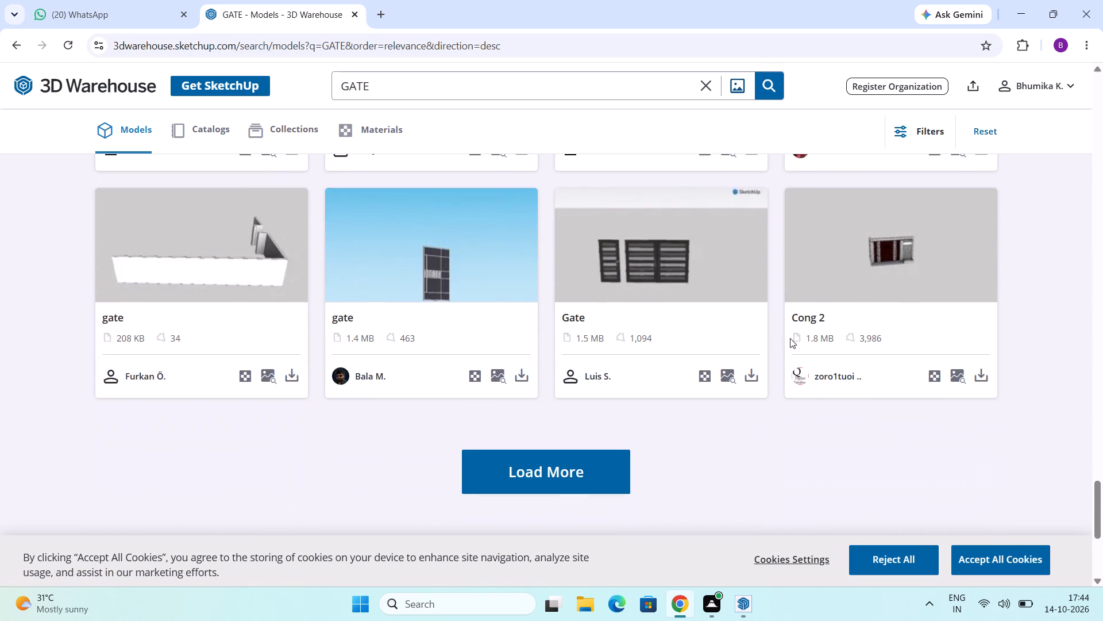
pyautogui.scroll(-1, 805, 323)
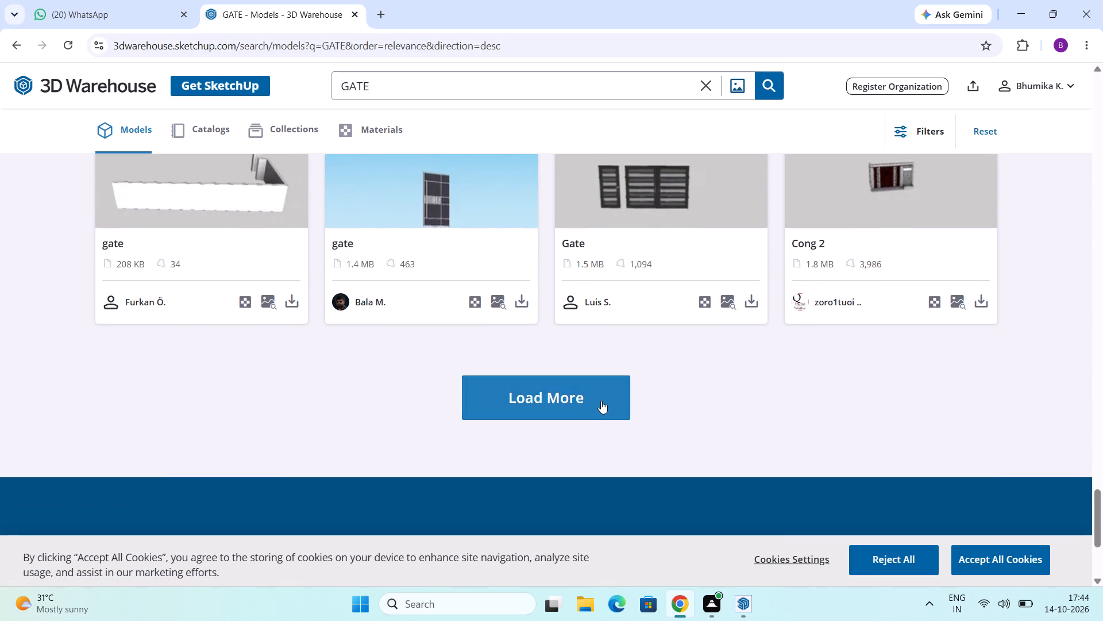
# Load more gate results and look through the second batch of models for a suitable house gate.
pyautogui.click(601, 398)
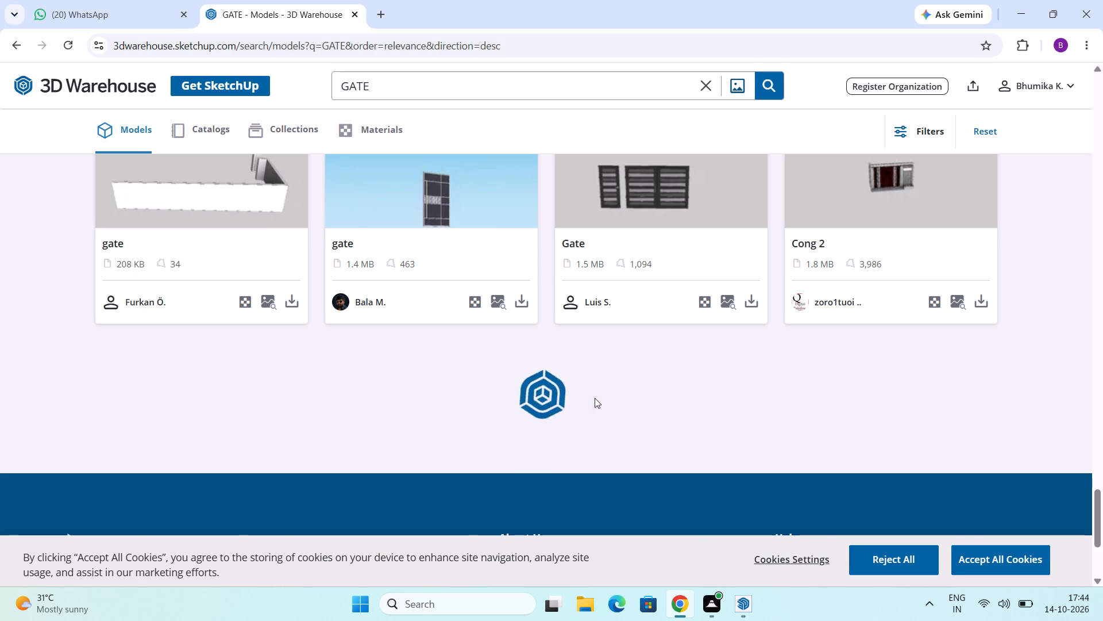
pyautogui.scroll(-3, 608, 377)
pyautogui.scroll(2, 611, 376)
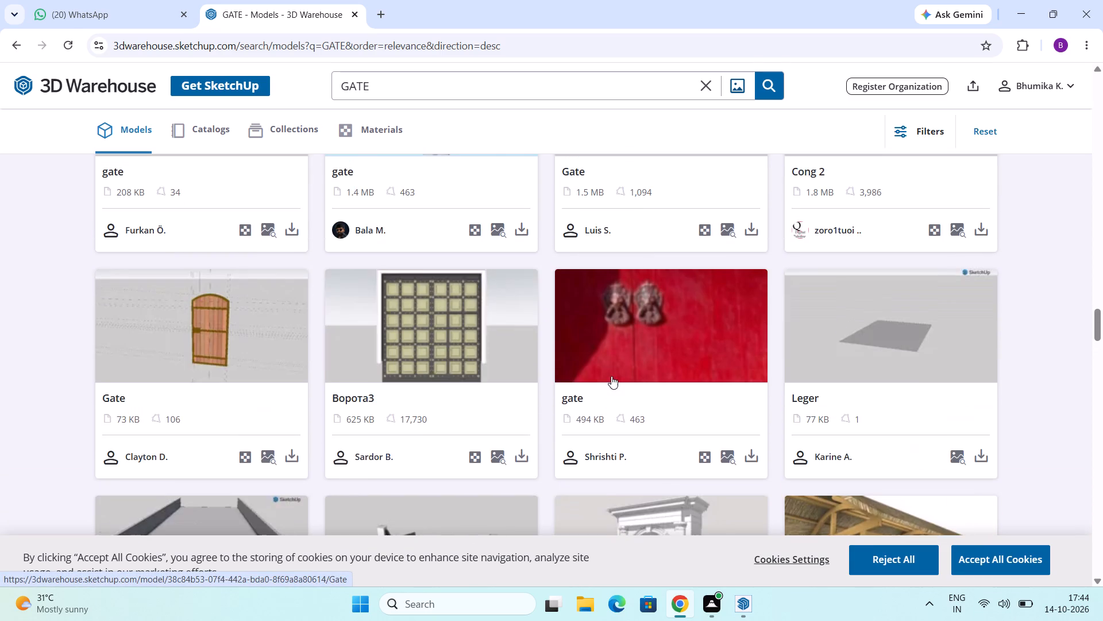
pyautogui.scroll(-8, 611, 376)
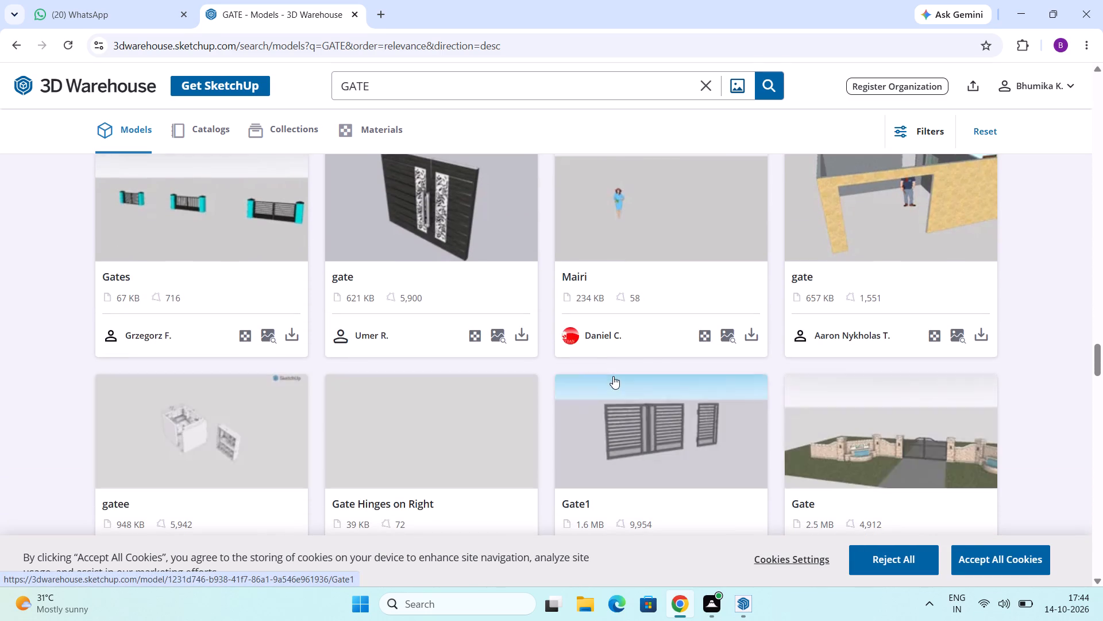
pyautogui.scroll(-6, 613, 376)
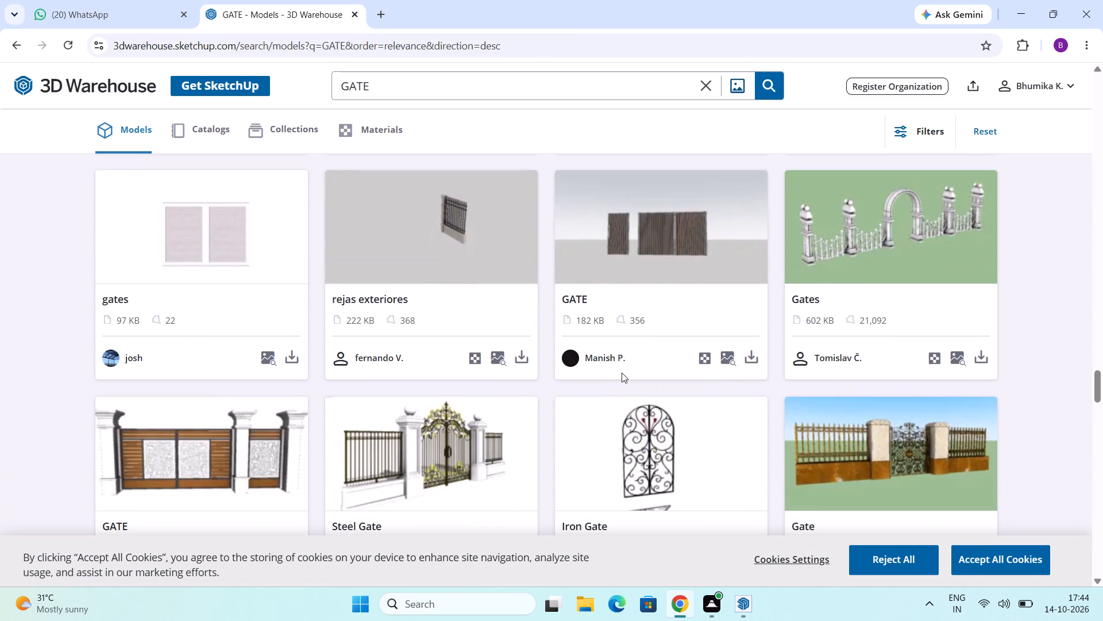
pyautogui.scroll(-6, 622, 372)
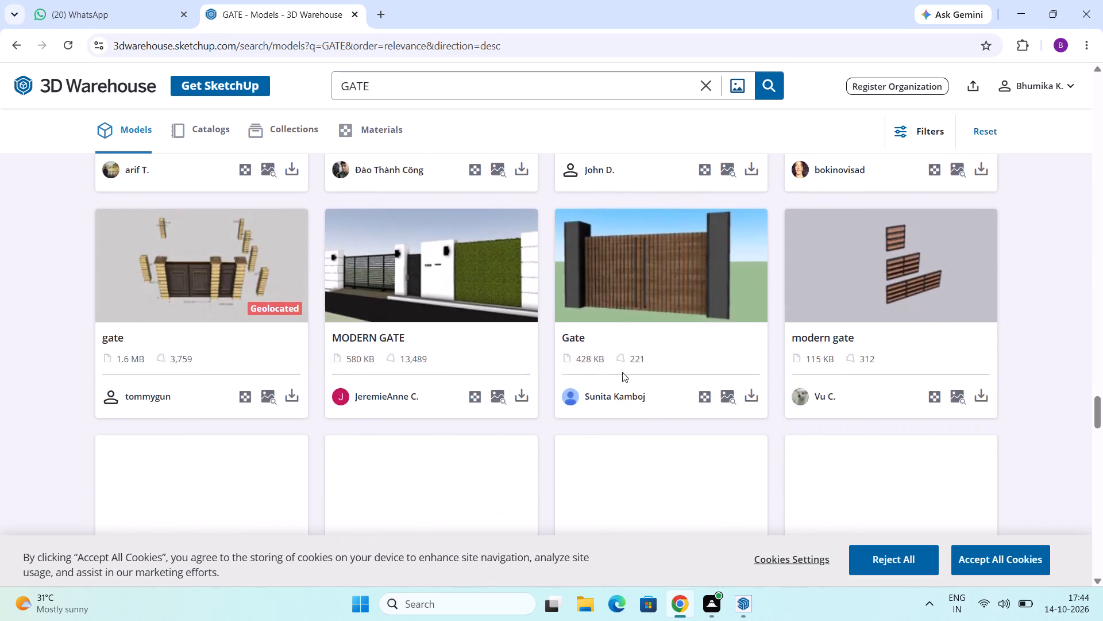
pyautogui.scroll(-8, 622, 372)
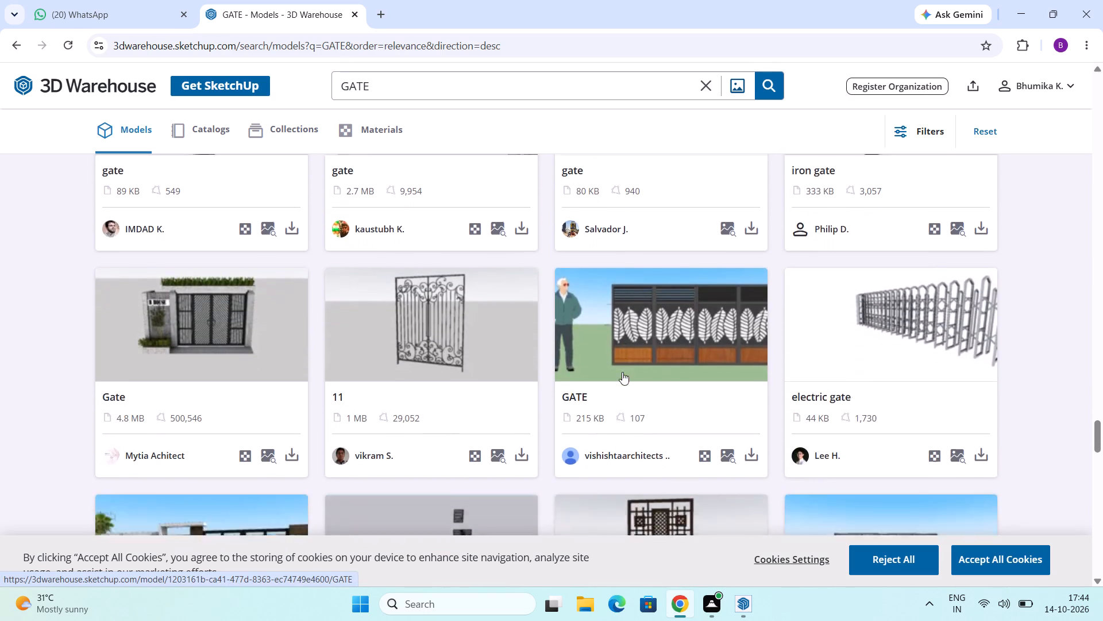
pyautogui.scroll(-7, 622, 372)
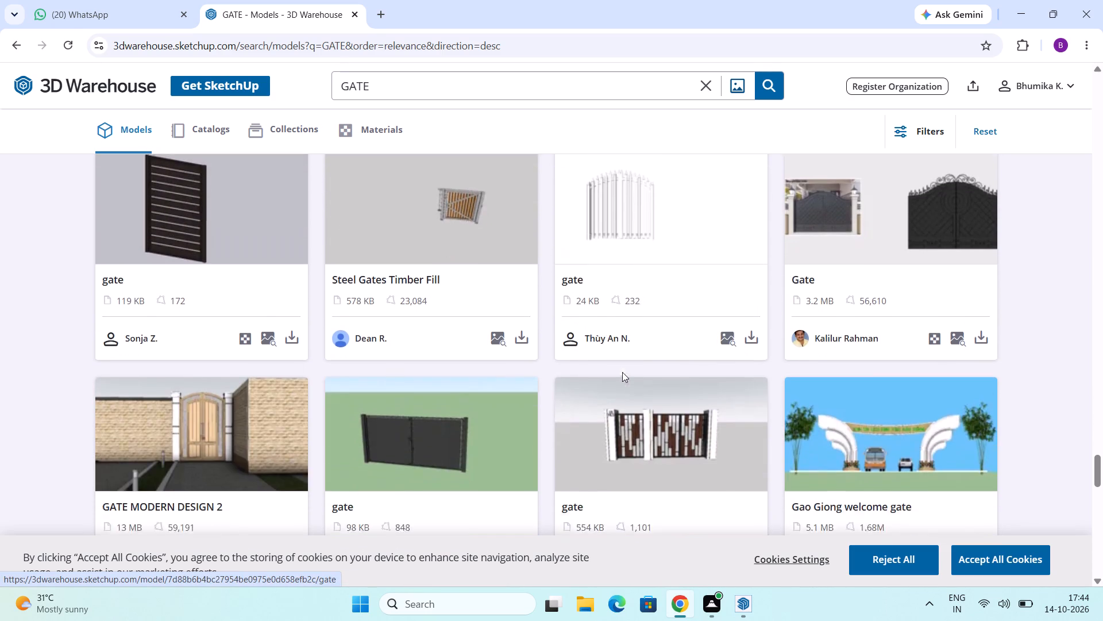
pyautogui.scroll(-1, 622, 372)
pyautogui.scroll(-3, 539, 362)
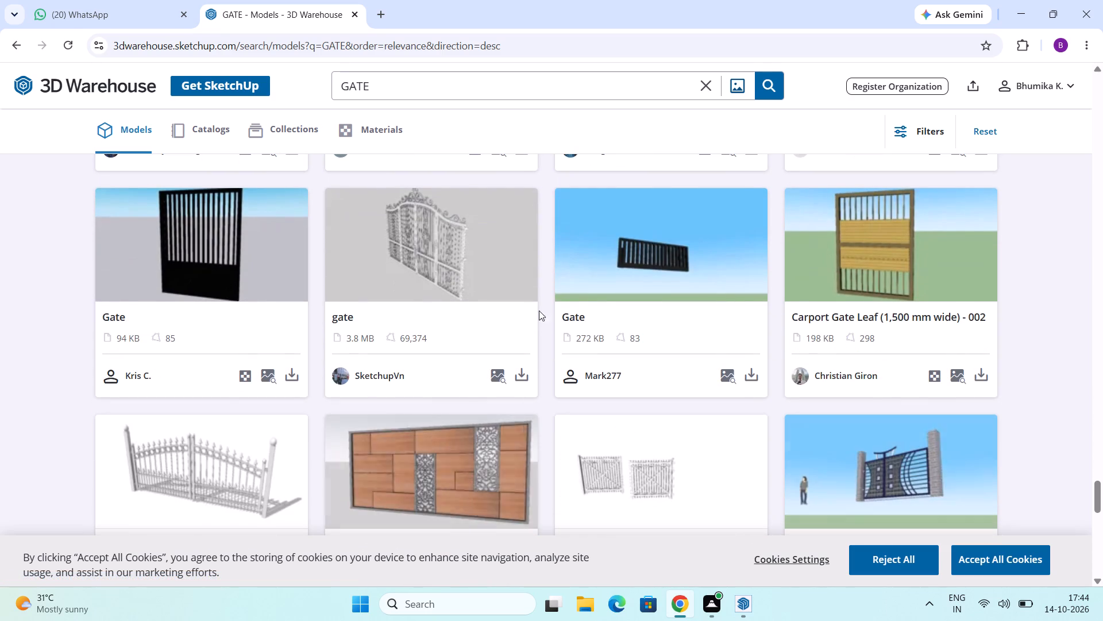
pyautogui.scroll(-3, 532, 279)
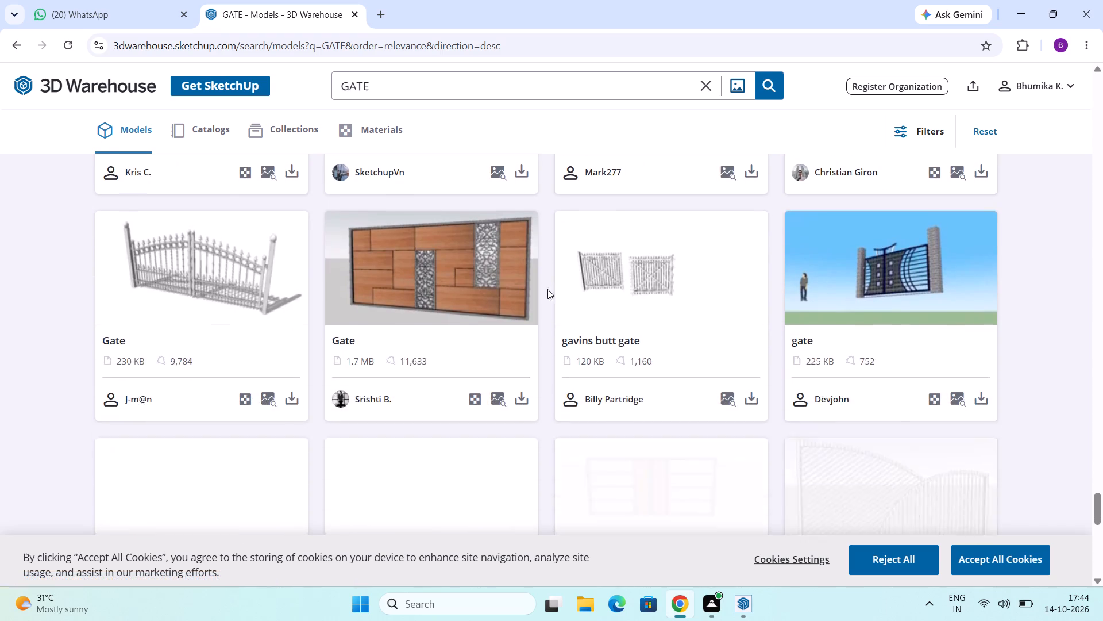
pyautogui.scroll(-3, 595, 311)
pyautogui.scroll(3, 603, 312)
pyautogui.scroll(-2, 603, 312)
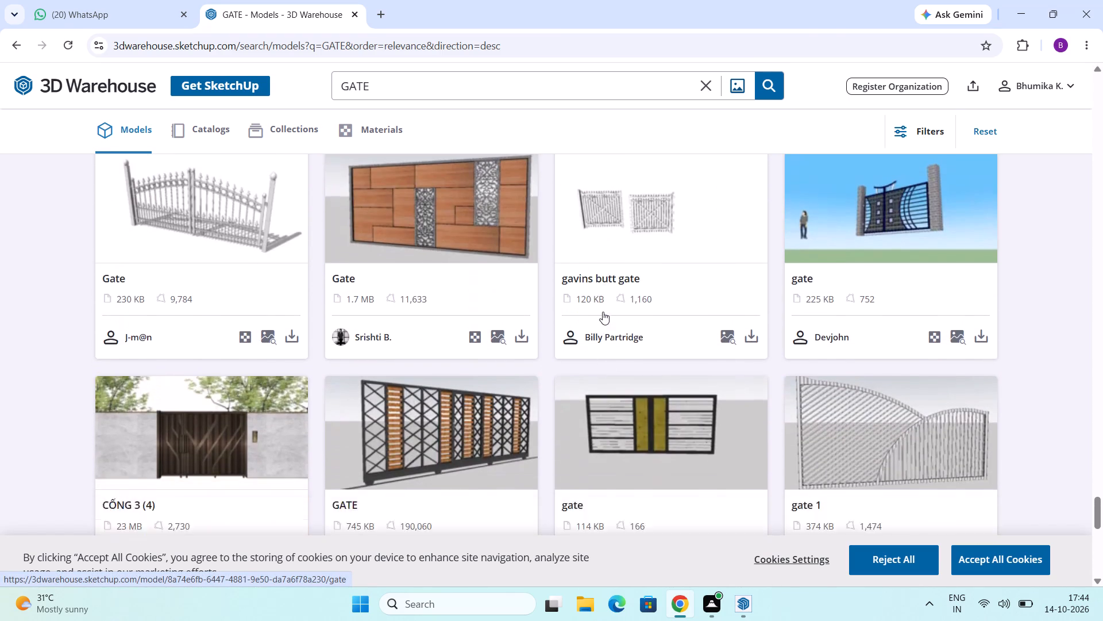
pyautogui.scroll(-9, 607, 312)
pyautogui.scroll(3, 607, 315)
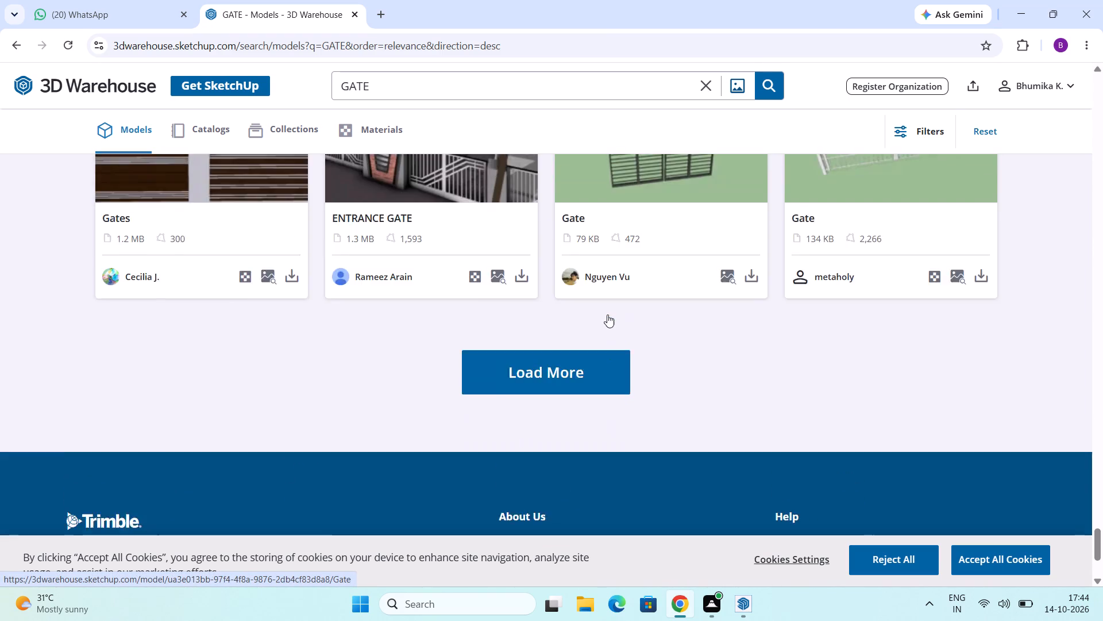
pyautogui.scroll(2, 607, 315)
# Load more GATE results and look through the newly added models for a gate that suits the house.
pyautogui.click(533, 501)
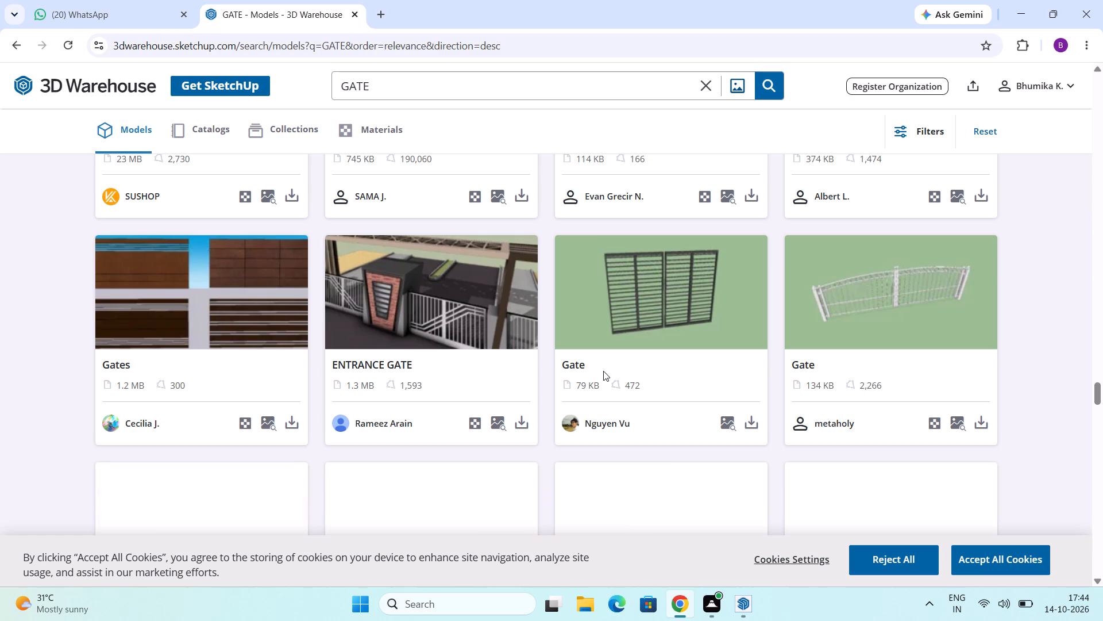
pyautogui.scroll(-5, 589, 373)
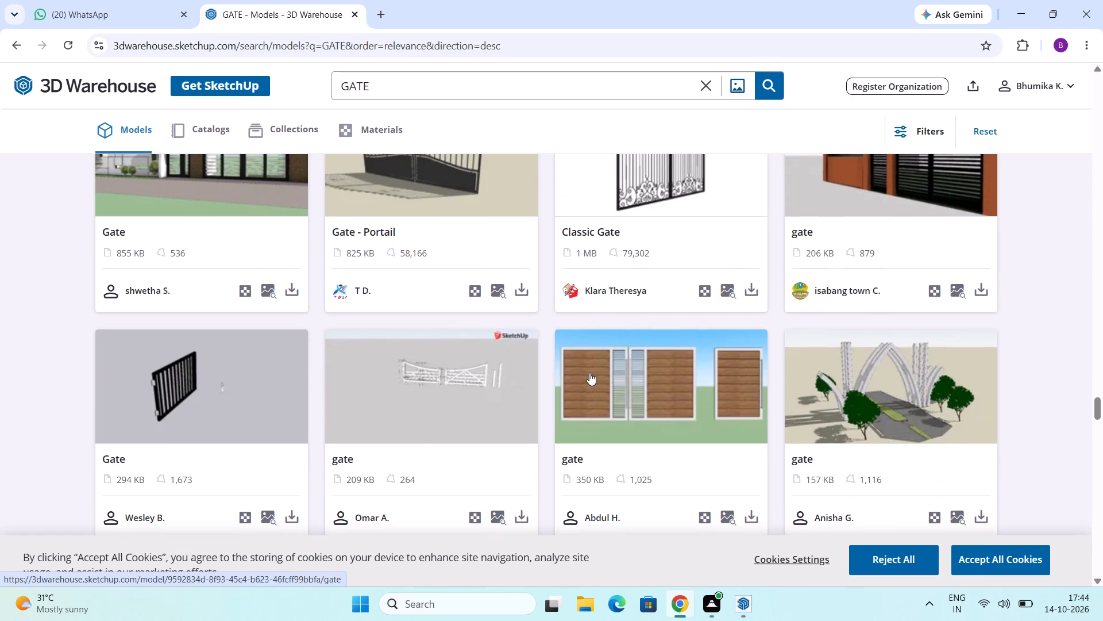
pyautogui.scroll(-3, 589, 373)
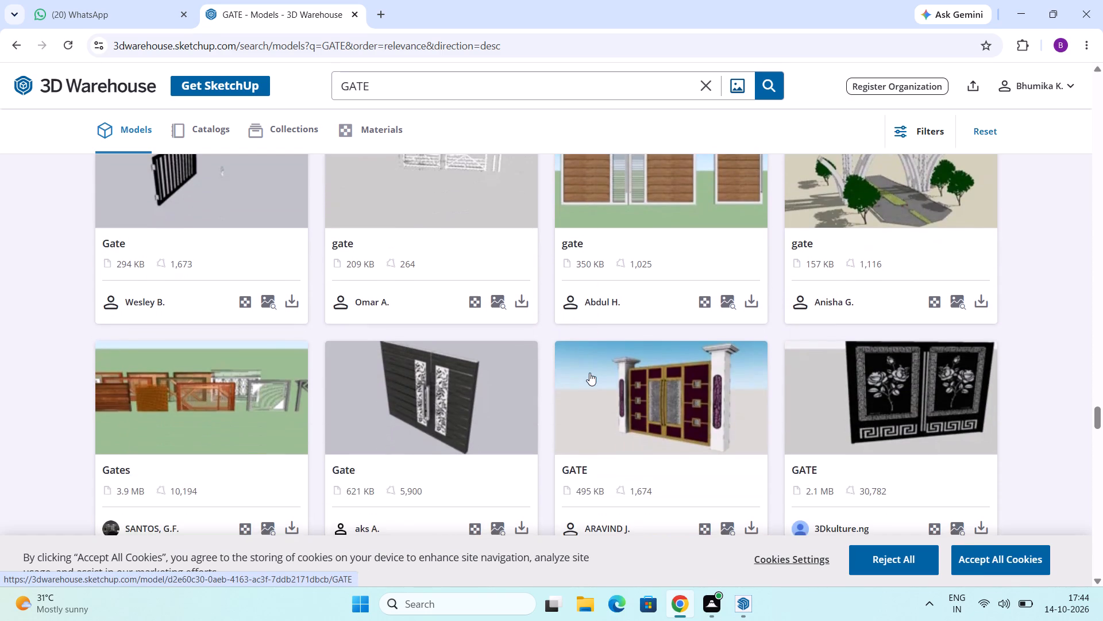
pyautogui.scroll(-7, 589, 373)
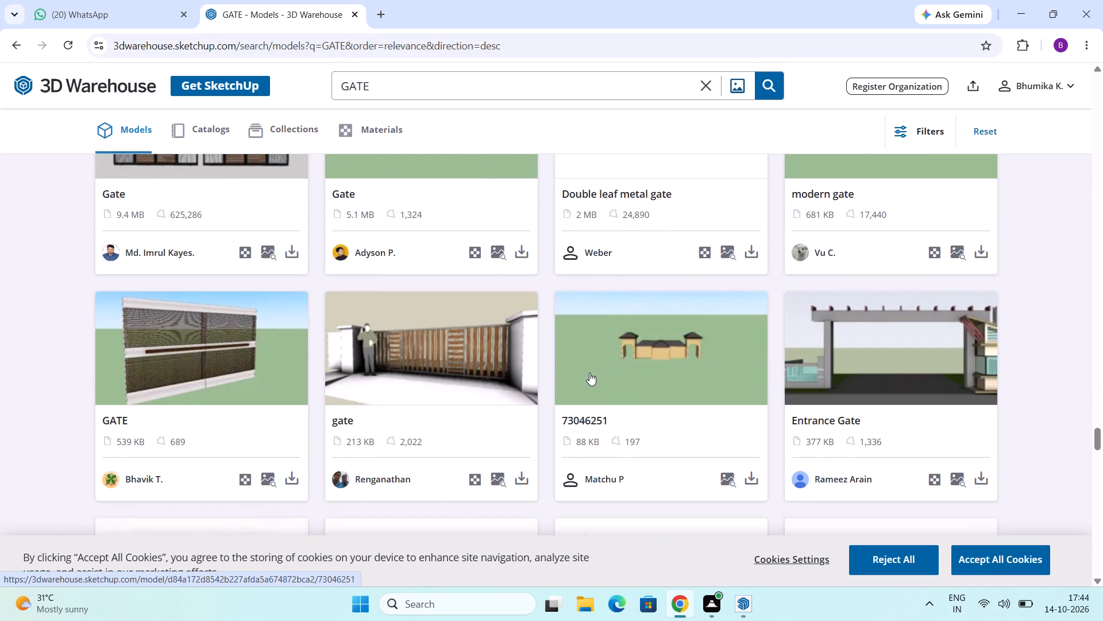
pyautogui.scroll(-8, 589, 373)
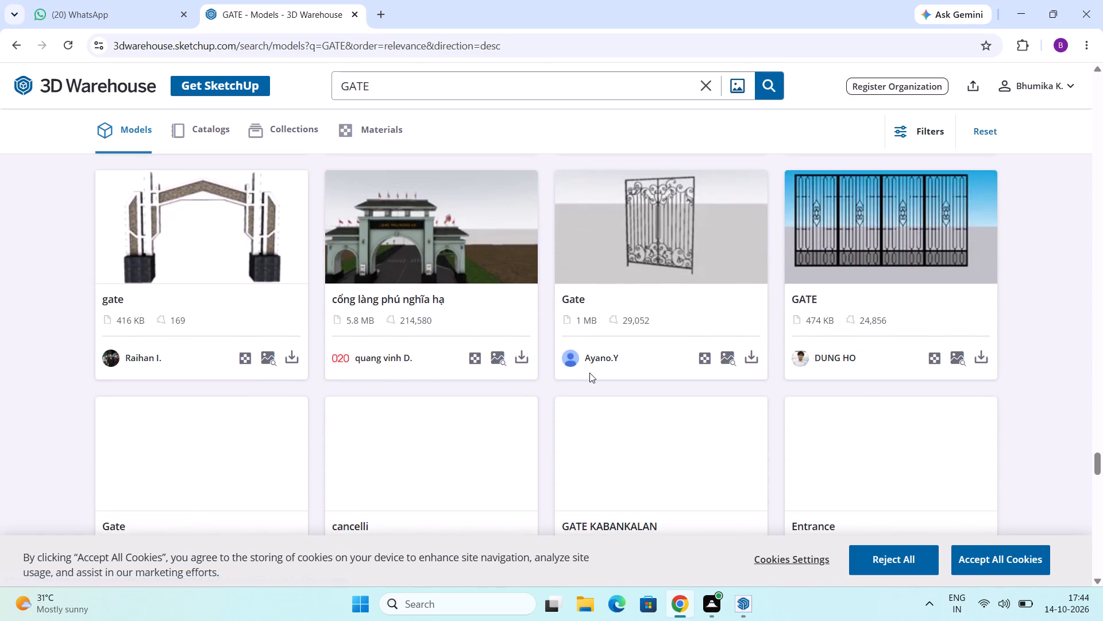
pyautogui.scroll(-5, 589, 373)
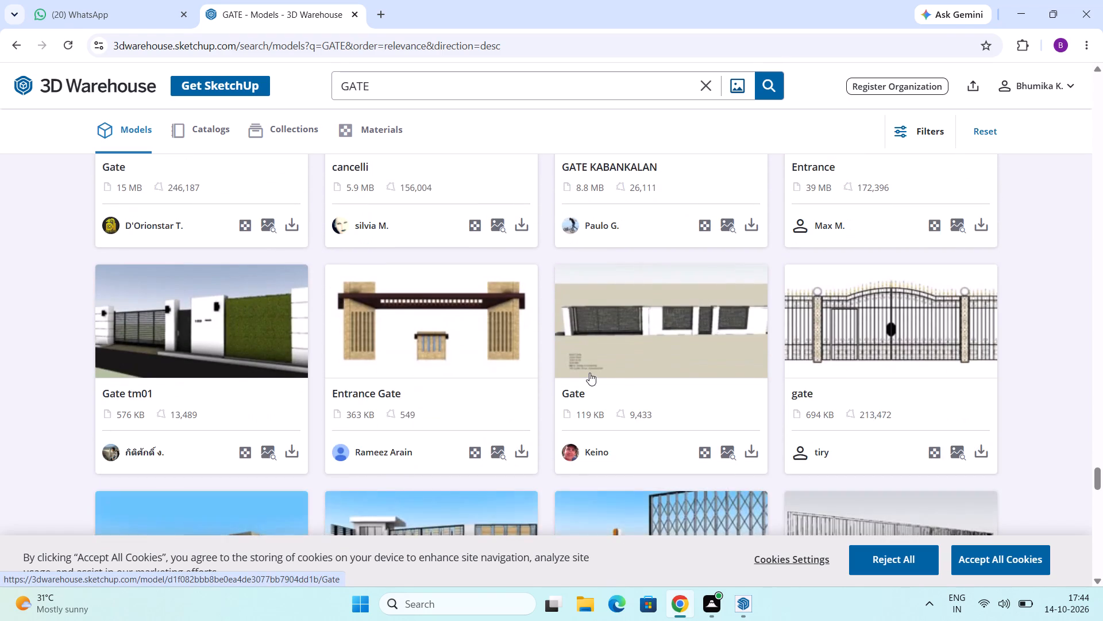
pyautogui.scroll(-8, 589, 373)
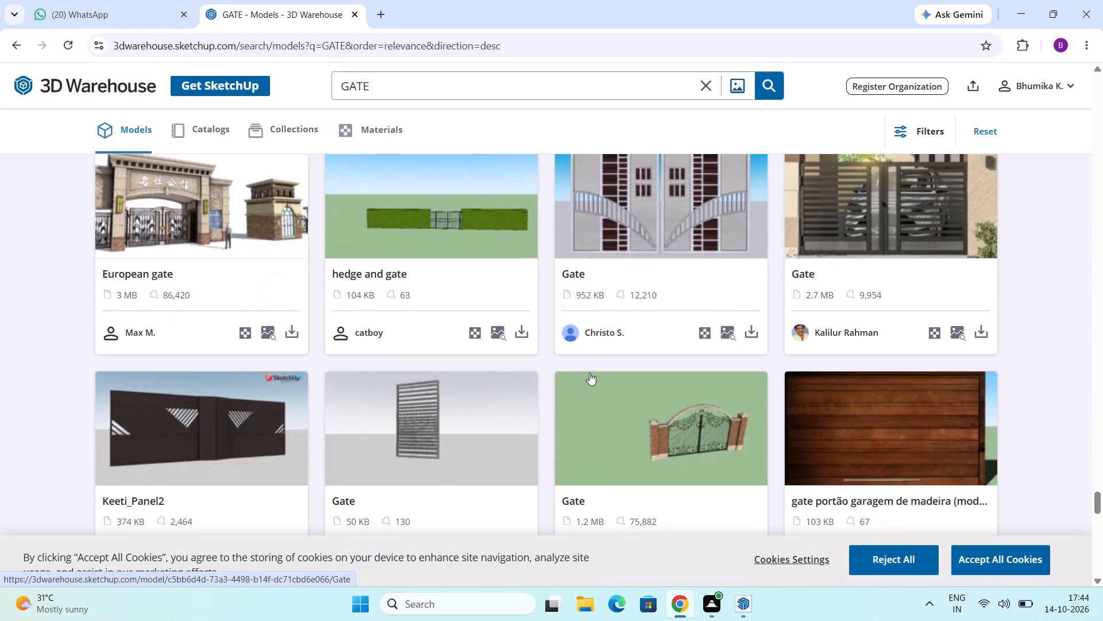
pyautogui.scroll(-12, 589, 373)
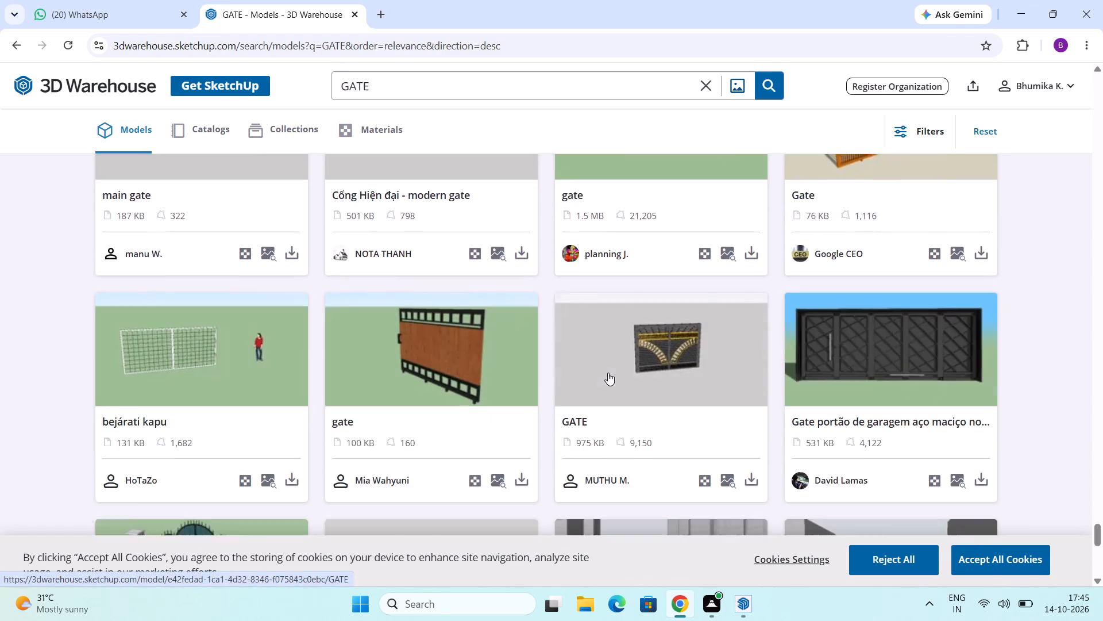
pyautogui.scroll(-6, 619, 360)
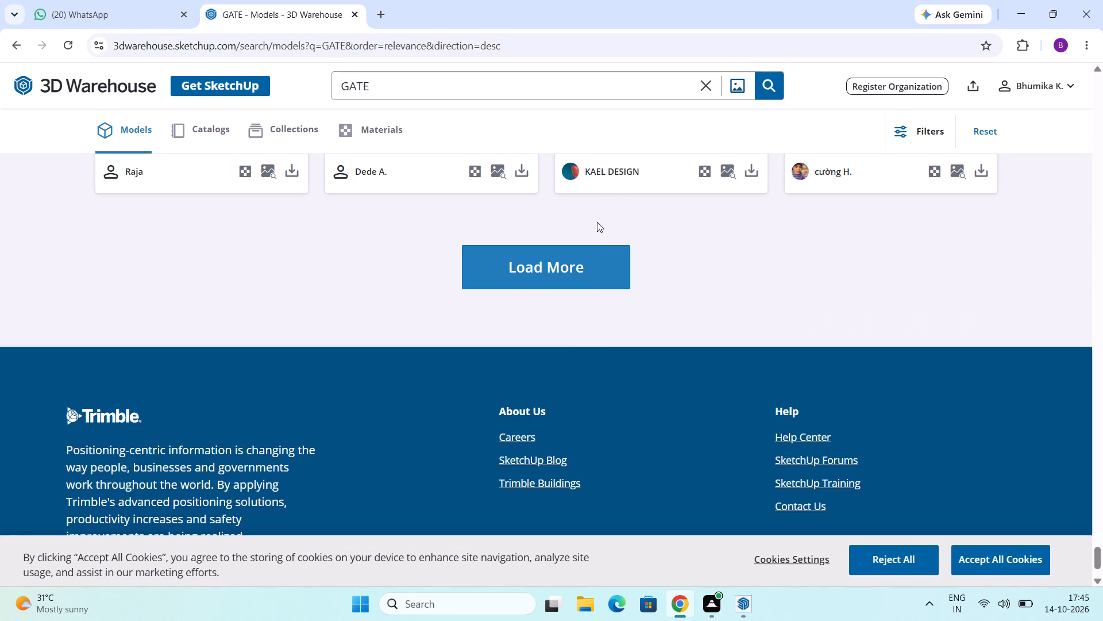
# Load another batch of GATE results and examine its models through to the end of the list.
pyautogui.moveTo(597, 265); pyautogui.dragTo(604, 263)
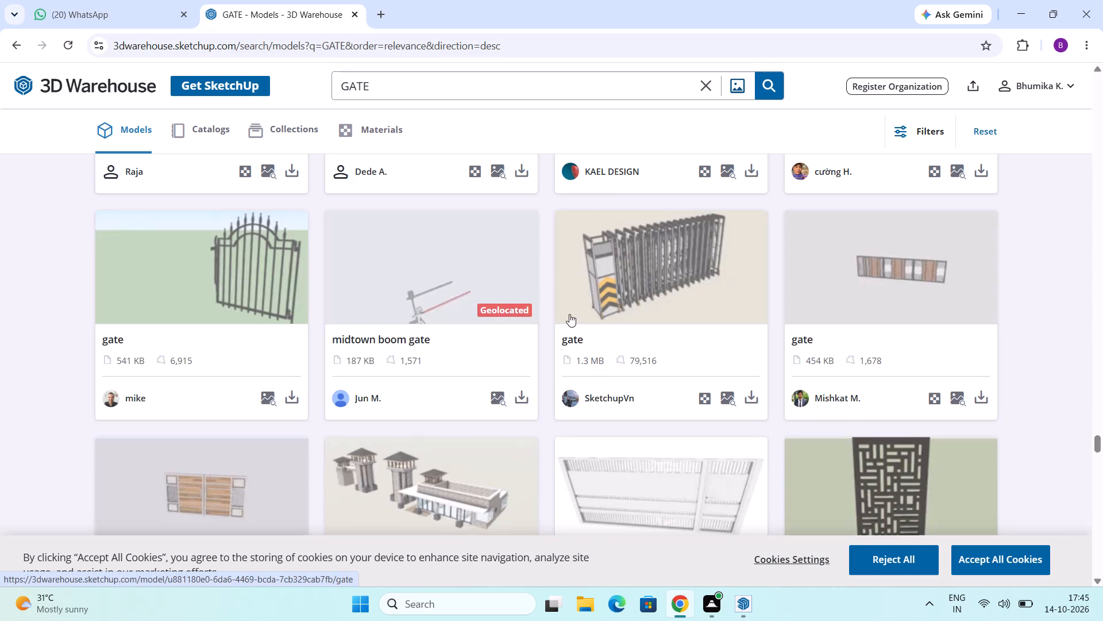
pyautogui.scroll(-5, 645, 348)
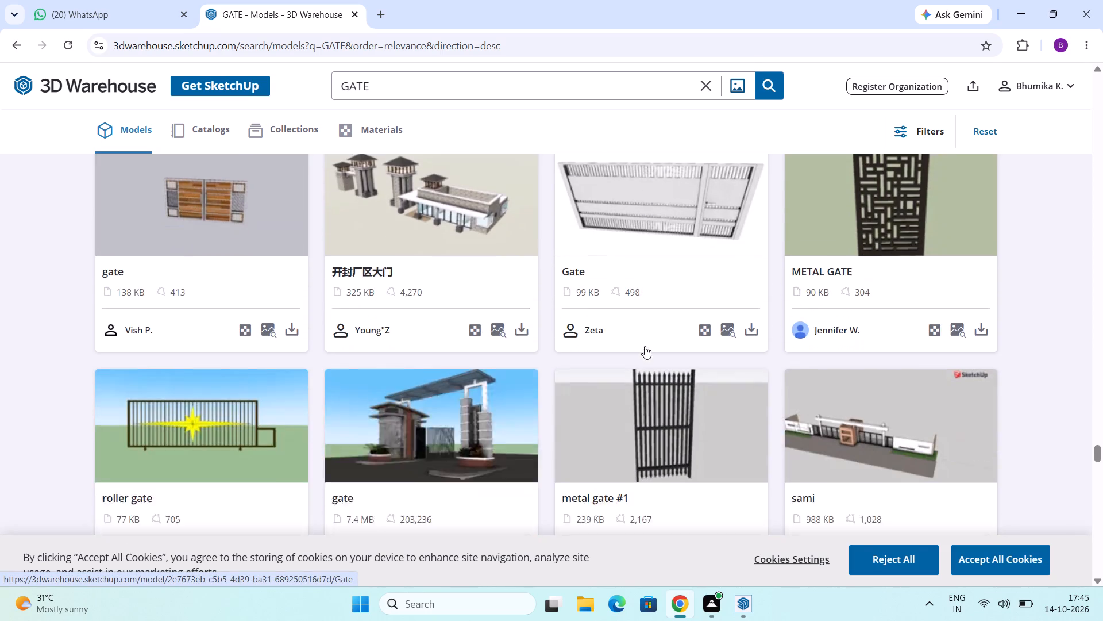
pyautogui.scroll(-6, 645, 347)
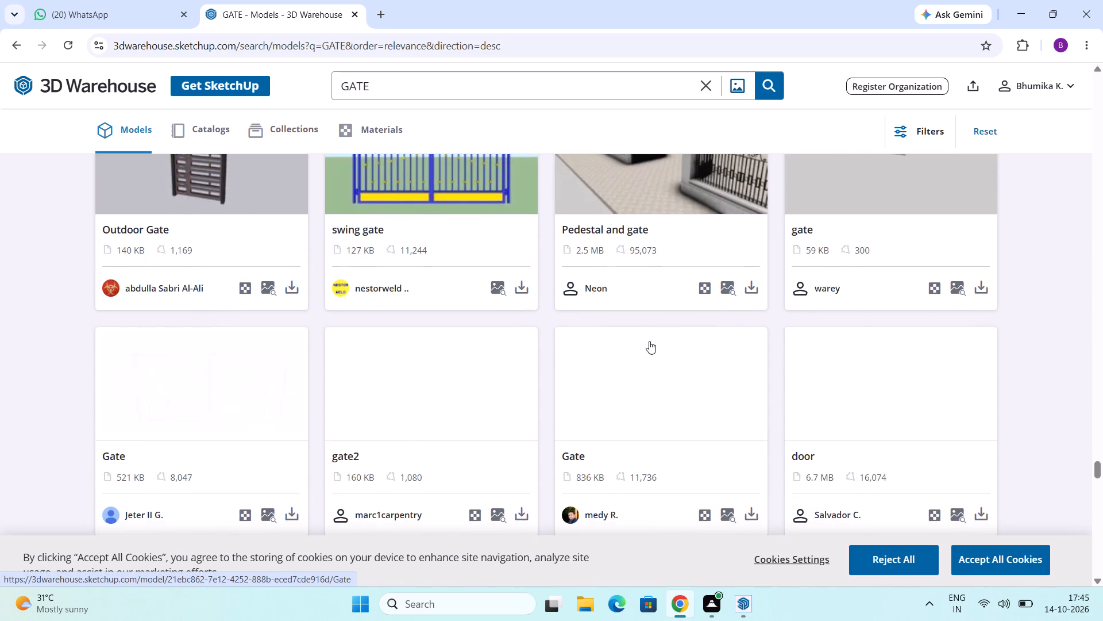
pyautogui.scroll(-7, 649, 341)
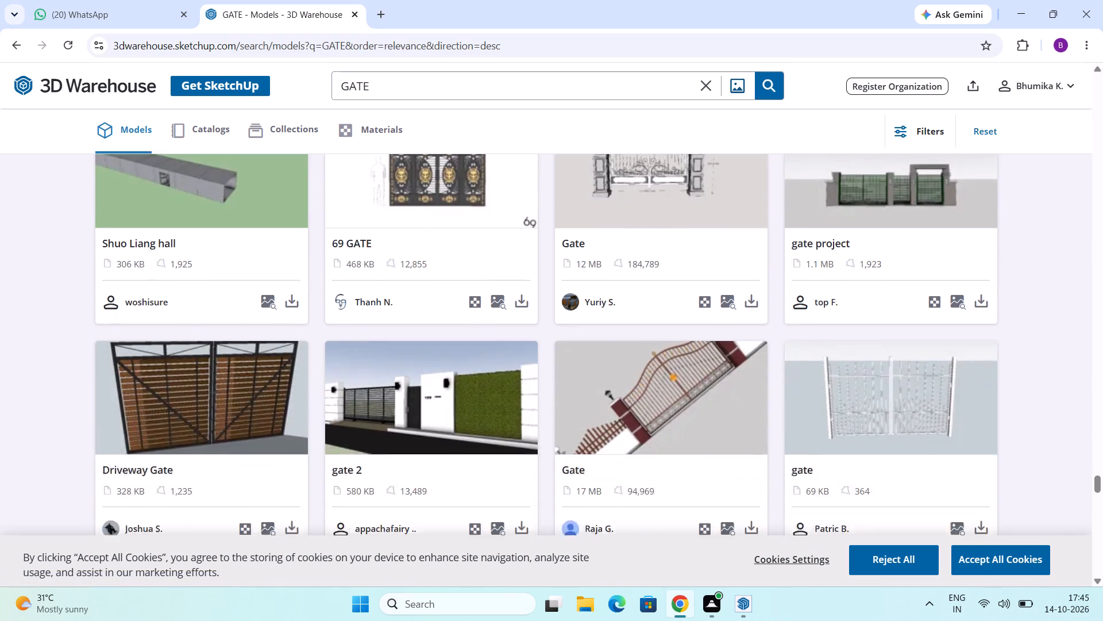
pyautogui.scroll(-6, 650, 342)
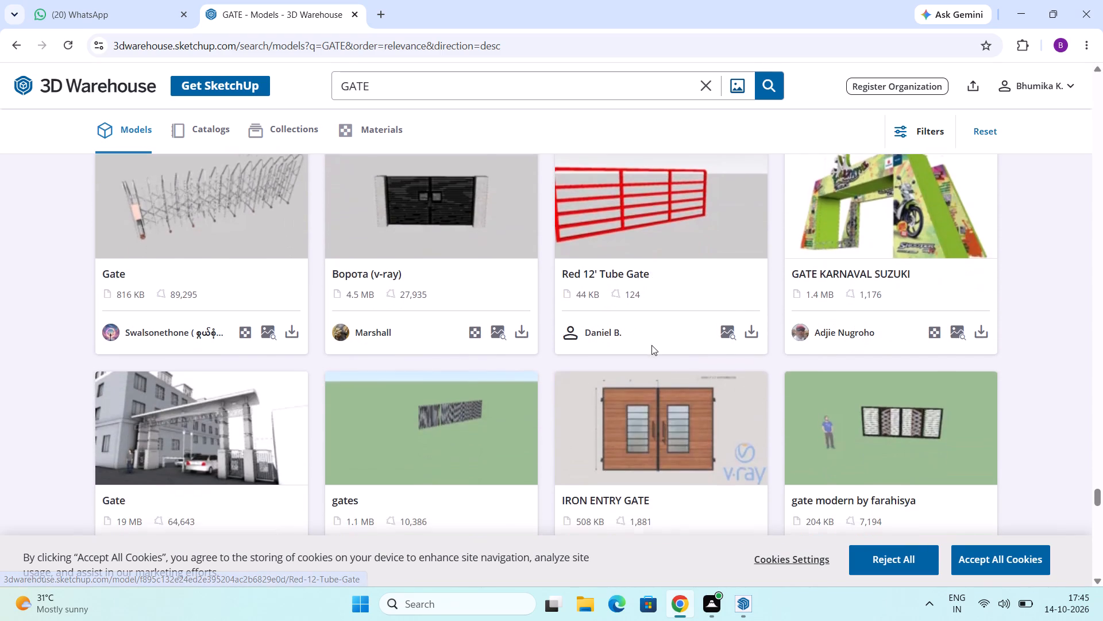
pyautogui.scroll(-7, 651, 345)
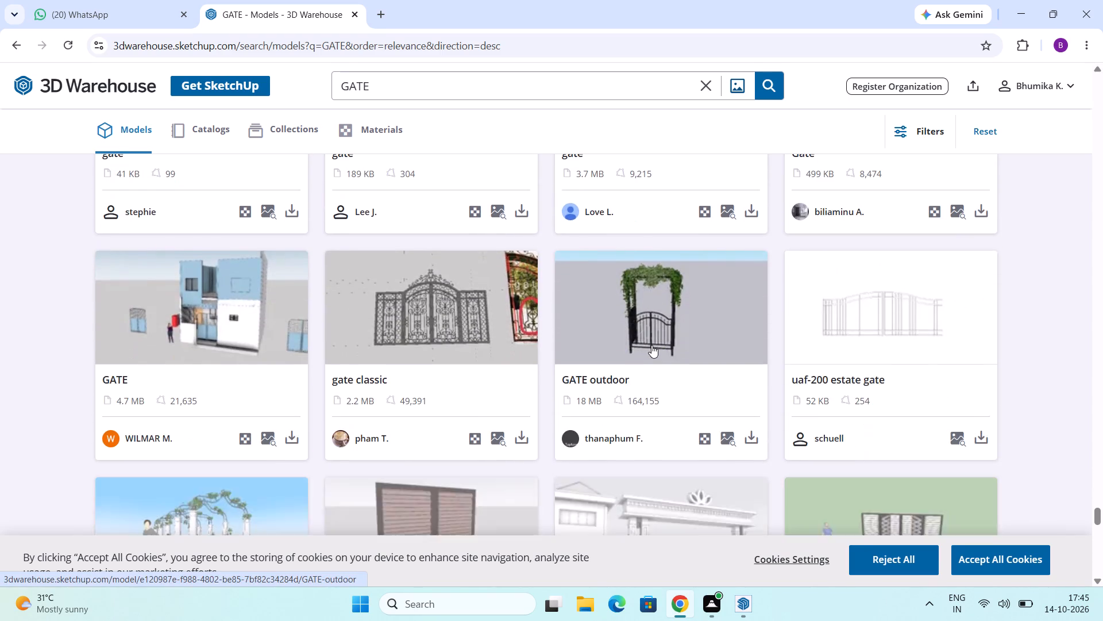
pyautogui.scroll(-8, 651, 345)
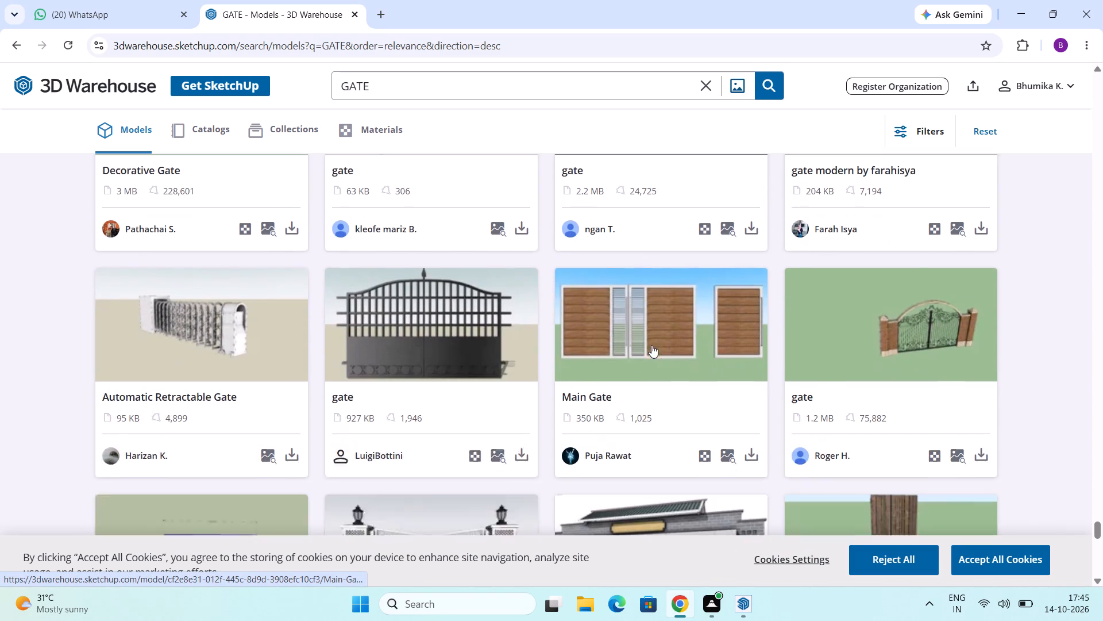
pyautogui.scroll(-5, 651, 345)
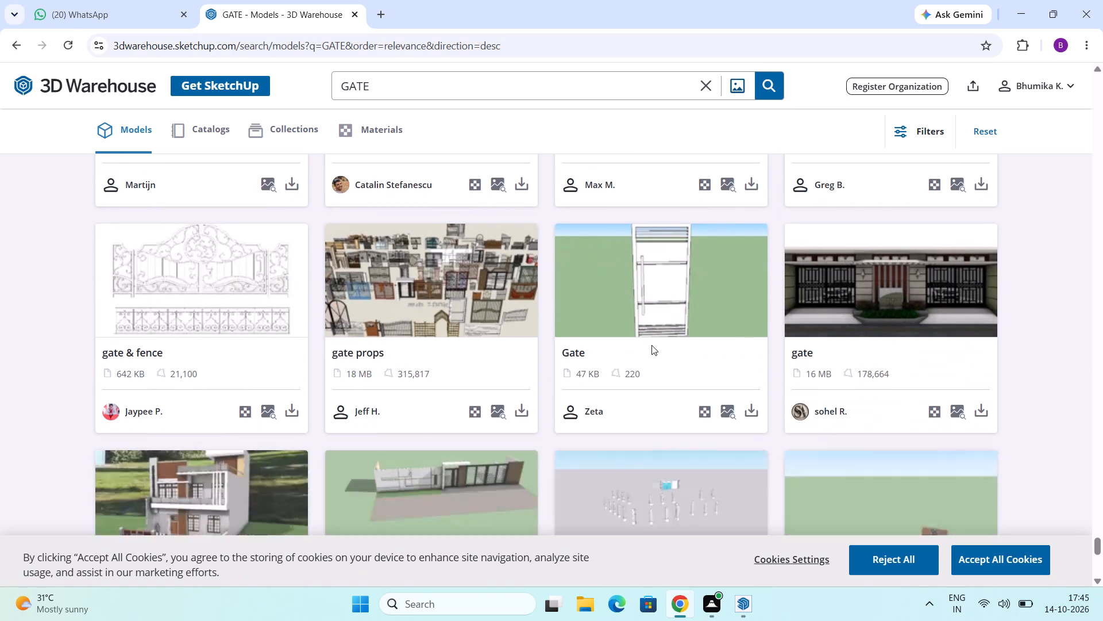
pyautogui.scroll(-6, 651, 345)
pyautogui.scroll(2, 651, 345)
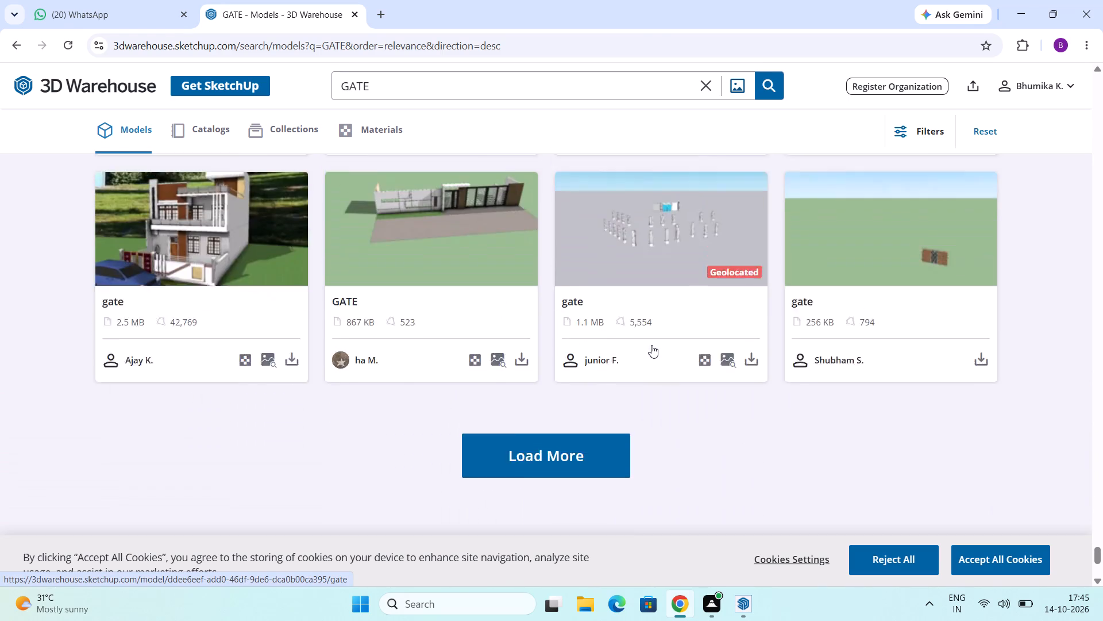
pyautogui.scroll(3, 651, 345)
# Replace the search term with OPENED GATES and run the model search.
pyautogui.doubleClick(415, 94)
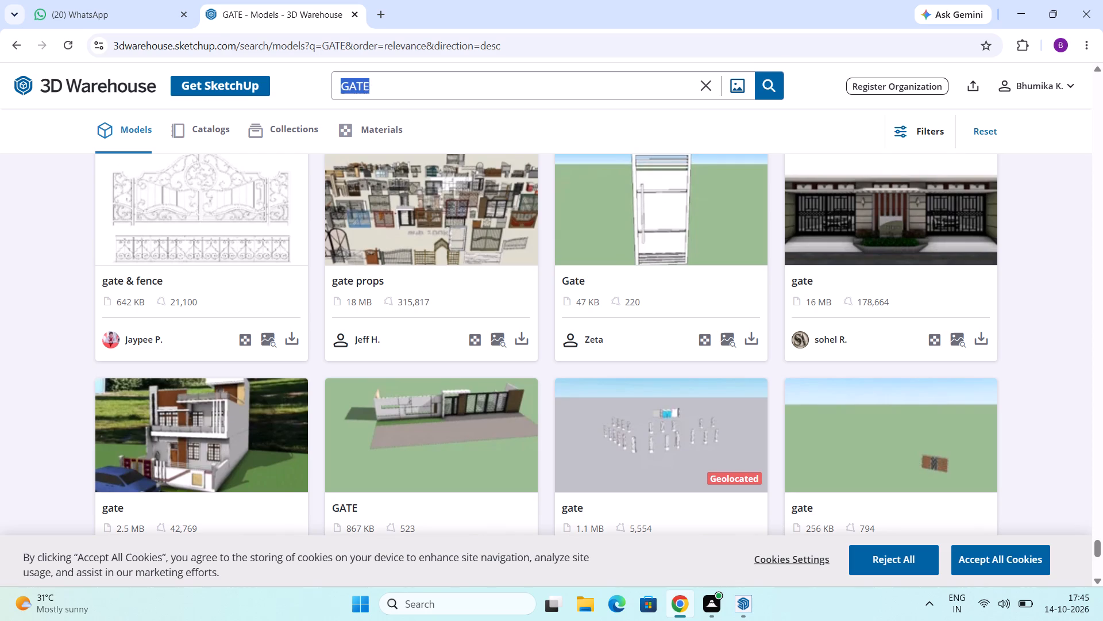
pyautogui.write('OPENE')
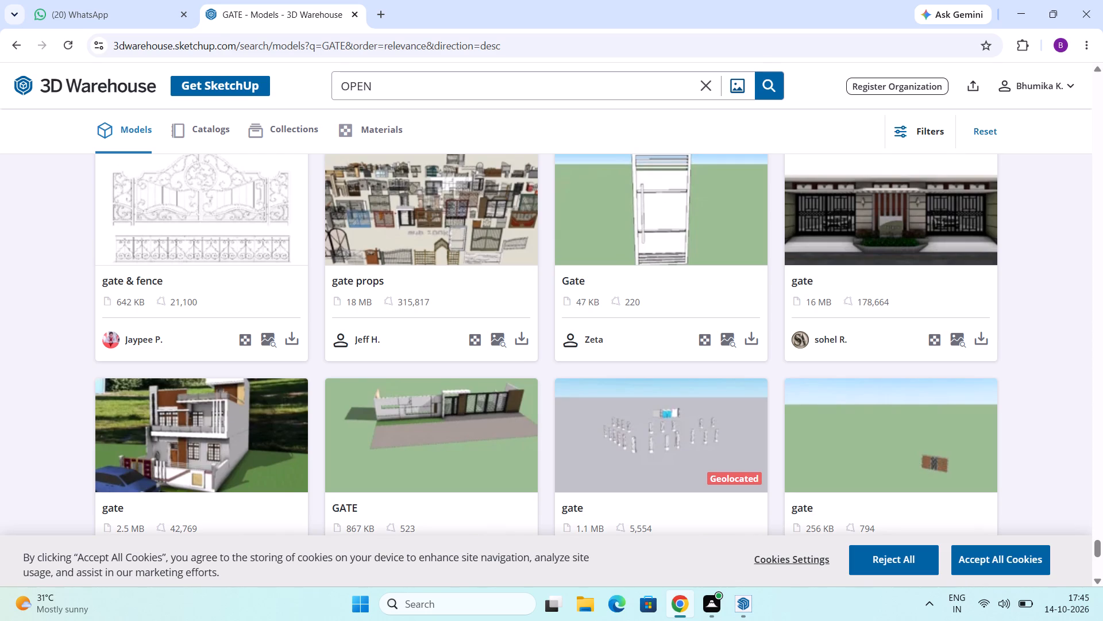
pyautogui.write('D')
pyautogui.press('space')
pyautogui.write('GATES')
pyautogui.press('Return')
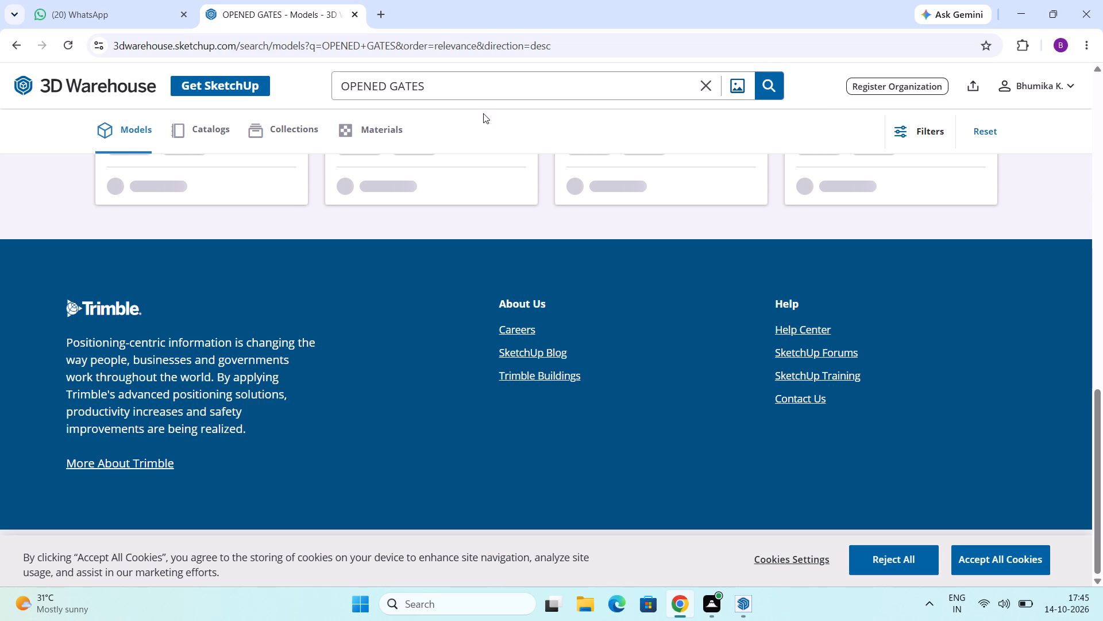
# Look through the first batch of OPENED GATES models, working from the end of the results back to the beginning.
pyautogui.scroll(3, 506, 190)
pyautogui.scroll(2, 551, 292)
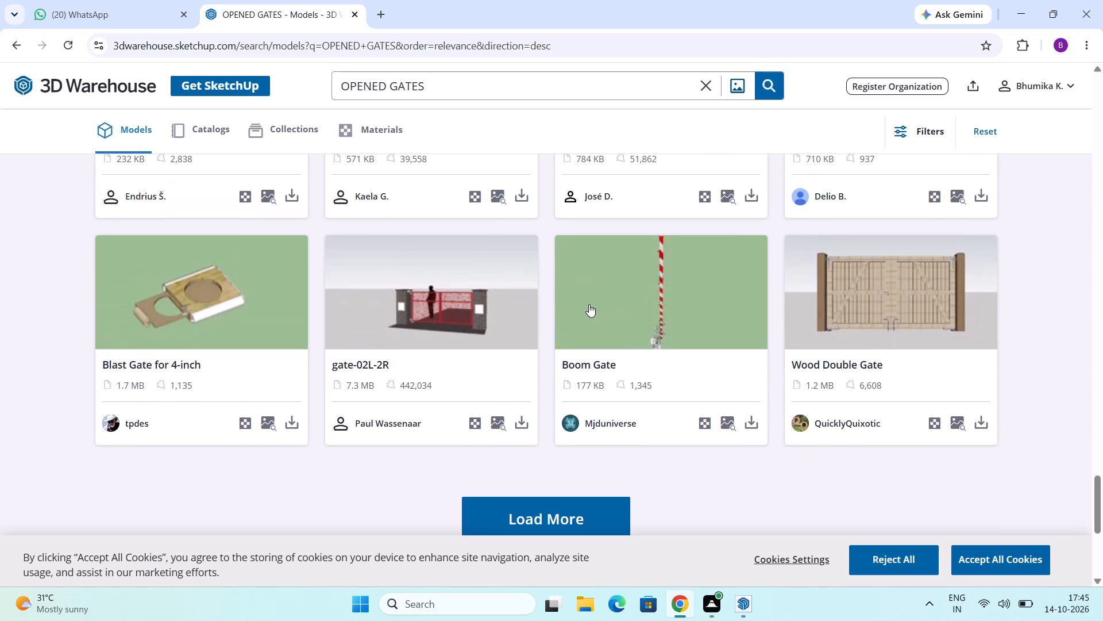
pyautogui.scroll(7, 592, 305)
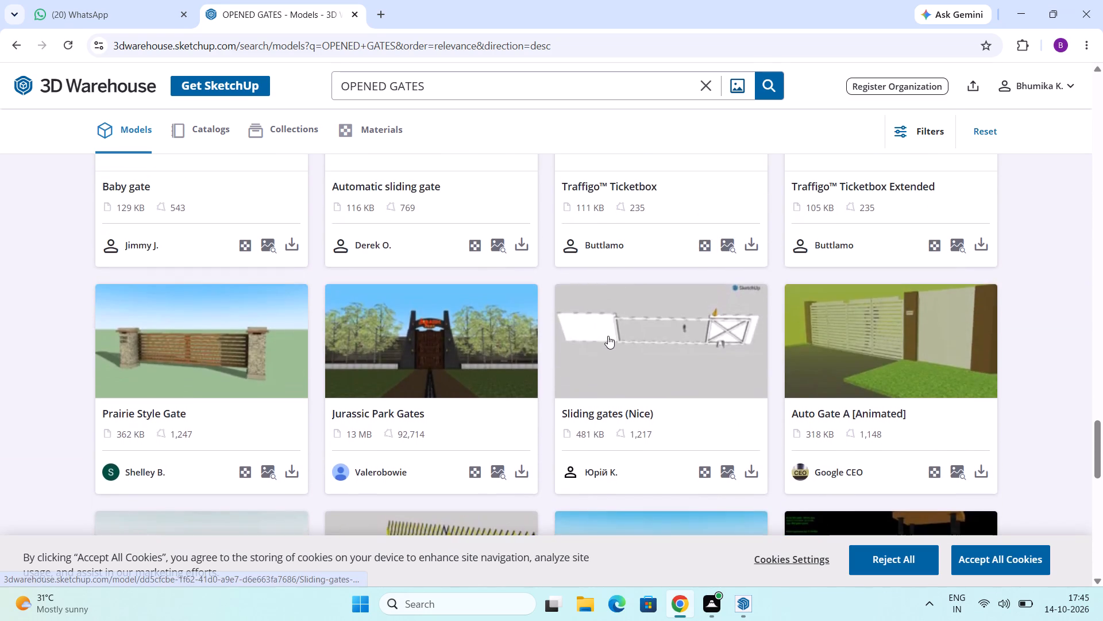
pyautogui.scroll(7, 608, 338)
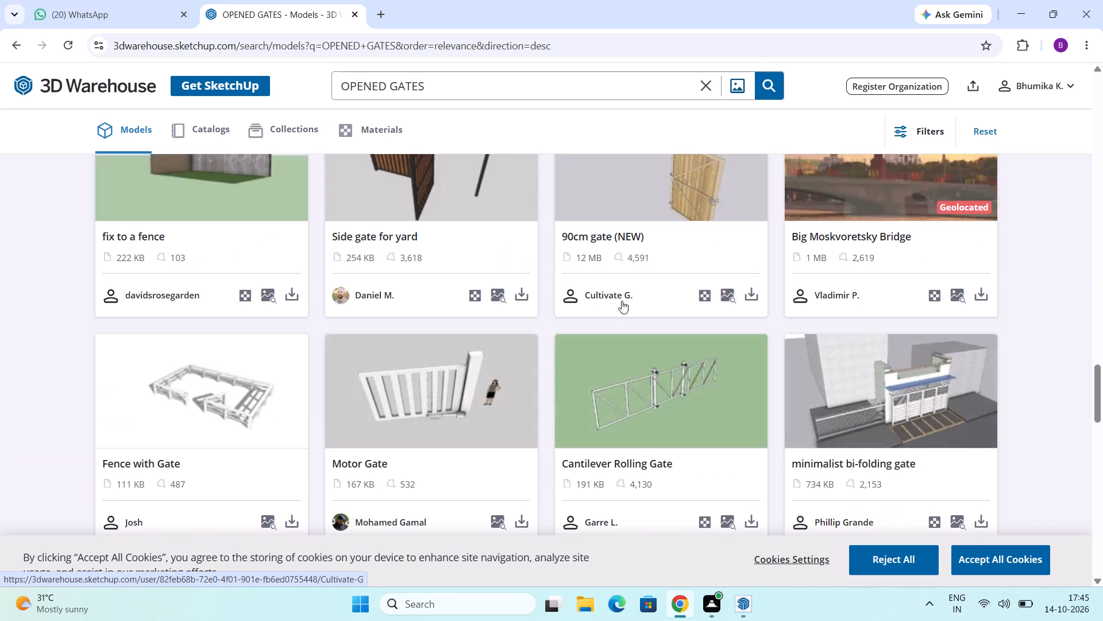
pyautogui.scroll(7, 622, 301)
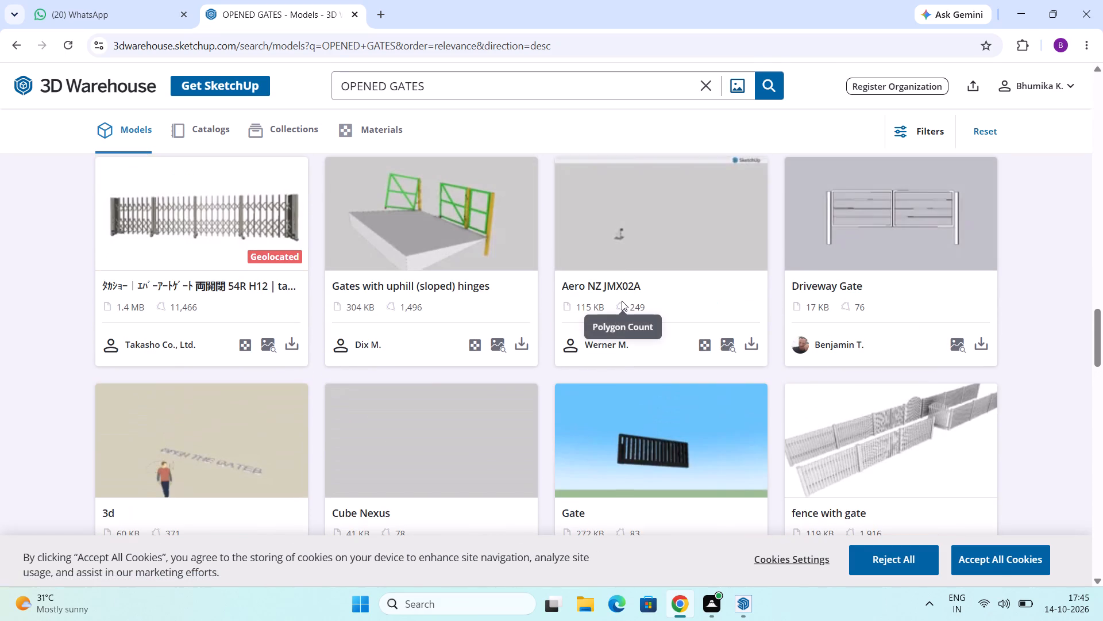
pyautogui.scroll(7, 622, 301)
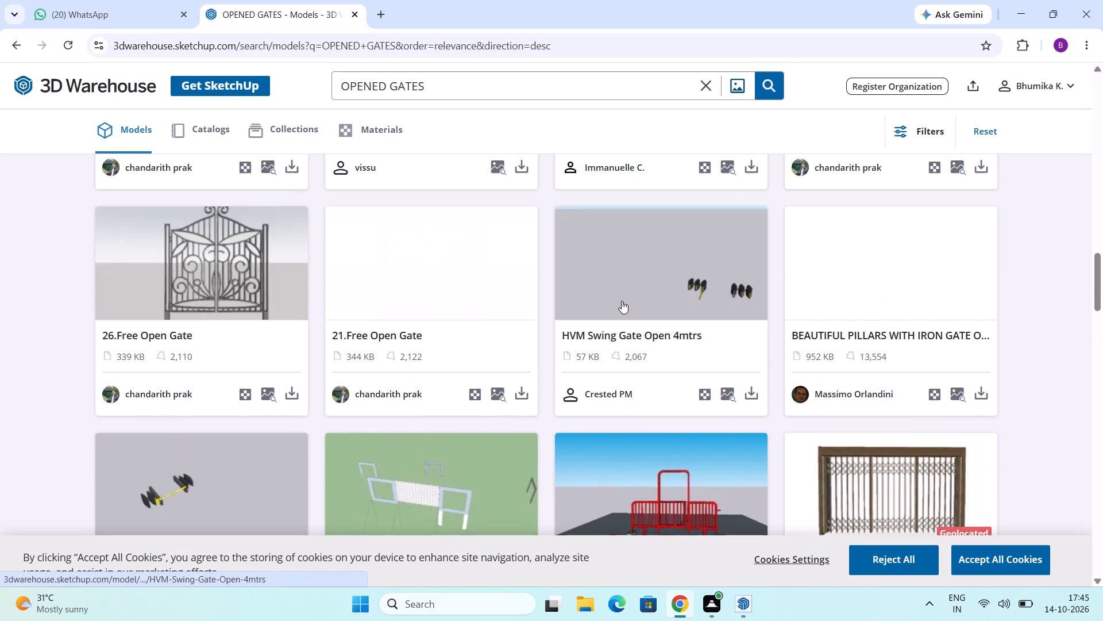
pyautogui.scroll(8, 622, 301)
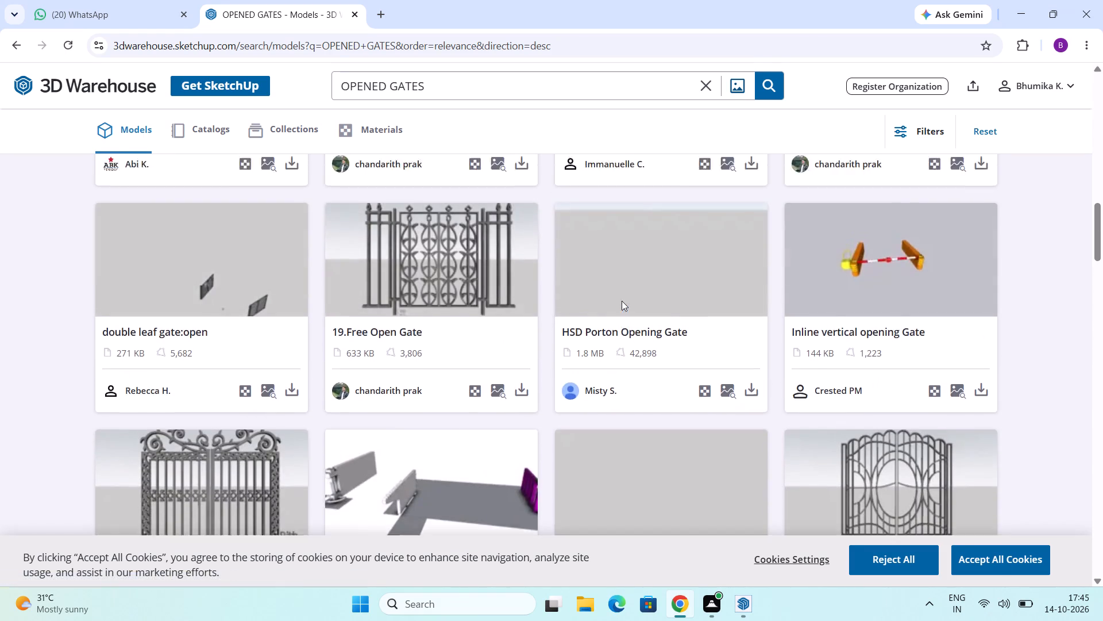
pyautogui.scroll(3, 622, 301)
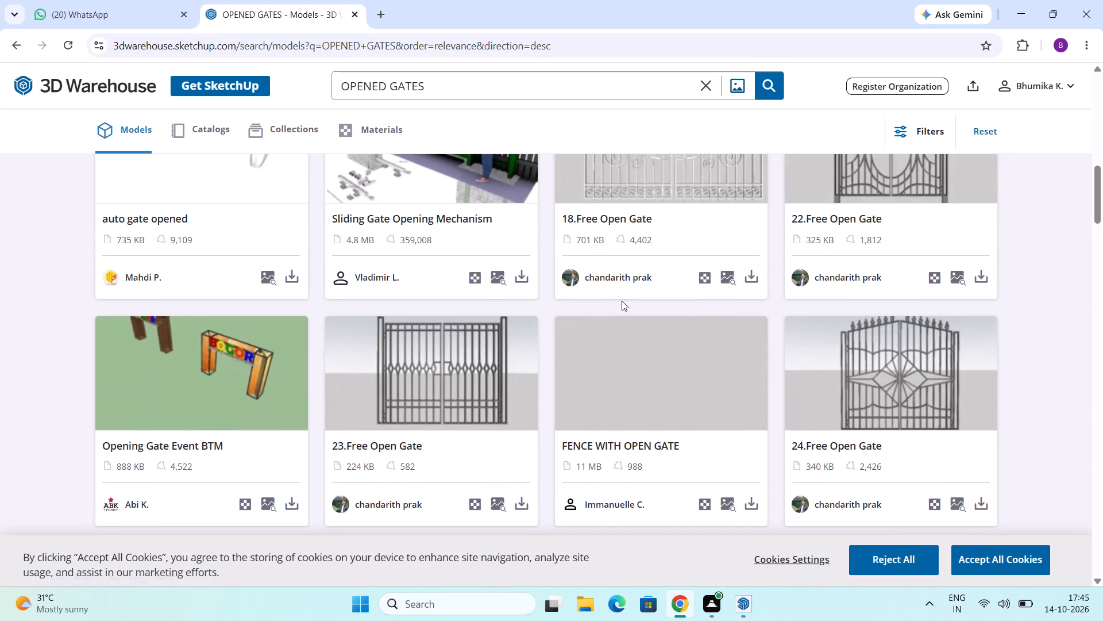
pyautogui.scroll(8, 622, 301)
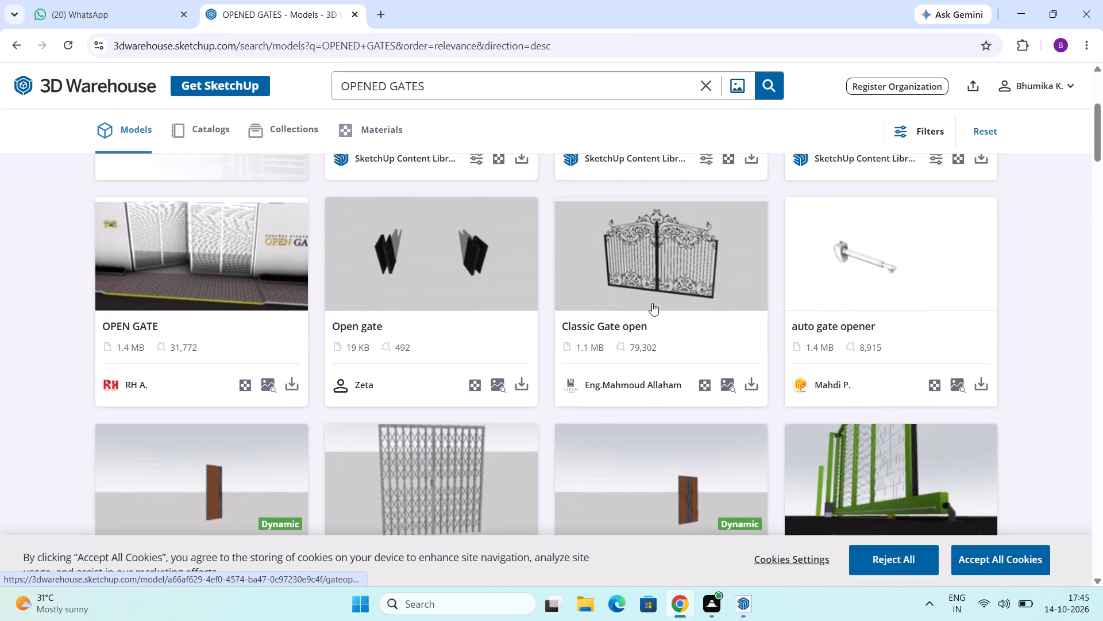
pyautogui.scroll(7, 652, 303)
# Review the same OPENED GATES models again from beginning to end for a suitable open gate design.
pyautogui.scroll(-4, 652, 303)
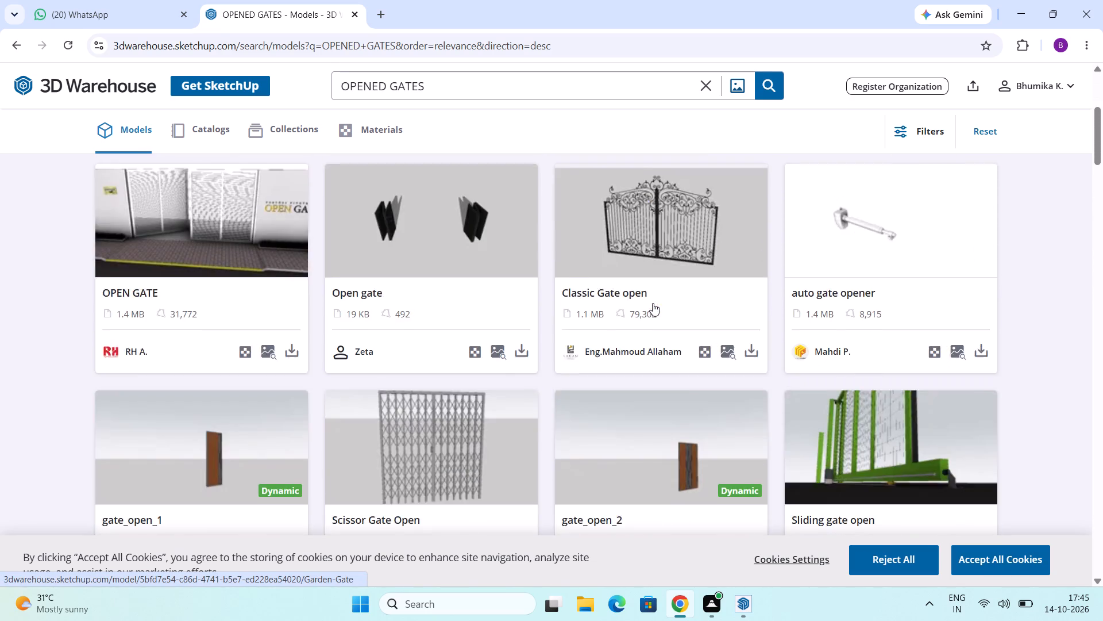
pyautogui.scroll(-15, 653, 303)
pyautogui.scroll(-4, 711, 317)
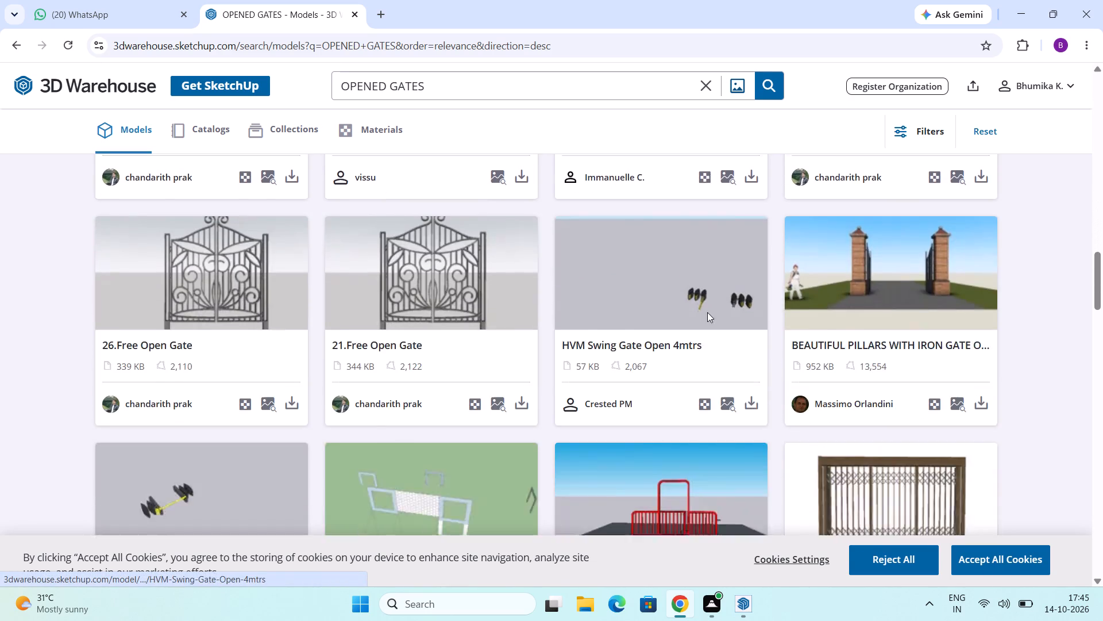
pyautogui.scroll(-5, 724, 313)
pyautogui.scroll(-3, 577, 269)
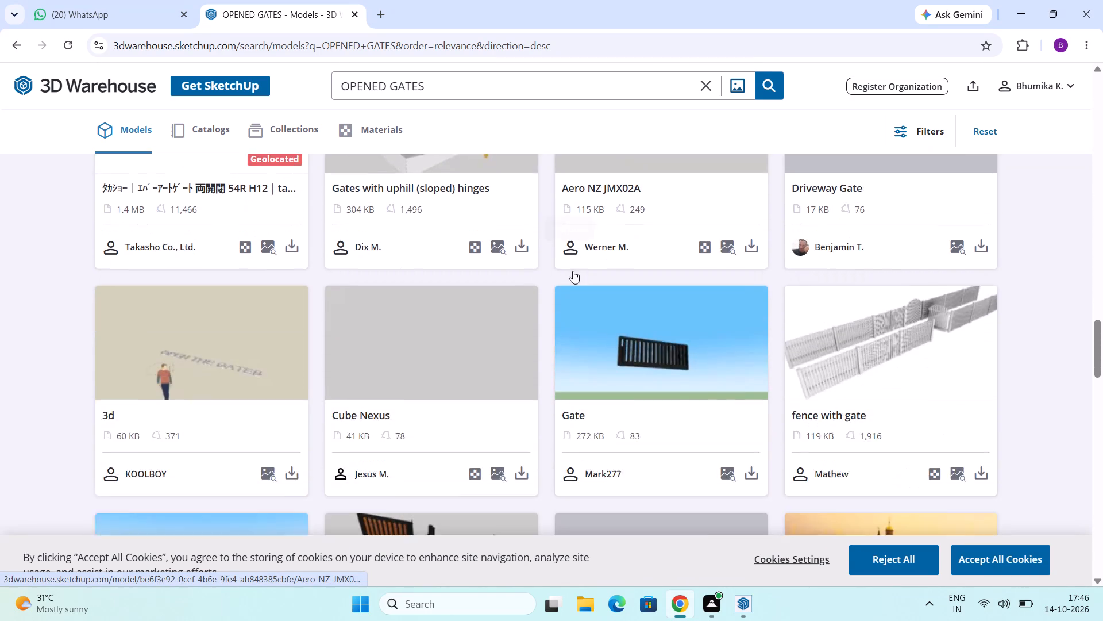
pyautogui.scroll(-11, 581, 270)
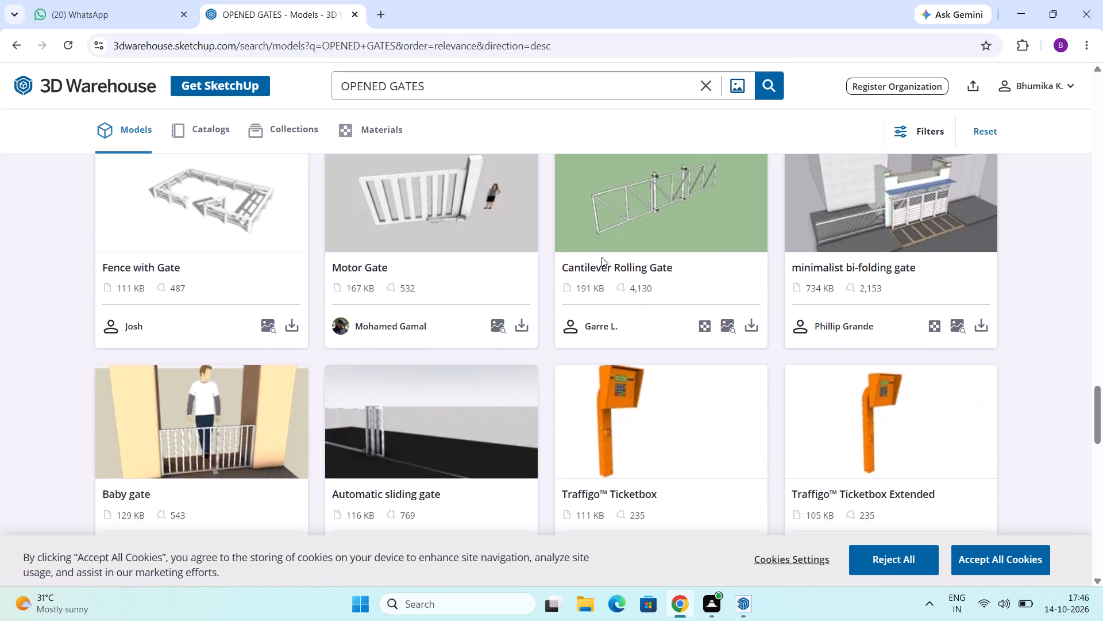
pyautogui.scroll(-6, 616, 249)
pyautogui.scroll(-3, 708, 141)
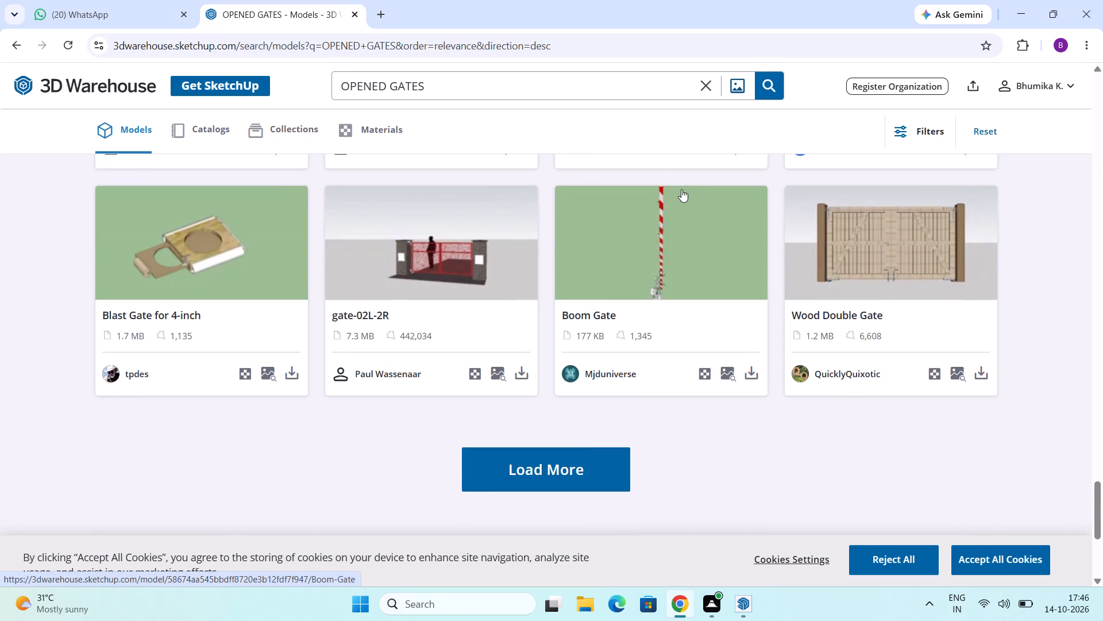
# Load another batch of OPENED GATES results and examine its models through to the end of the list.
pyautogui.click(533, 462)
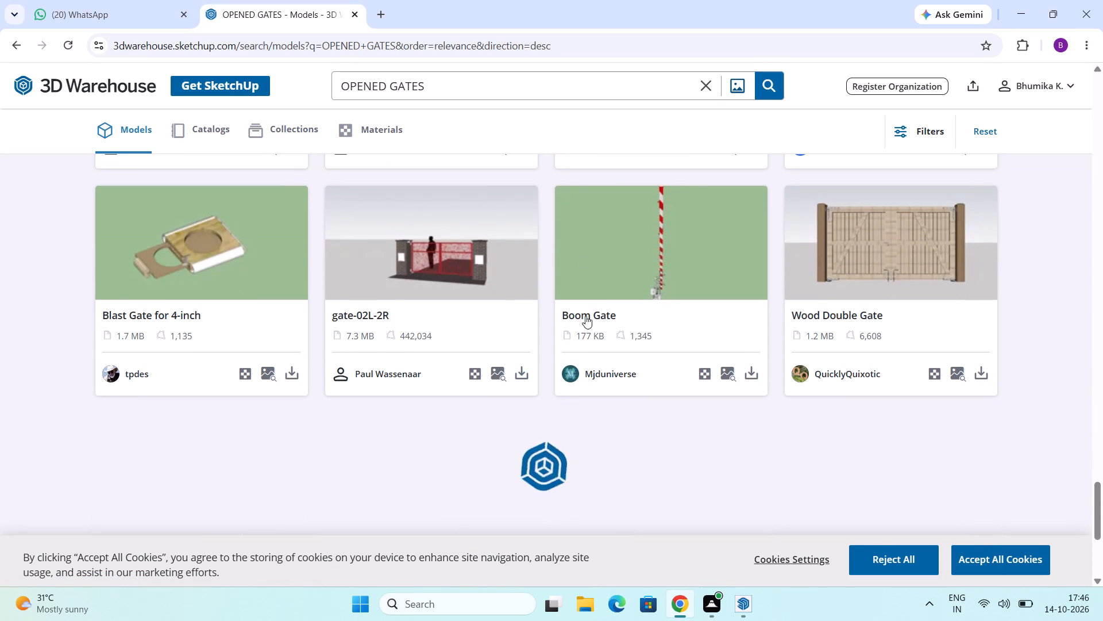
pyautogui.scroll(-3, 607, 253)
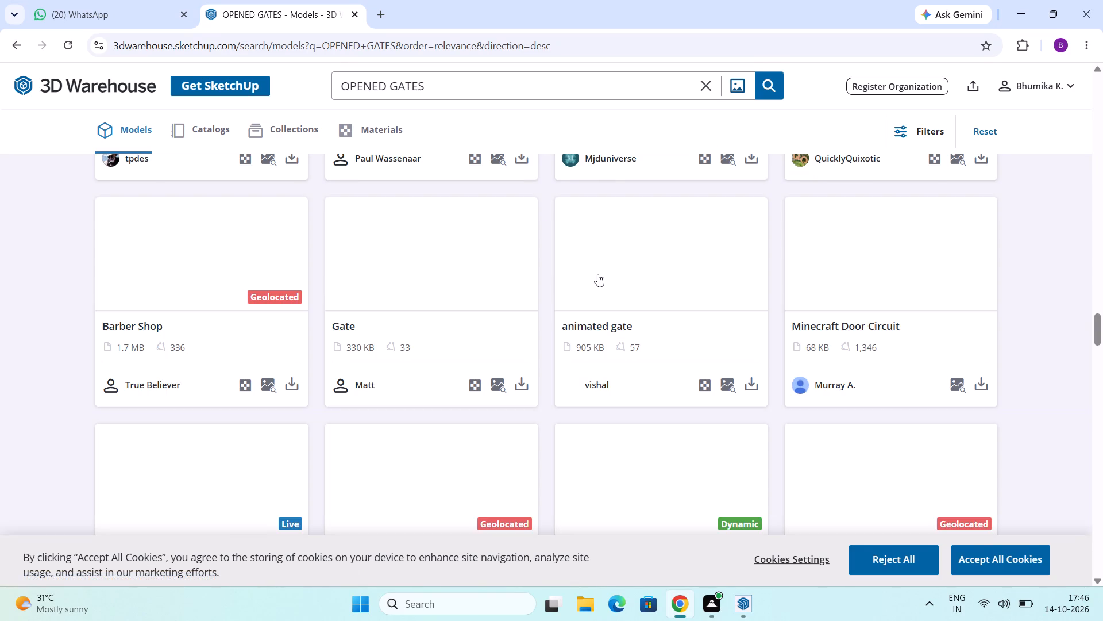
pyautogui.scroll(-3, 565, 273)
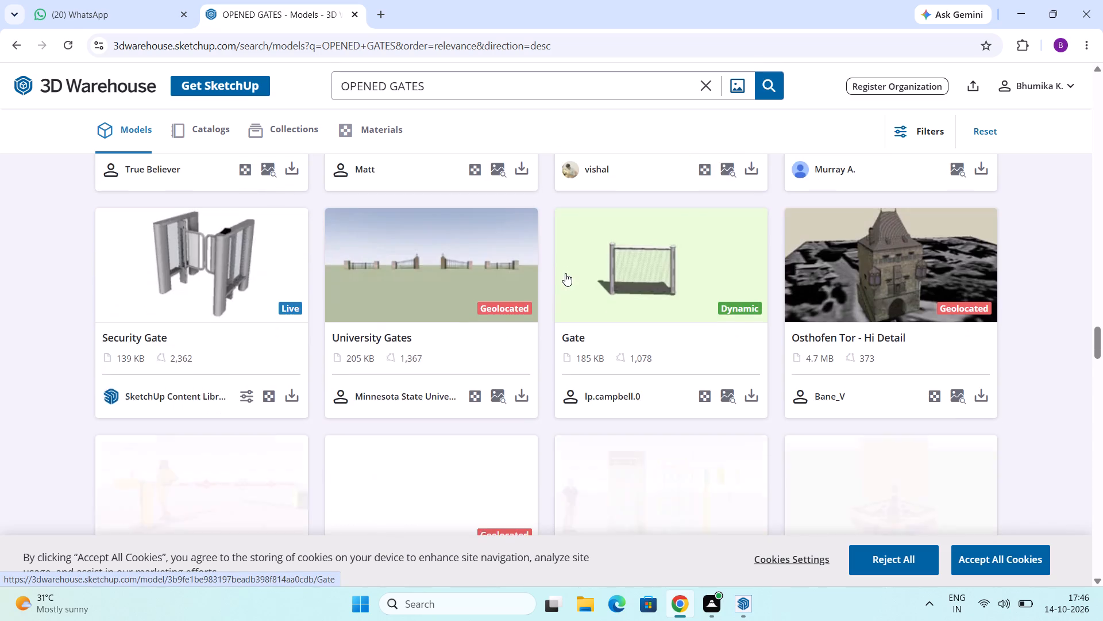
pyautogui.scroll(-5, 569, 274)
pyautogui.scroll(-2, 607, 229)
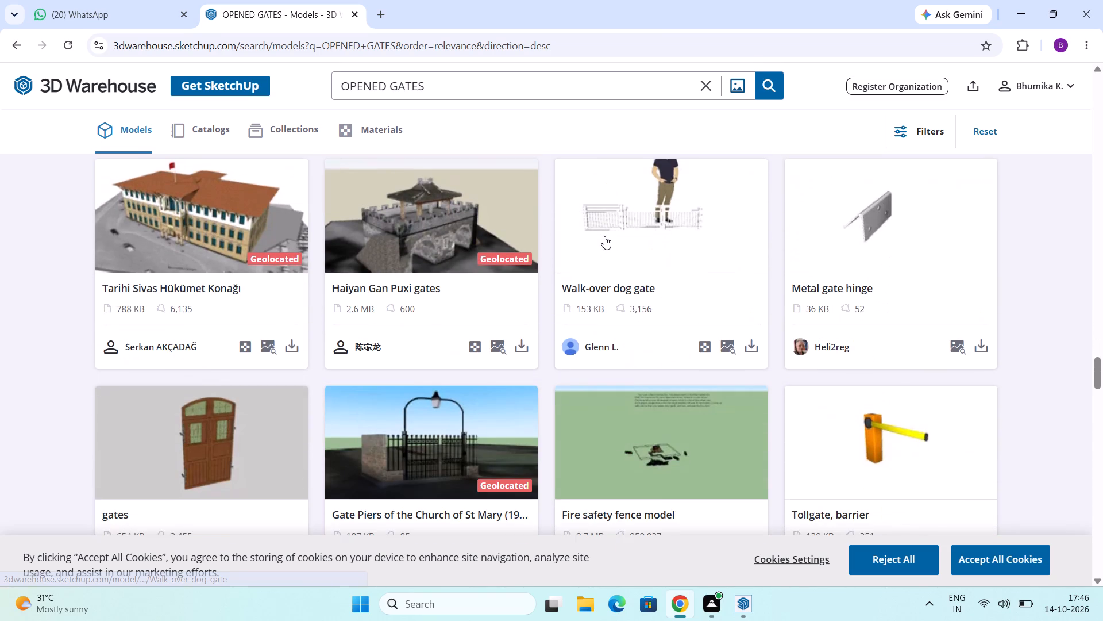
pyautogui.scroll(-6, 603, 237)
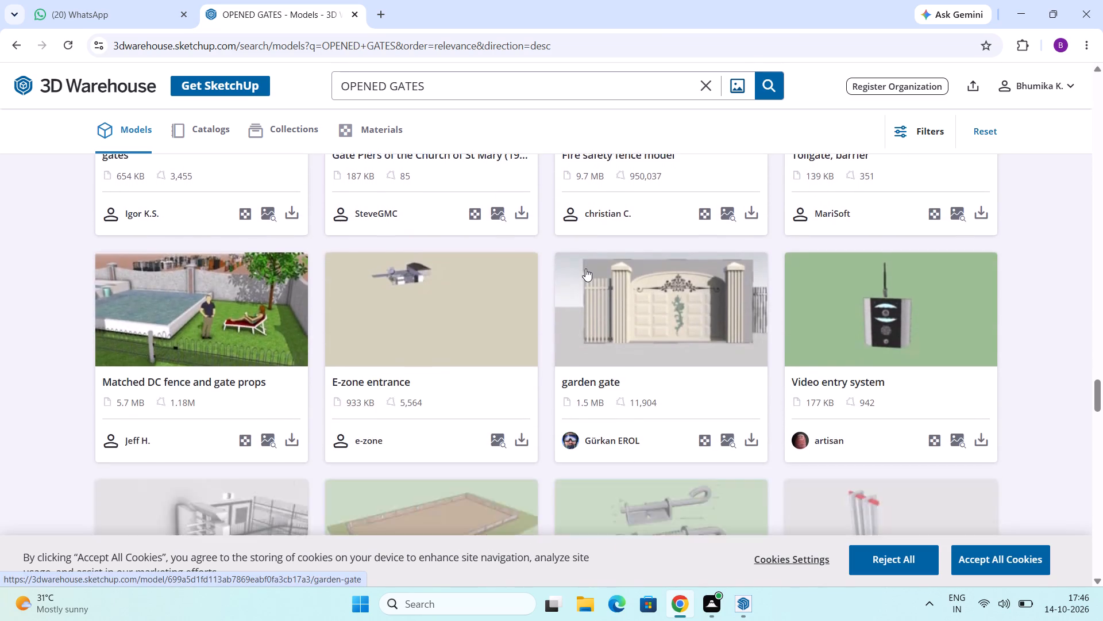
pyautogui.scroll(-7, 585, 269)
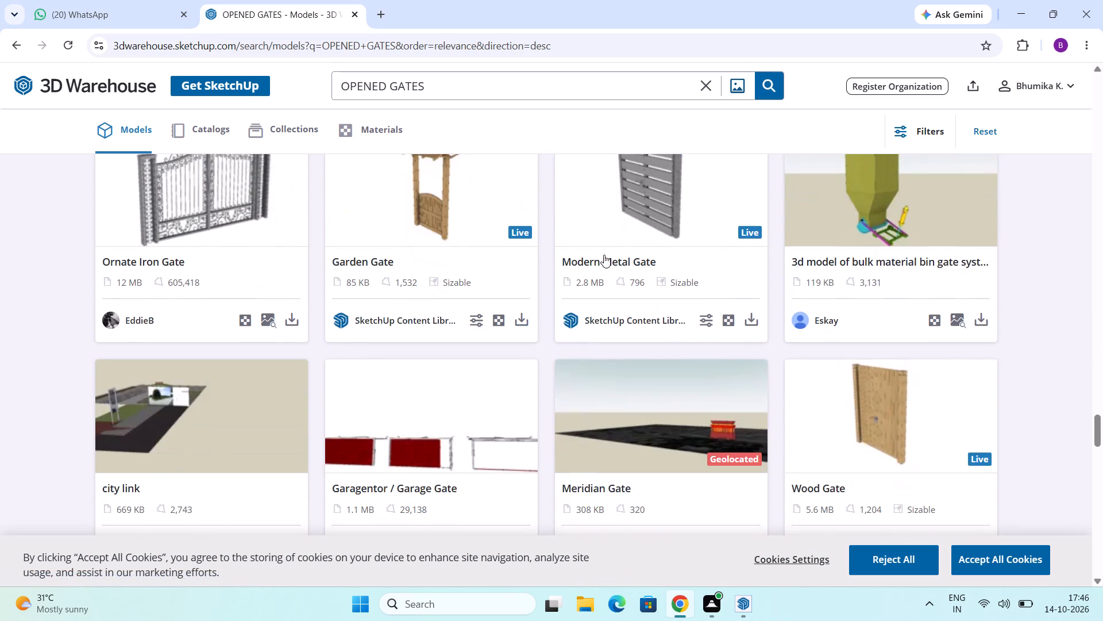
pyautogui.scroll(-5, 619, 230)
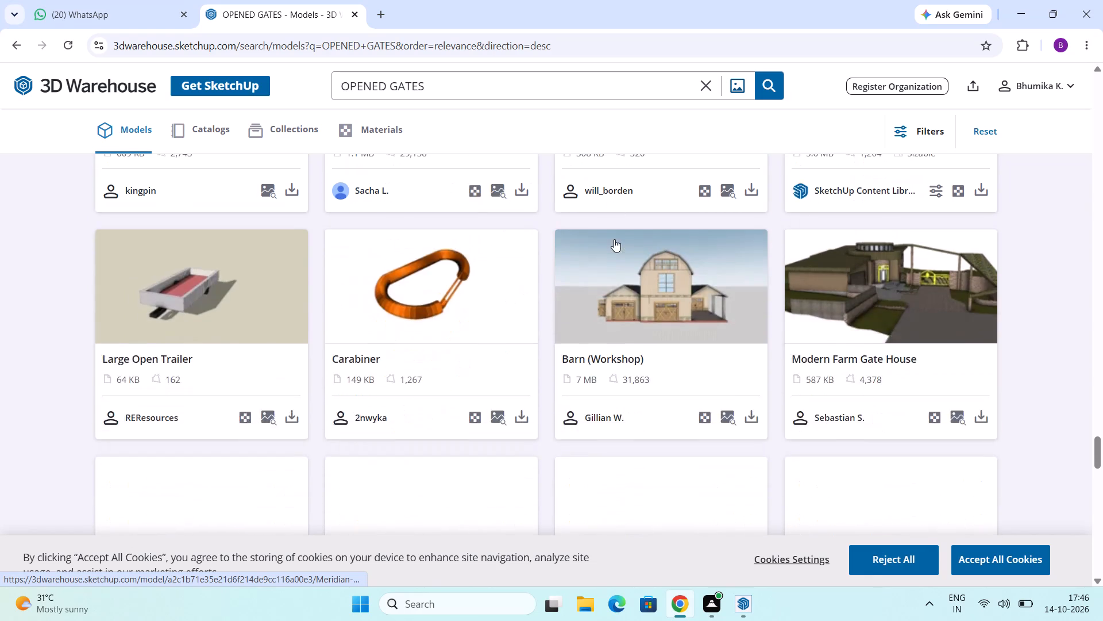
pyautogui.scroll(-13, 614, 239)
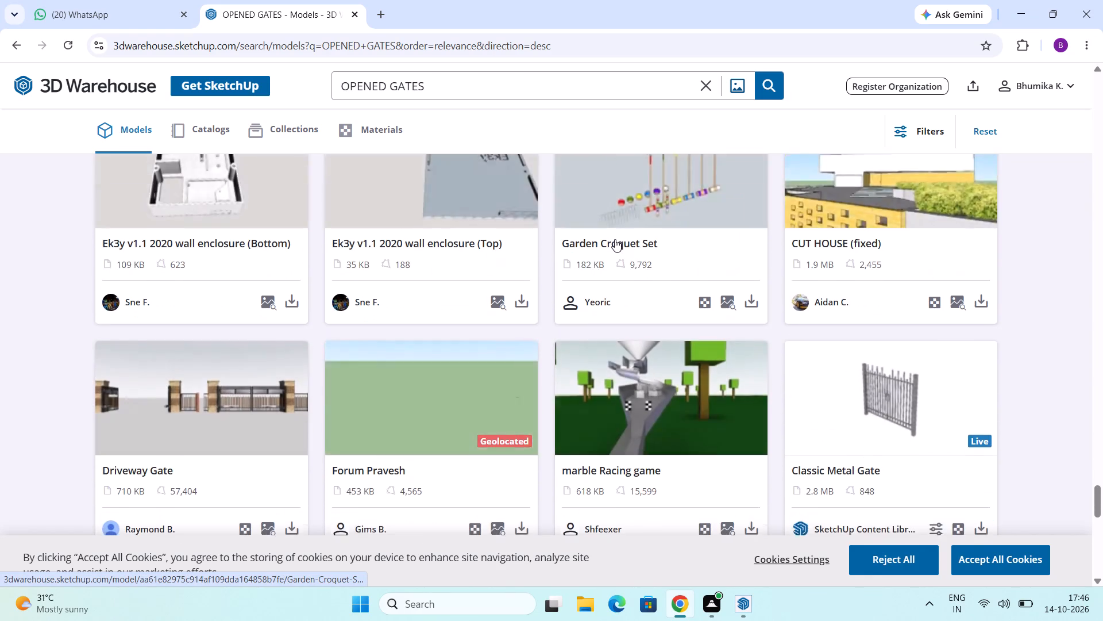
pyautogui.scroll(7, 615, 239)
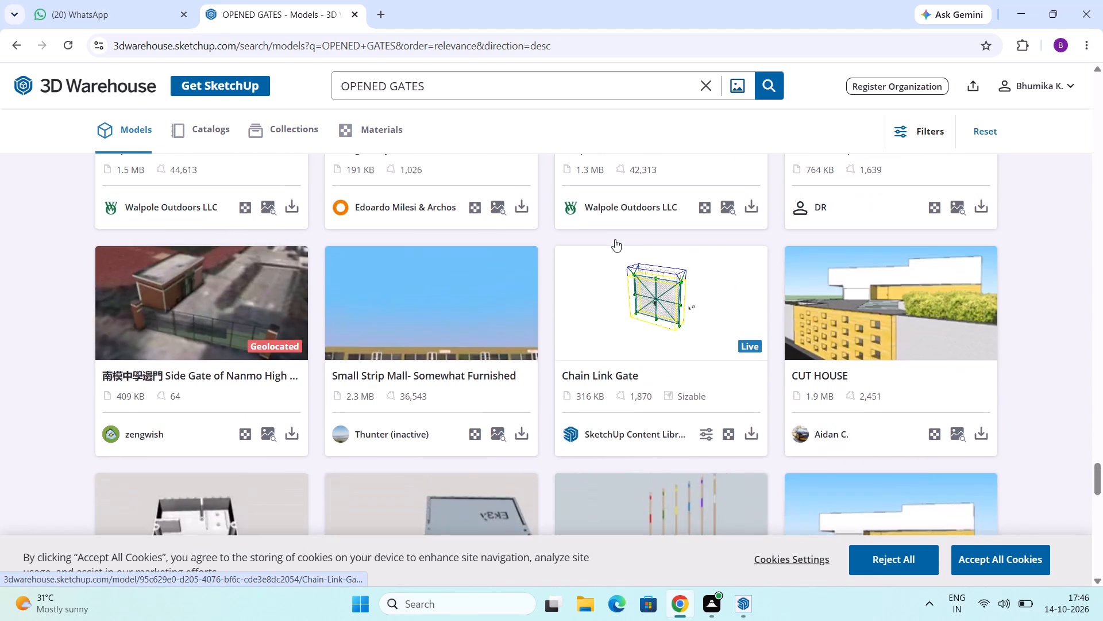
pyautogui.scroll(2, 614, 240)
pyautogui.scroll(-9, 613, 240)
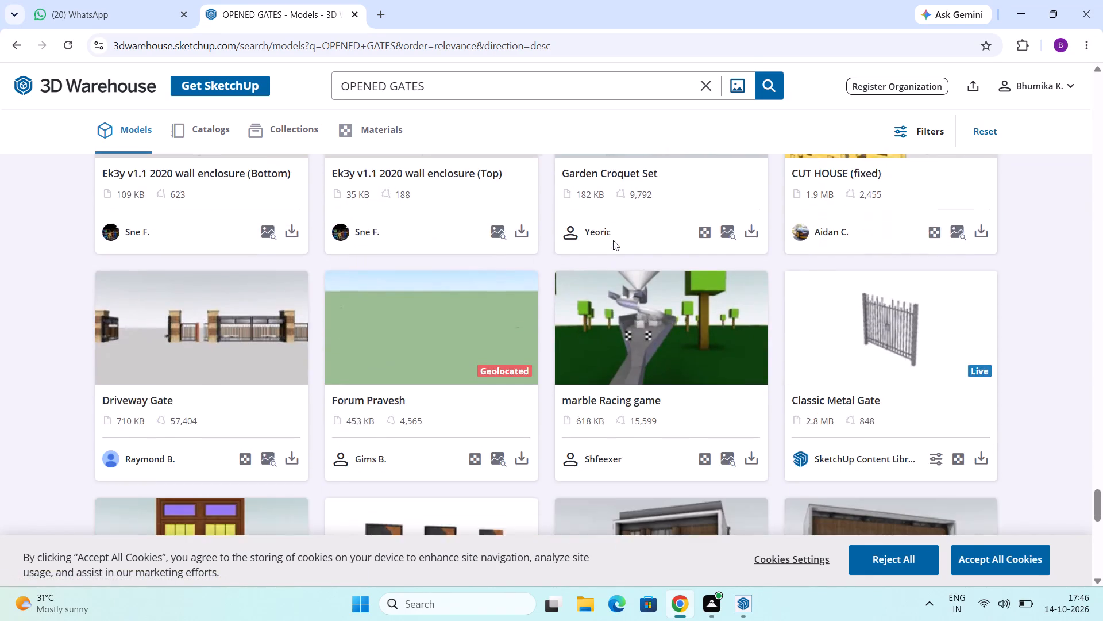
pyautogui.scroll(-7, 613, 240)
pyautogui.scroll(-2, 566, 258)
# Load a further batch of OPENED GATES results and examine its models for a suitable open gate.
pyautogui.click(573, 280)
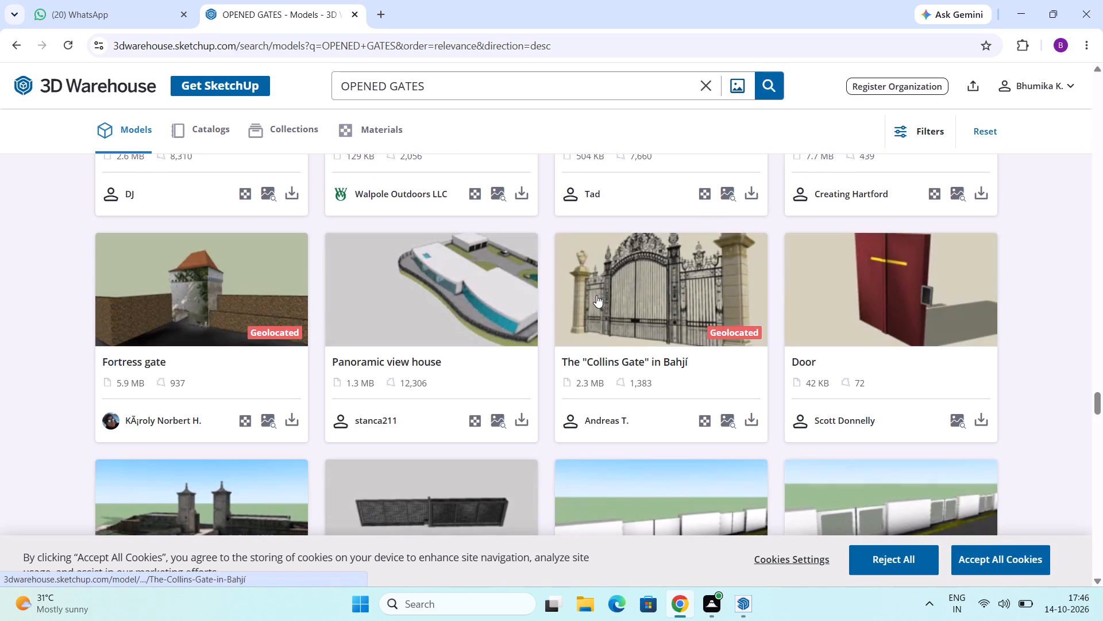
pyautogui.scroll(-1, 597, 253)
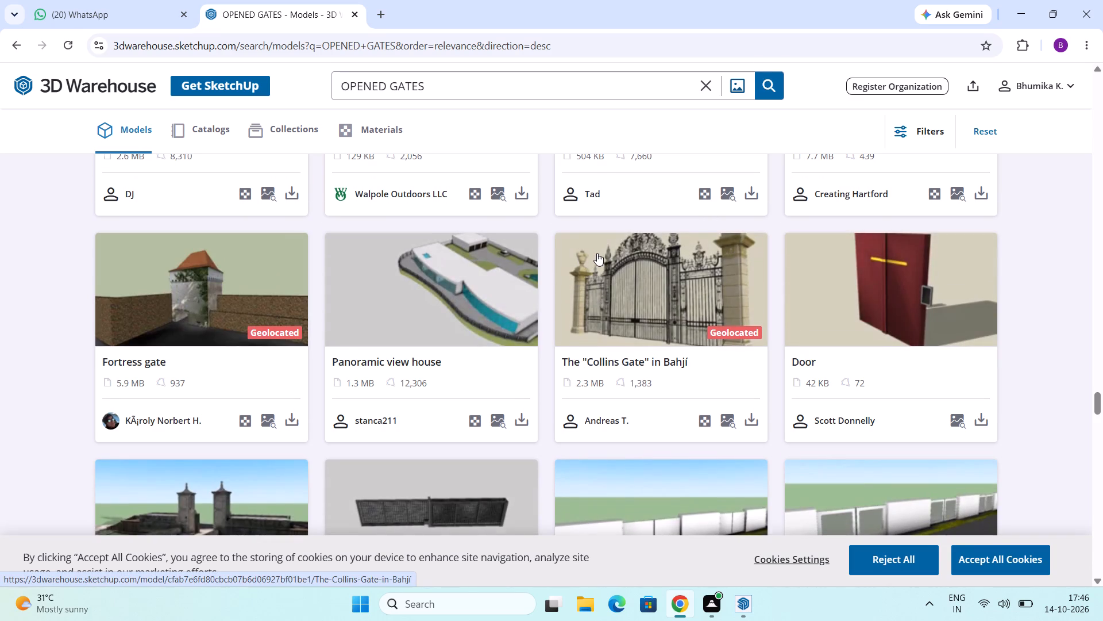
pyautogui.scroll(-2, 597, 253)
pyautogui.scroll(-2, 674, 133)
pyautogui.scroll(-2, 639, 198)
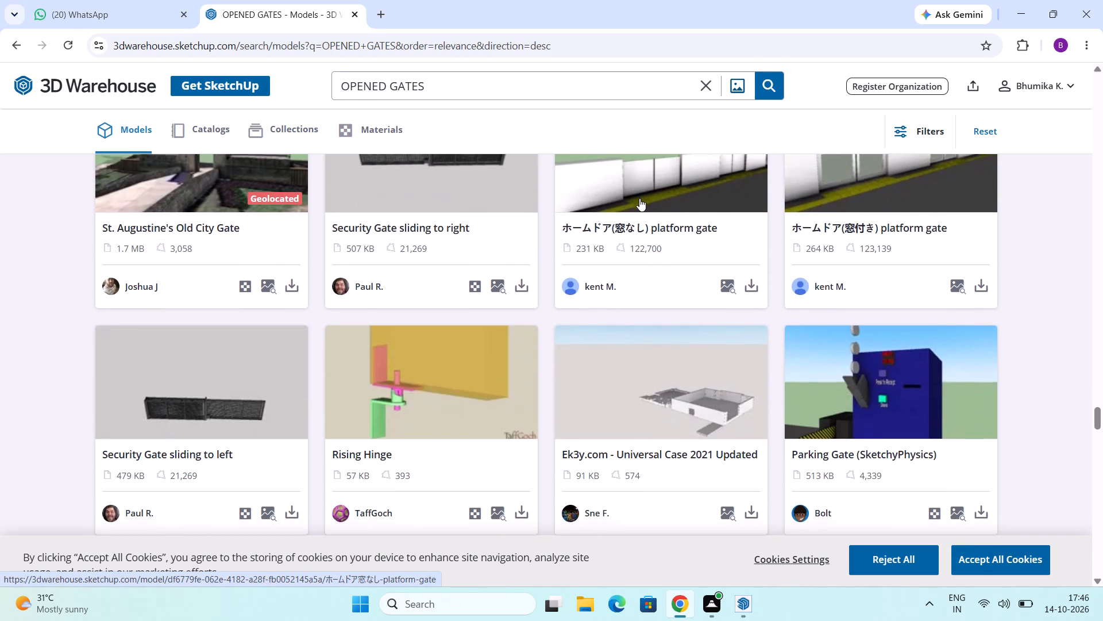
pyautogui.scroll(-10, 639, 198)
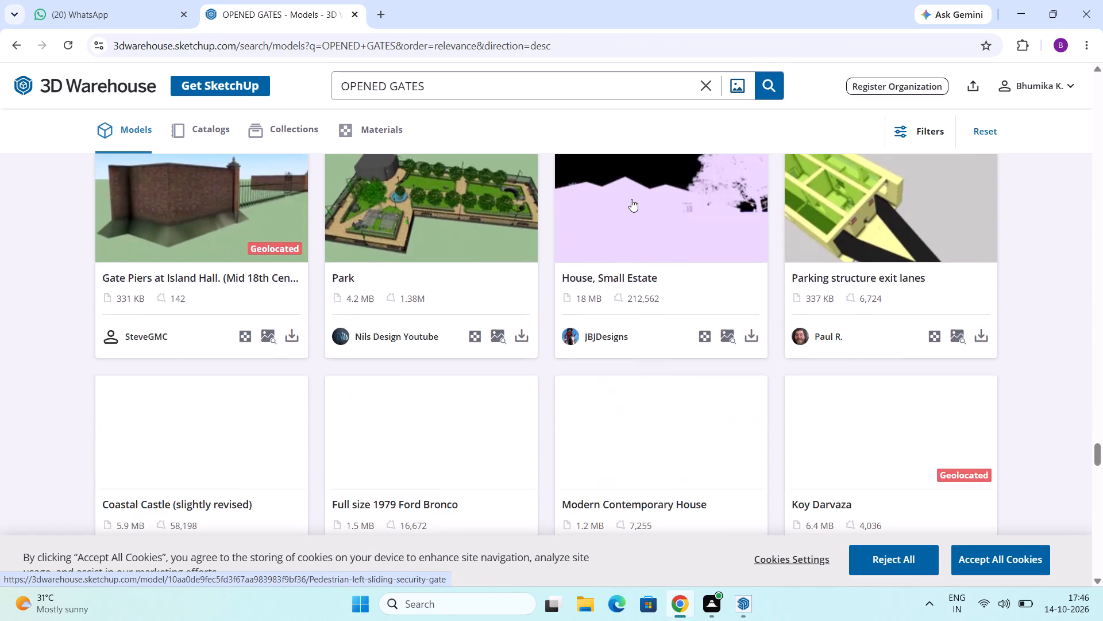
pyautogui.scroll(-8, 631, 199)
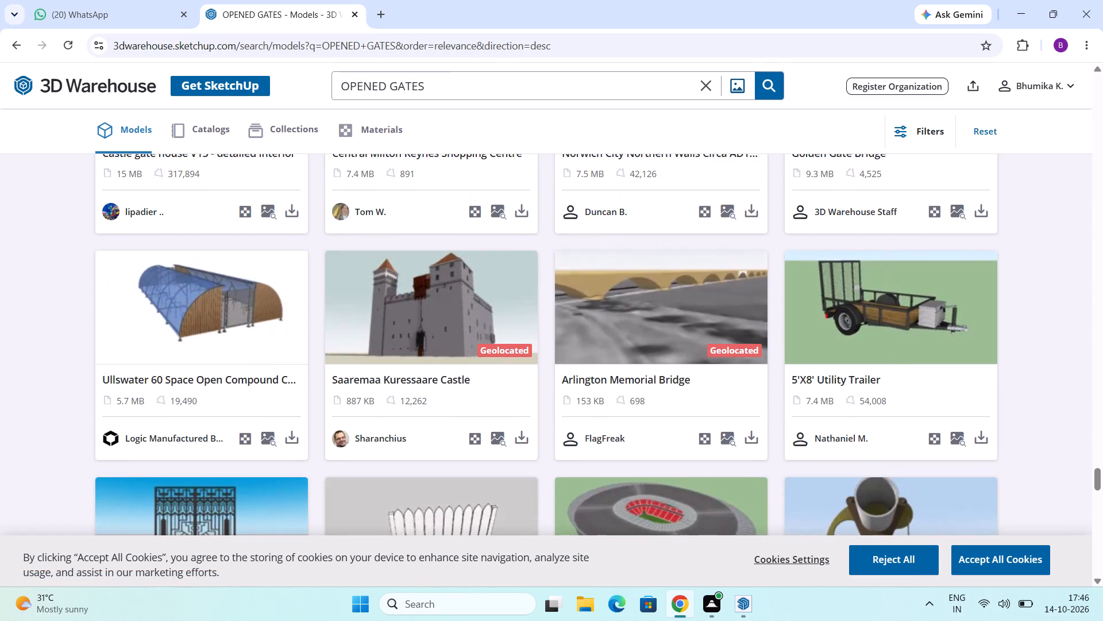
# Replace the search term with GATES and run the model search.
pyautogui.moveTo(452, 83); pyautogui.dragTo(306, 76)
pyautogui.write('GATW')
pyautogui.press('BackSpace')
pyautogui.write('ES')
pyautogui.press('Return')
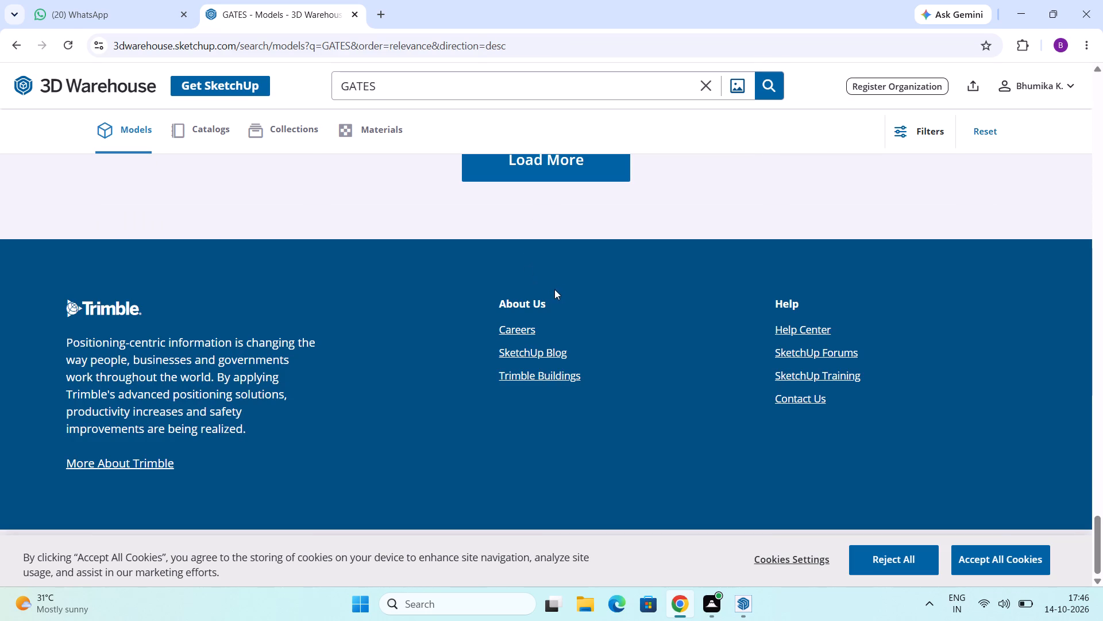
# Look through the first batch of GATES models, working from the end of the results back to the beginning.
pyautogui.scroll(3, 552, 281)
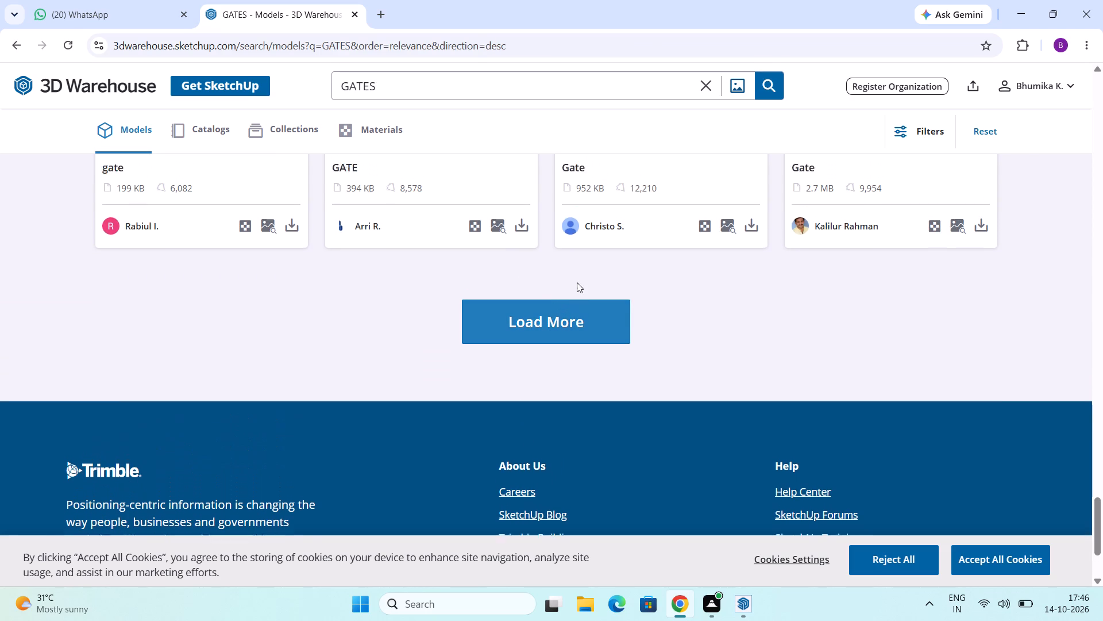
pyautogui.scroll(6, 577, 282)
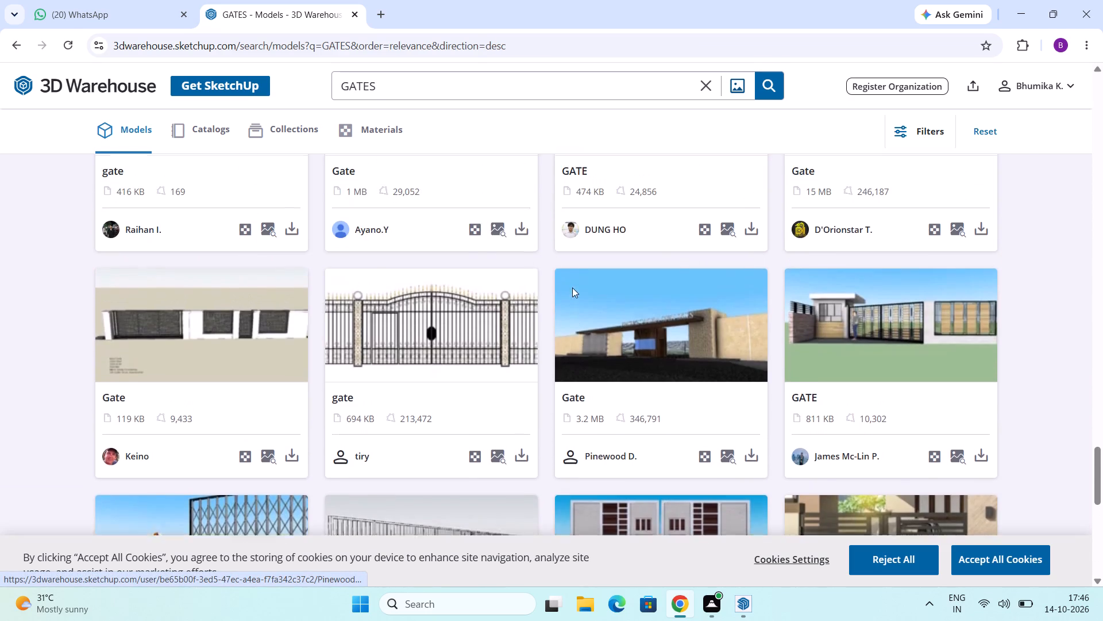
pyautogui.scroll(4, 589, 286)
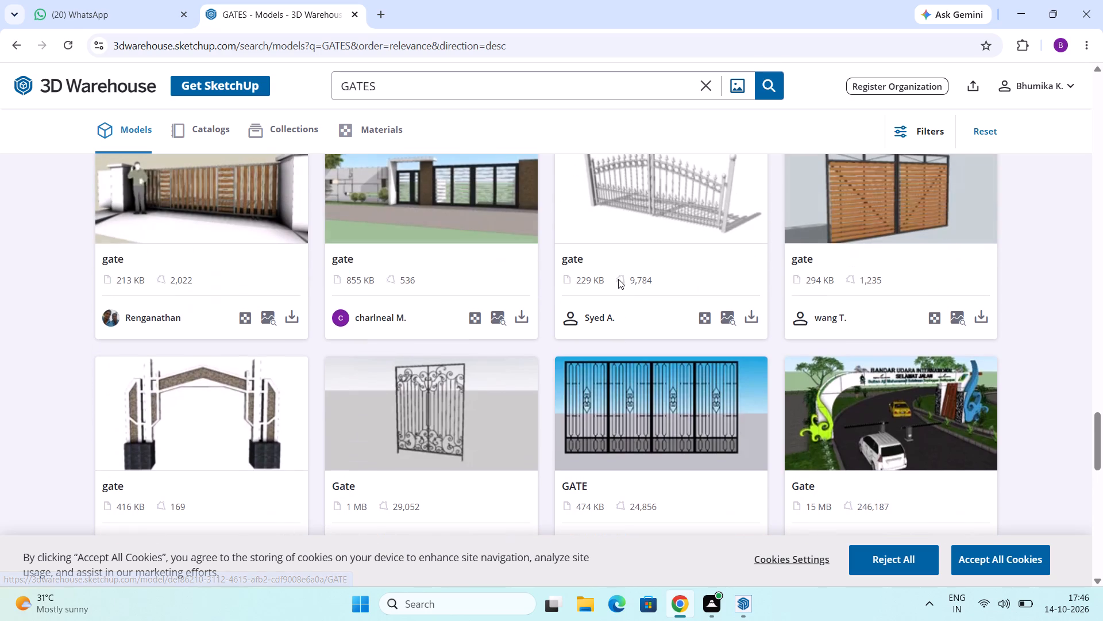
pyautogui.scroll(-2, 630, 275)
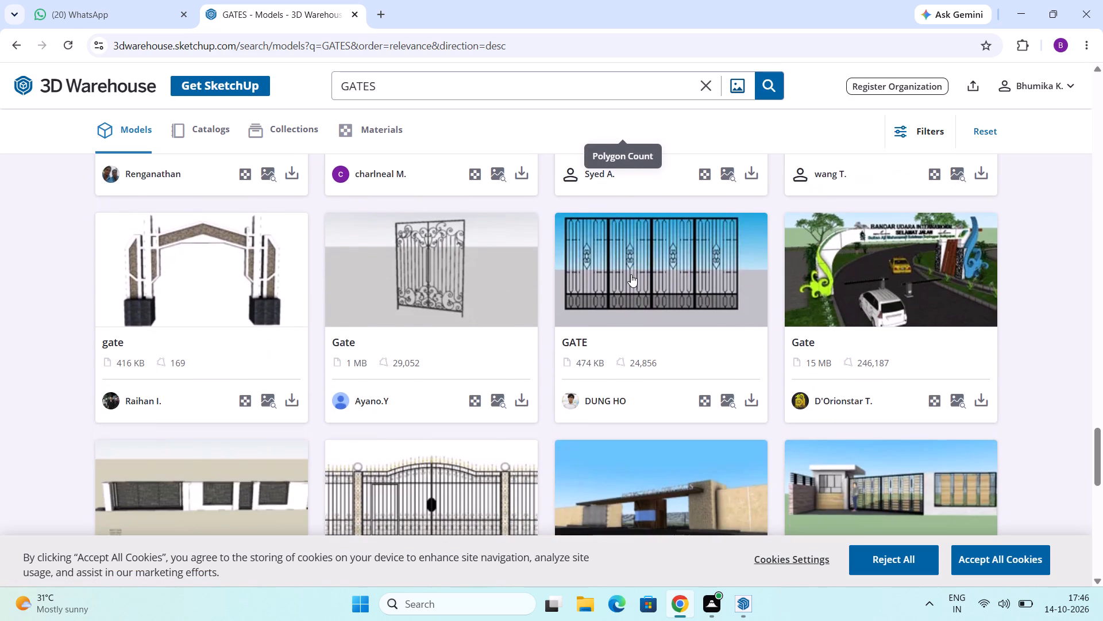
pyautogui.scroll(5, 631, 274)
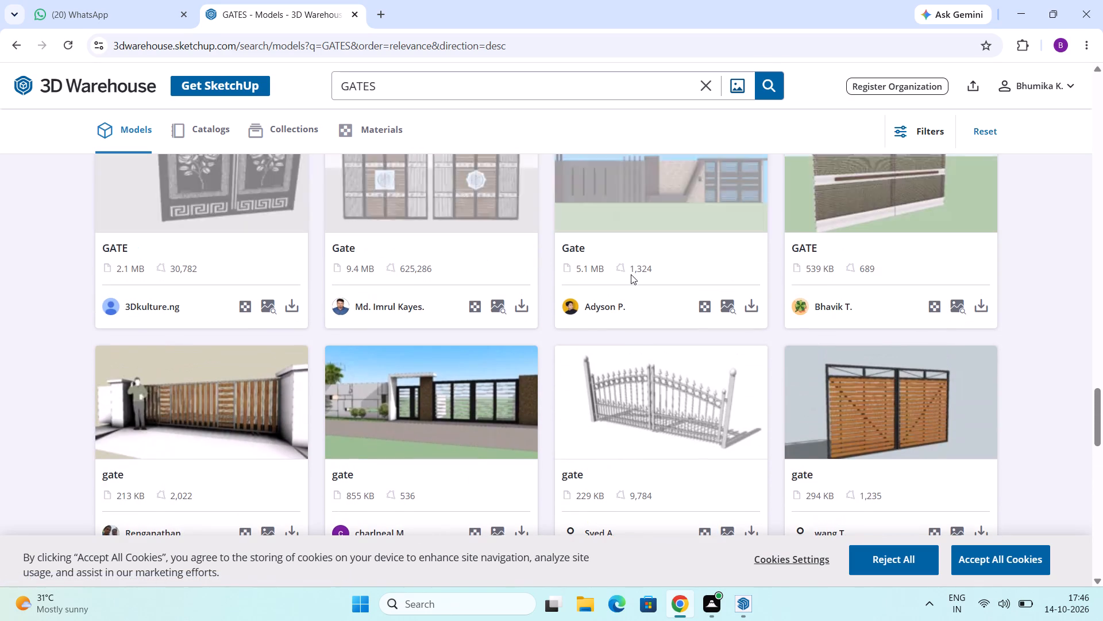
pyautogui.scroll(6, 693, 291)
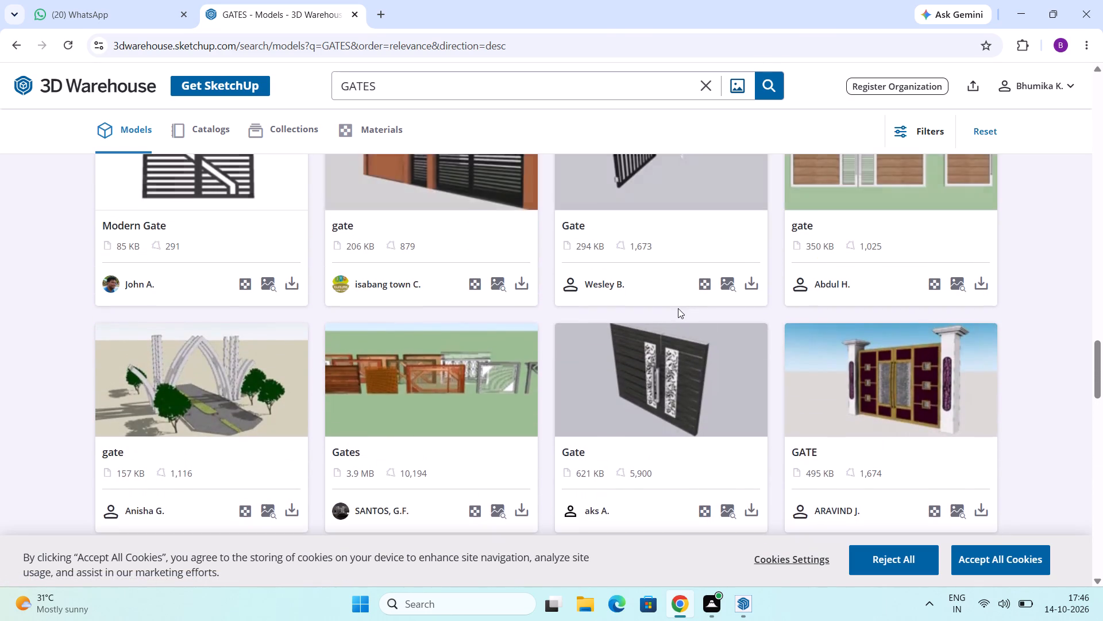
pyautogui.scroll(7, 679, 309)
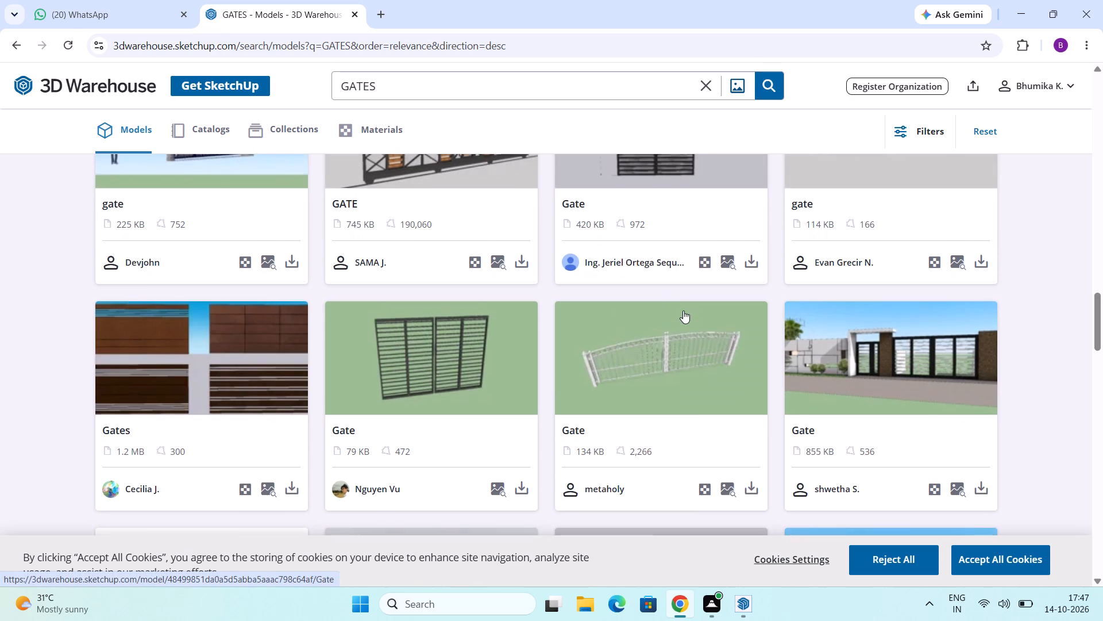
pyautogui.scroll(5, 683, 310)
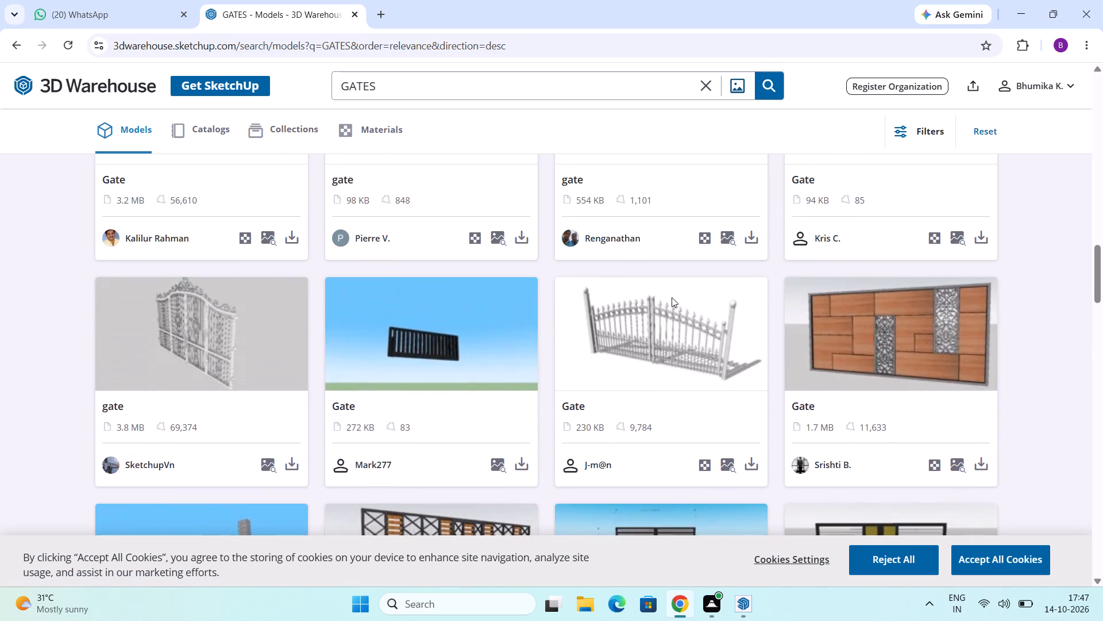
pyautogui.scroll(7, 672, 297)
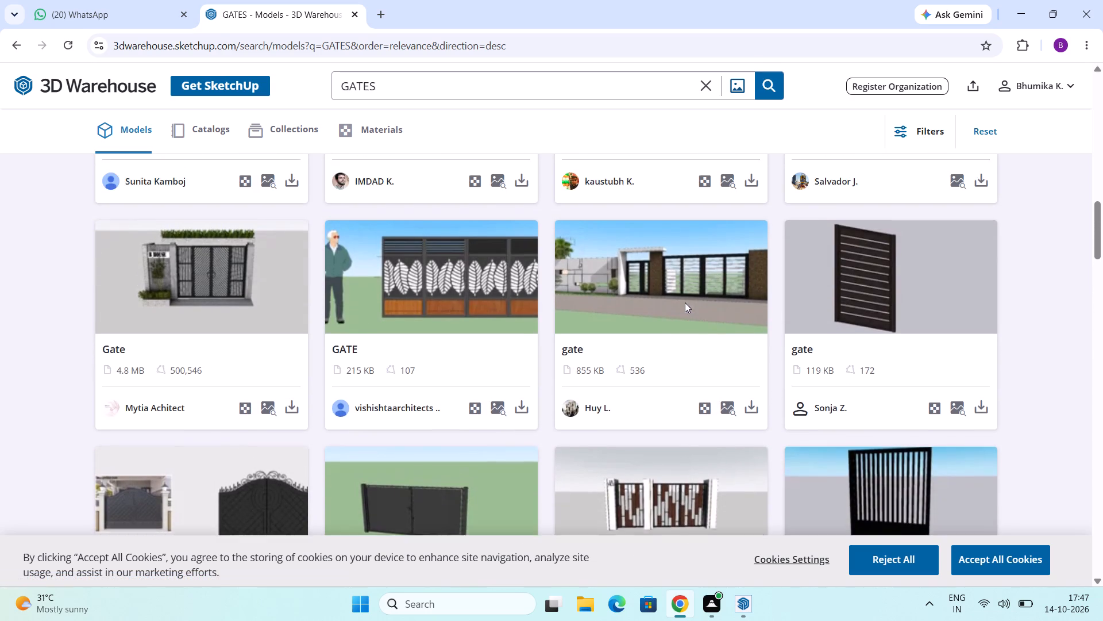
pyautogui.scroll(5, 687, 319)
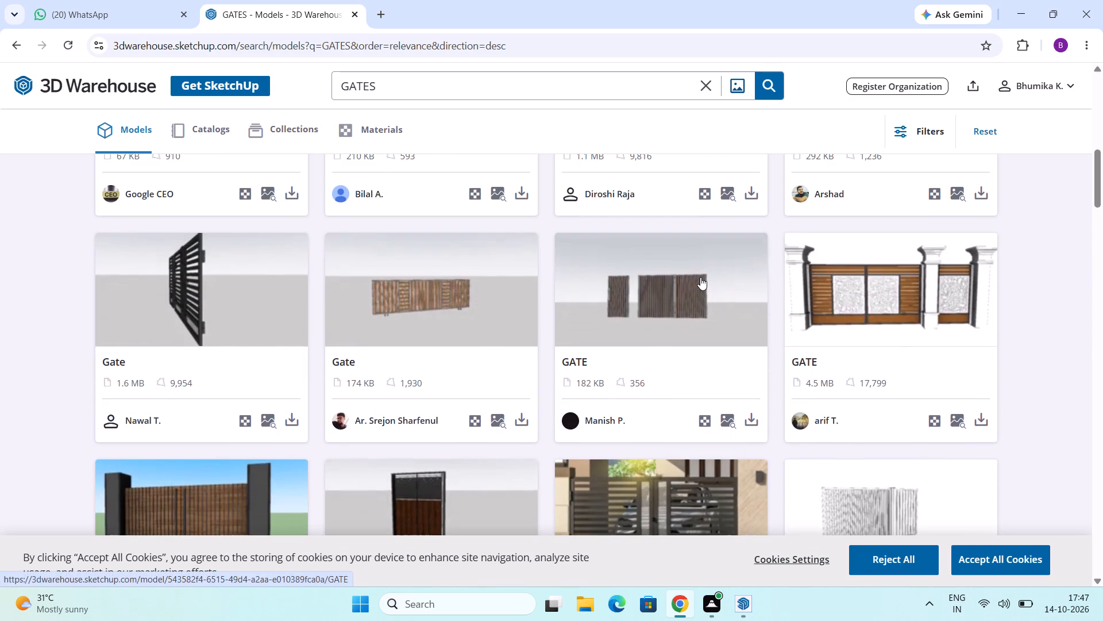
pyautogui.scroll(9, 688, 264)
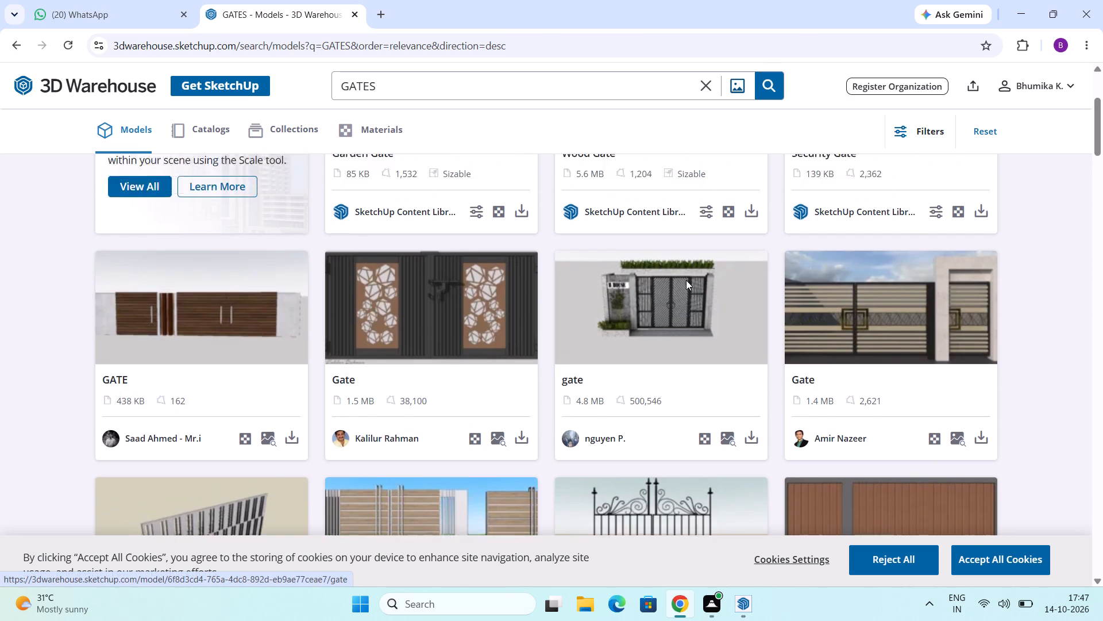
pyautogui.scroll(2, 704, 268)
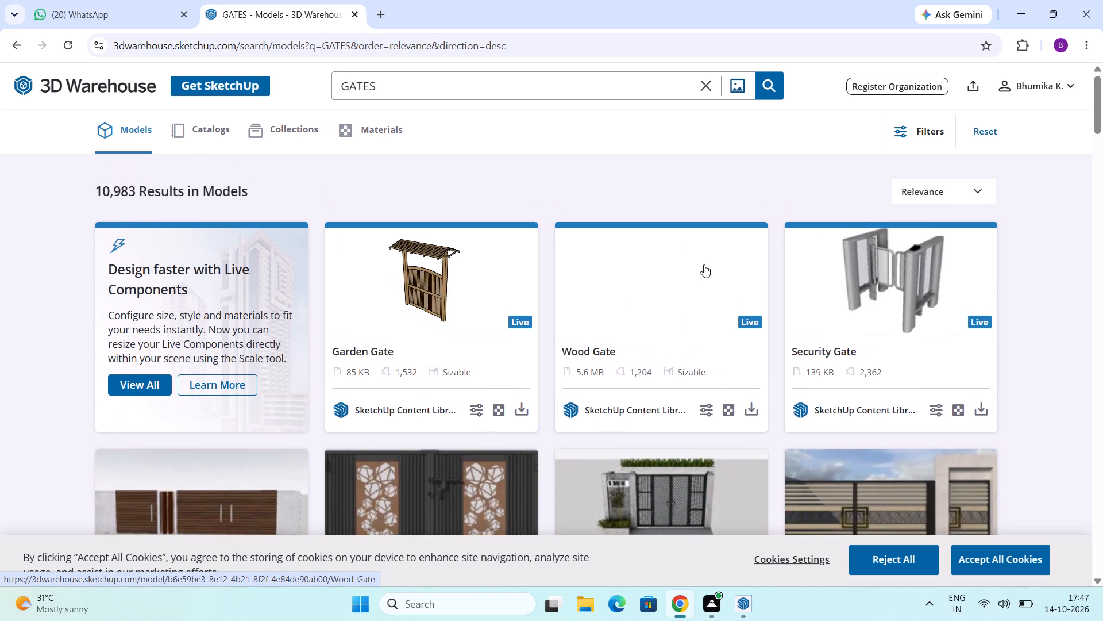
pyautogui.scroll(2, 703, 283)
# Review the same GATES models again from the beginning to the end of the batch for a suitable gate design.
pyautogui.scroll(-15, 708, 277)
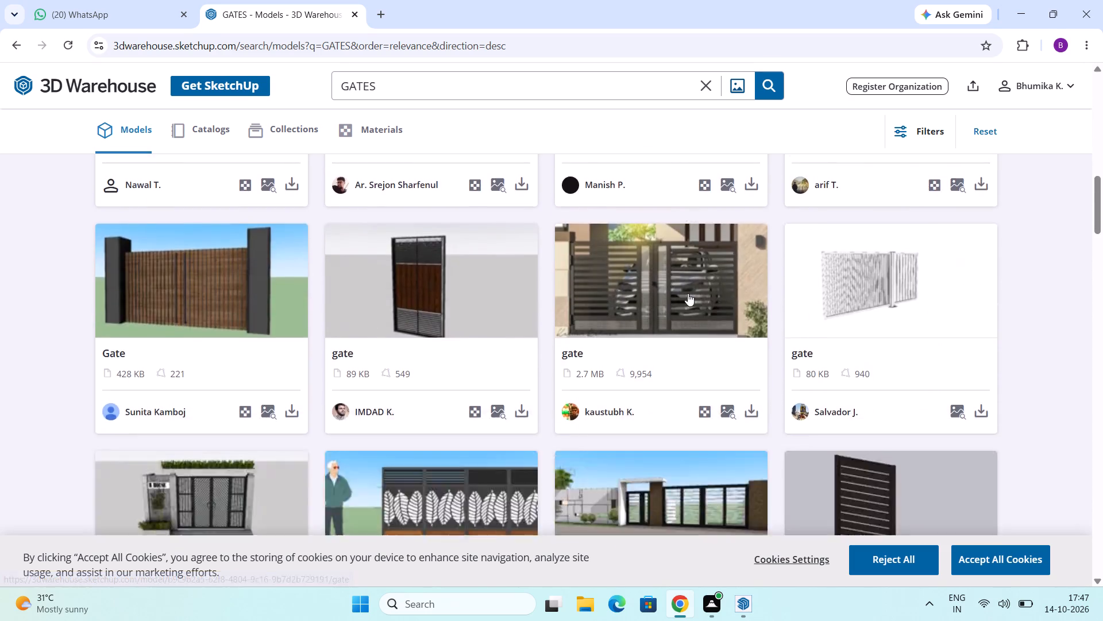
pyautogui.scroll(-3, 706, 292)
pyautogui.scroll(8, 708, 300)
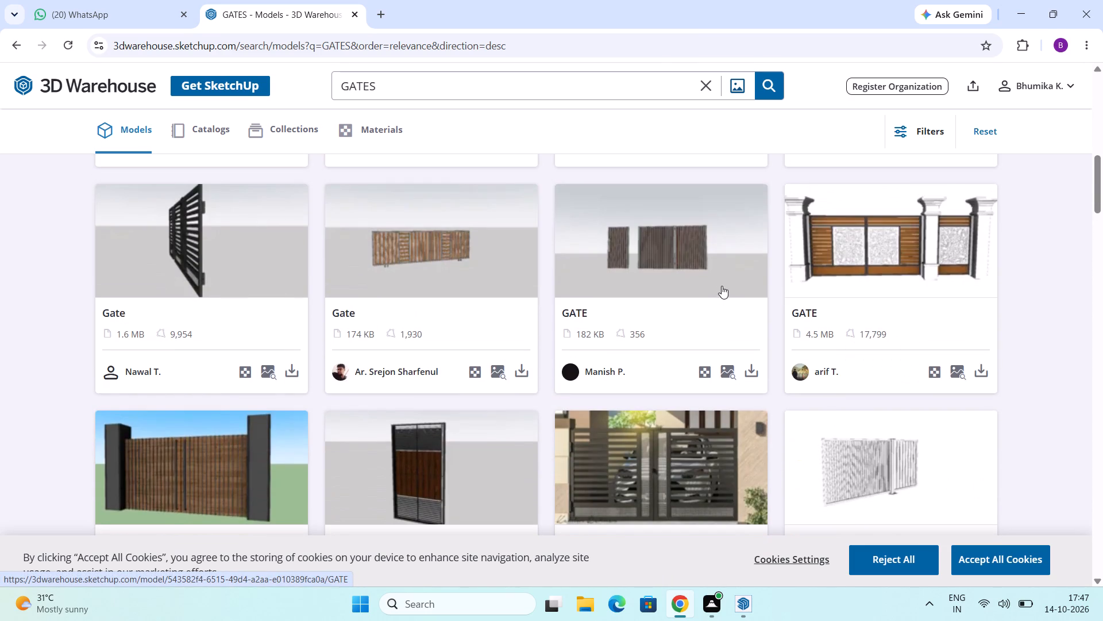
pyautogui.scroll(-6, 731, 292)
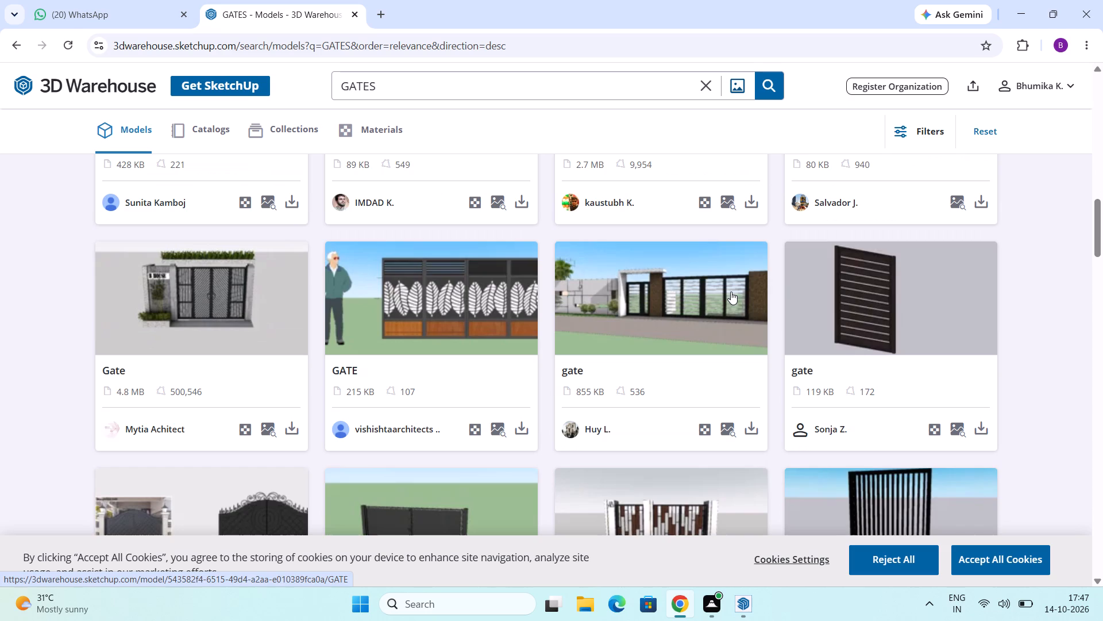
pyautogui.scroll(-13, 731, 291)
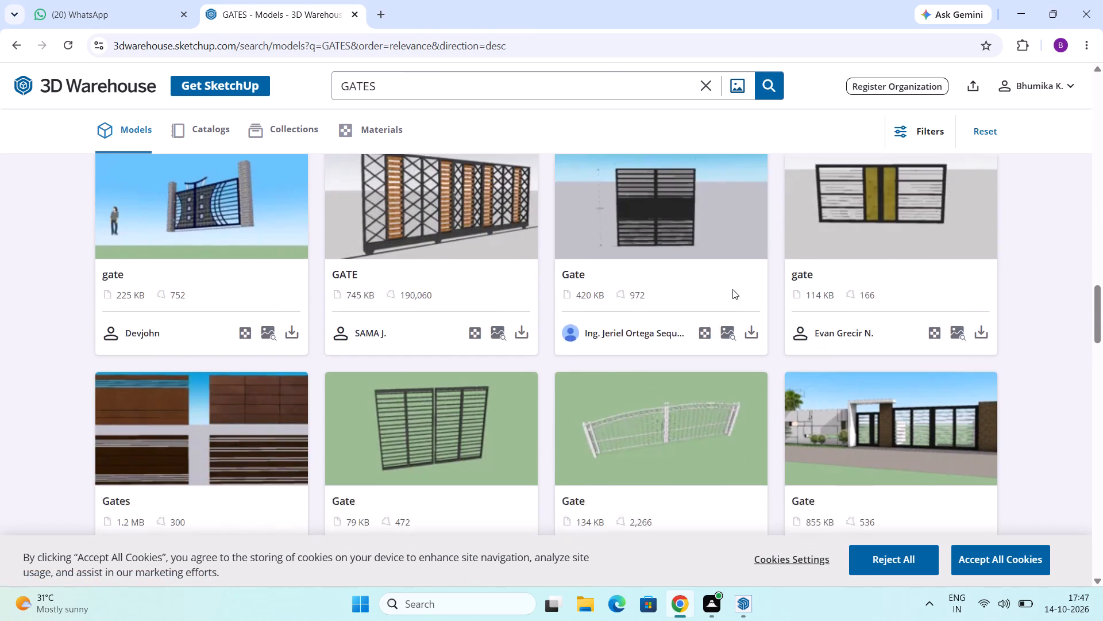
pyautogui.scroll(-3, 719, 296)
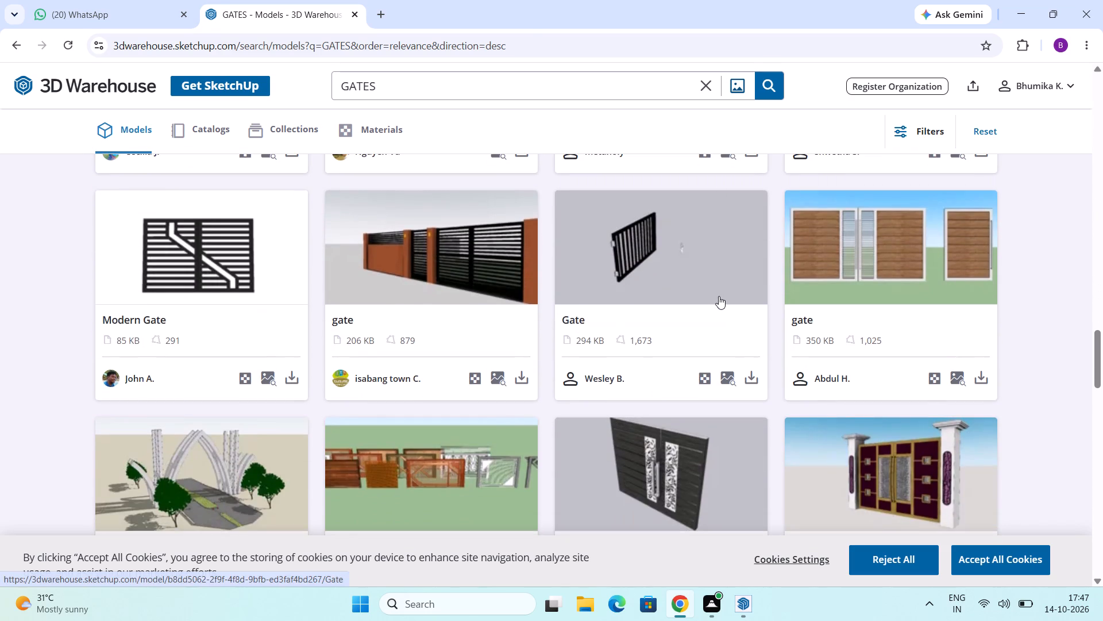
pyautogui.scroll(-9, 719, 296)
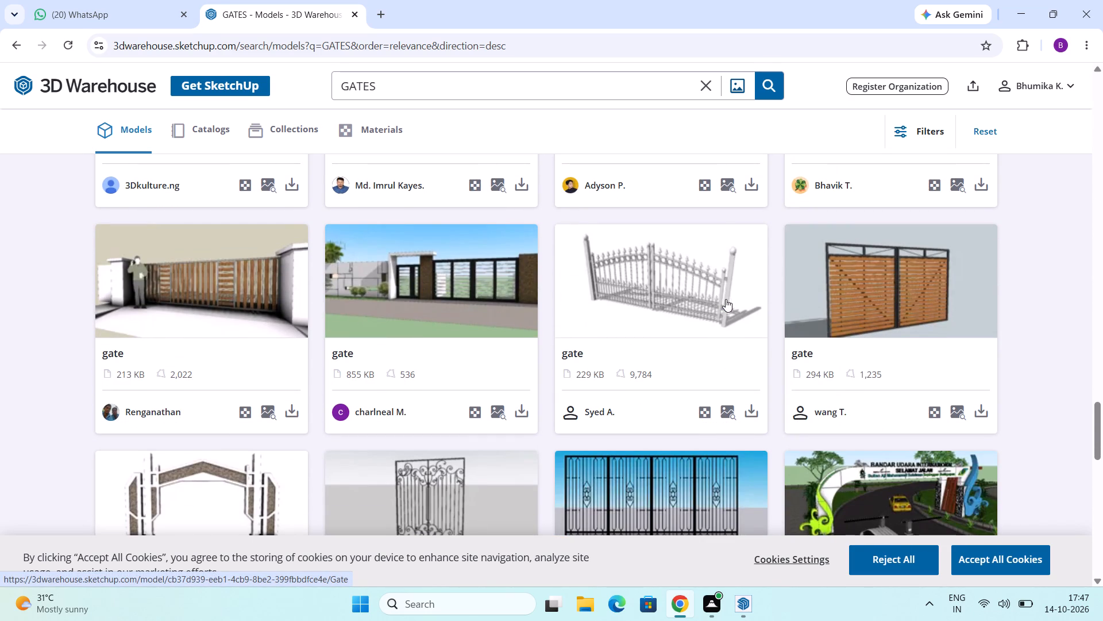
pyautogui.scroll(-3, 726, 299)
pyautogui.scroll(-3, 706, 256)
pyautogui.scroll(-3, 612, 278)
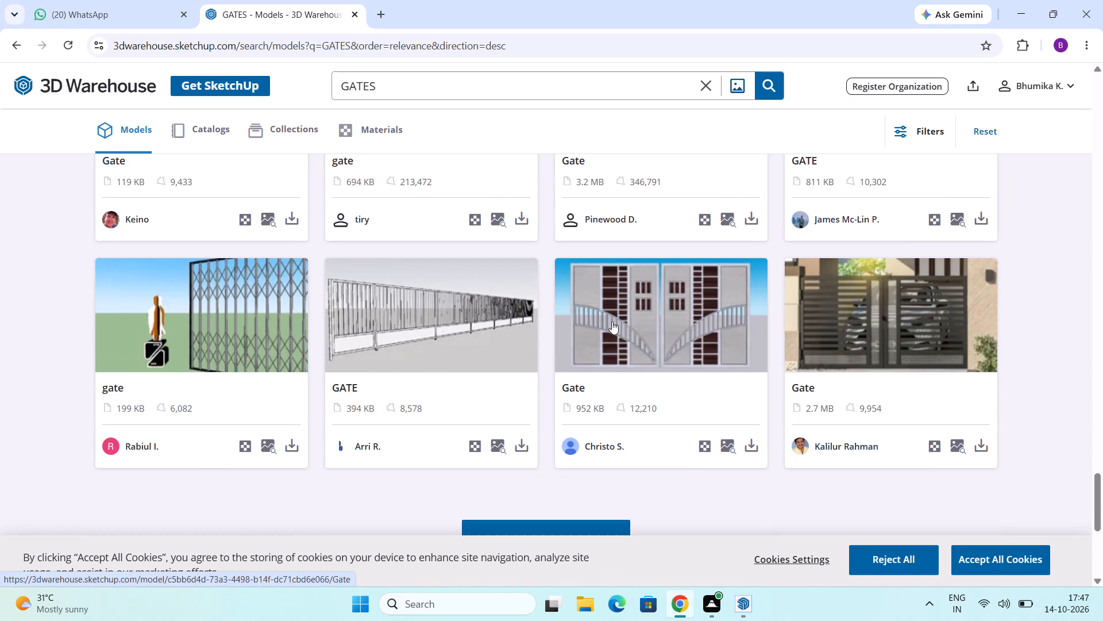
# Load a second batch of GATES models and examine it through to its end for a suitable gate.
pyautogui.scroll(-2, 612, 324)
pyautogui.click(554, 389)
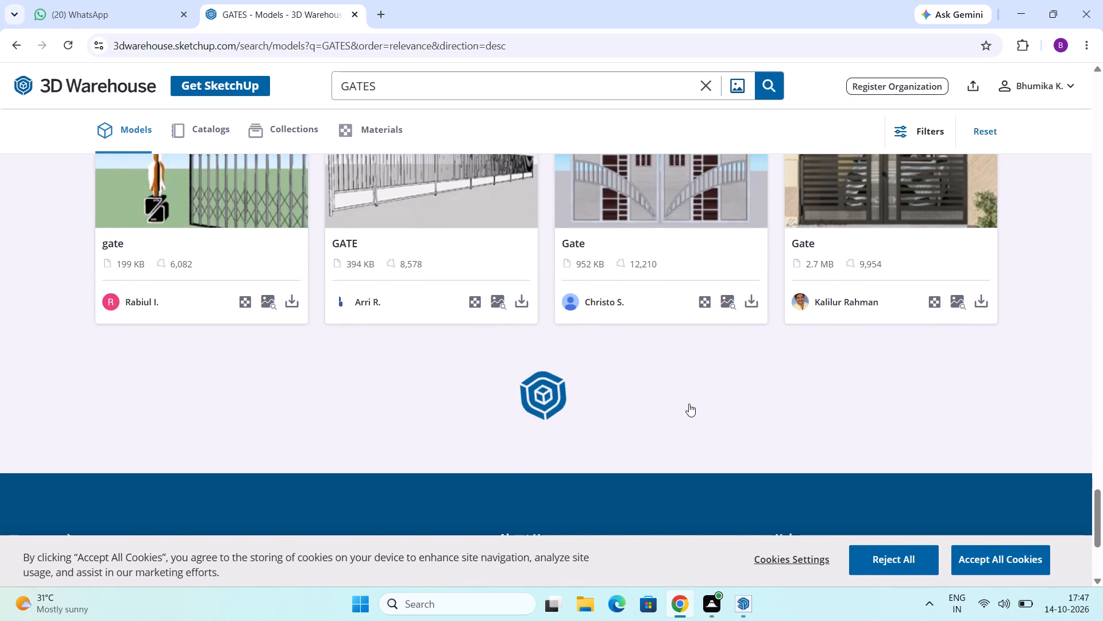
pyautogui.scroll(-5, 580, 341)
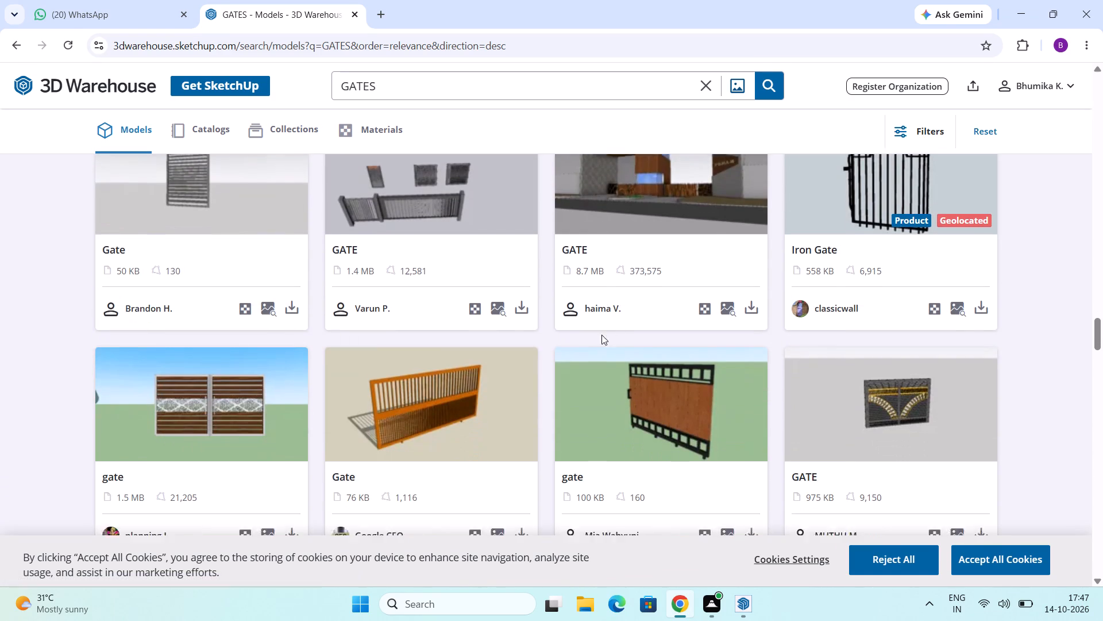
pyautogui.scroll(-3, 601, 335)
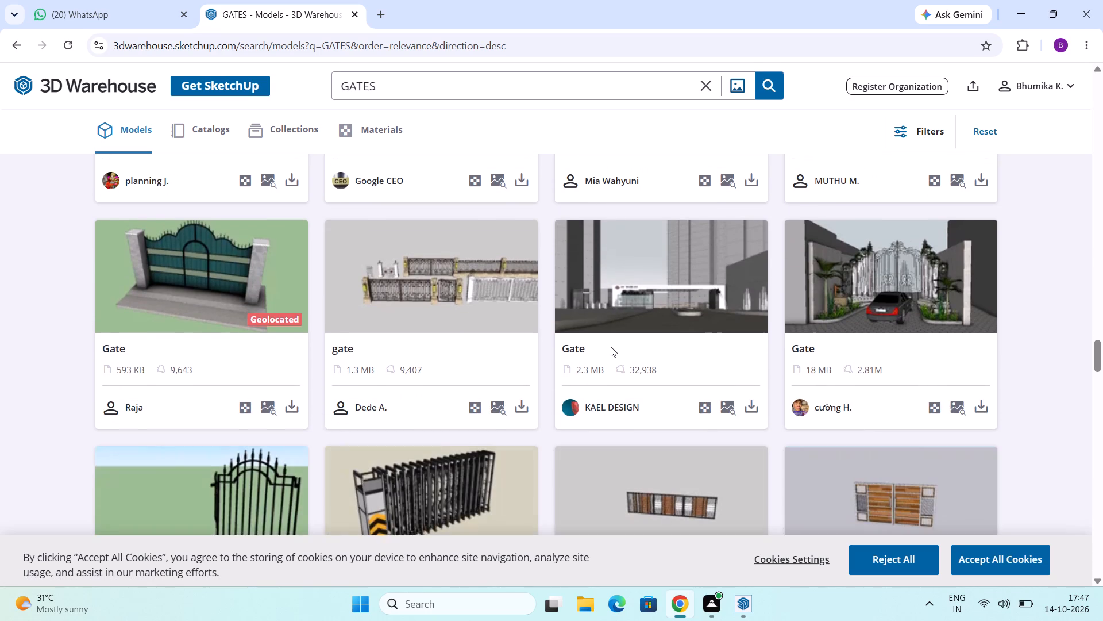
pyautogui.scroll(-2, 611, 347)
pyautogui.scroll(-3, 663, 366)
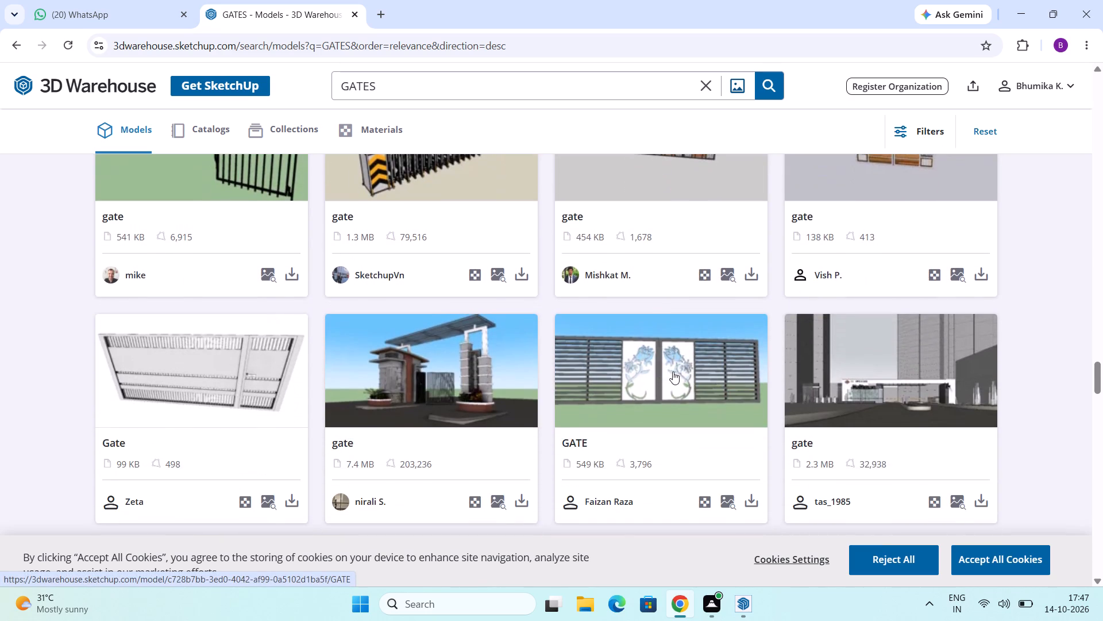
pyautogui.scroll(-7, 673, 371)
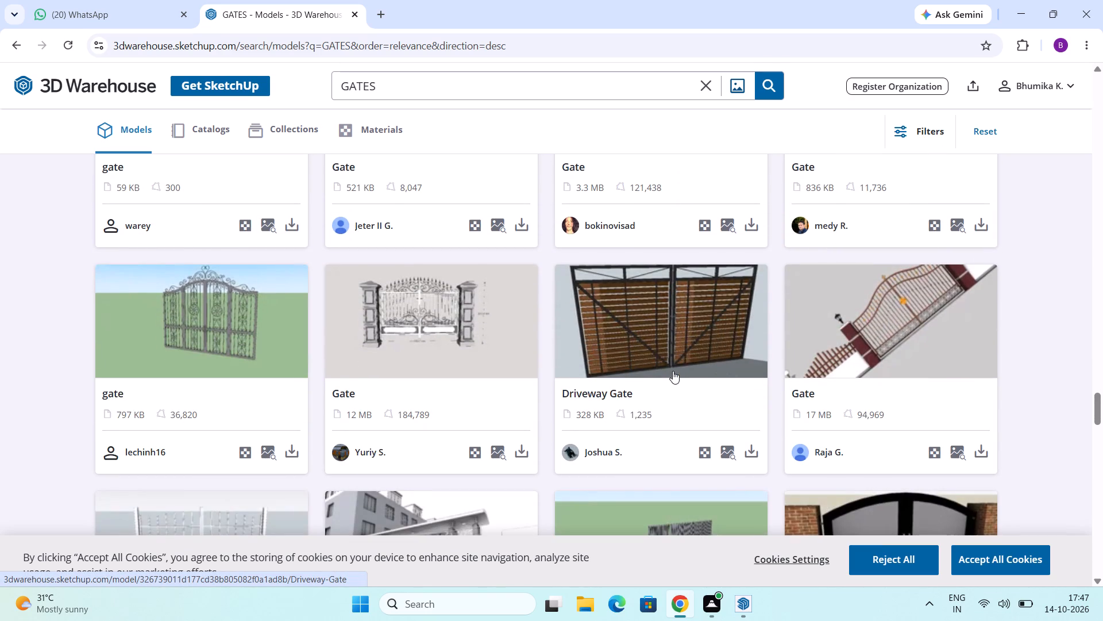
pyautogui.scroll(-5, 673, 371)
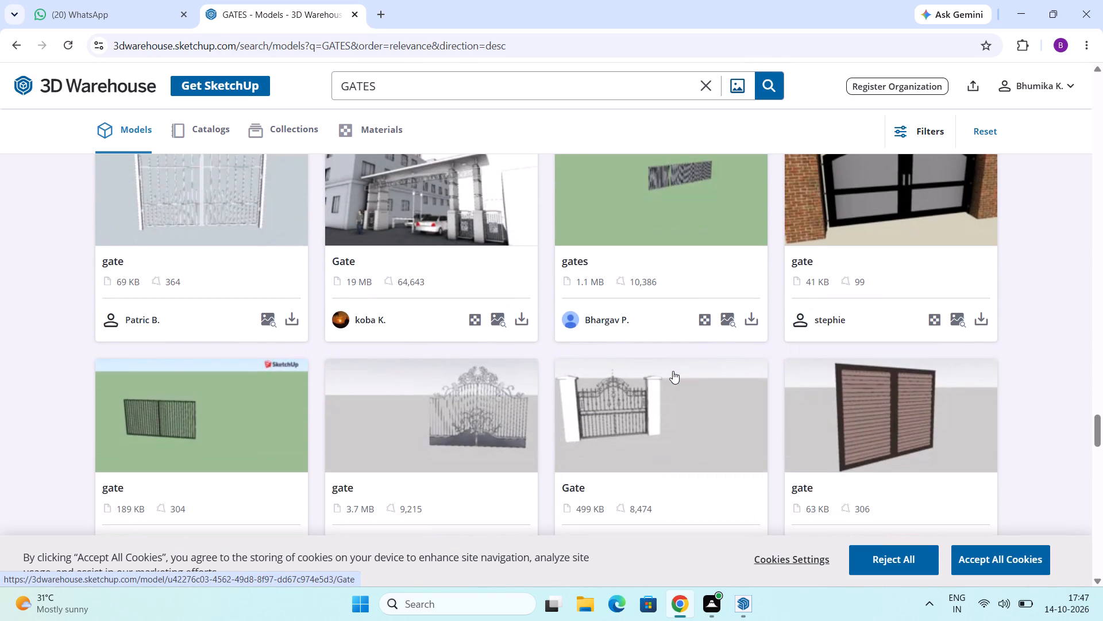
pyautogui.scroll(-3, 673, 371)
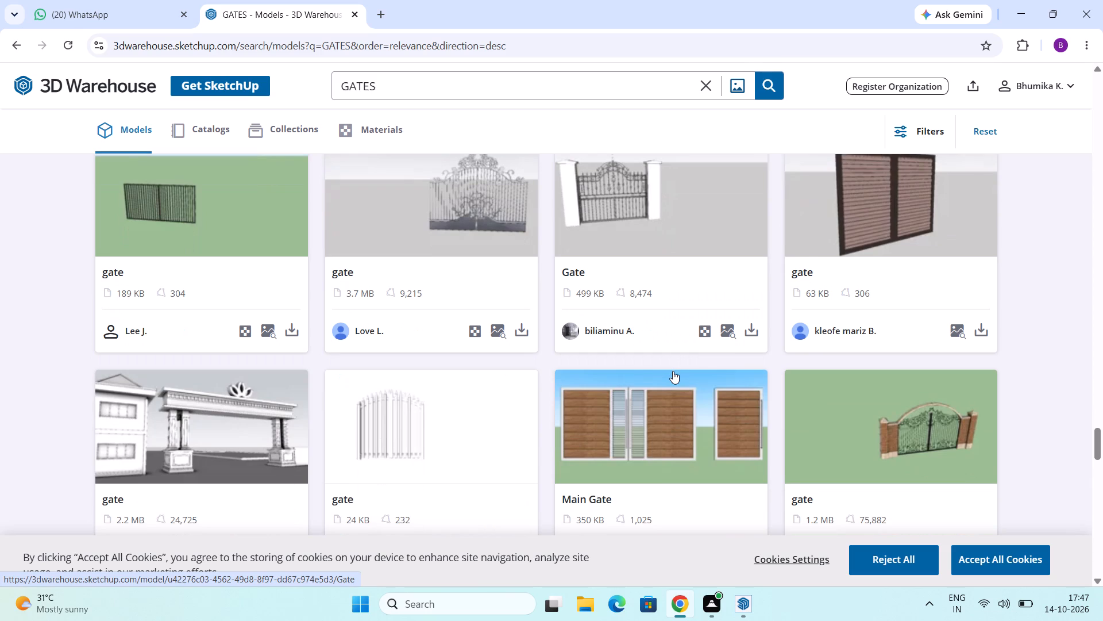
pyautogui.scroll(-5, 726, 333)
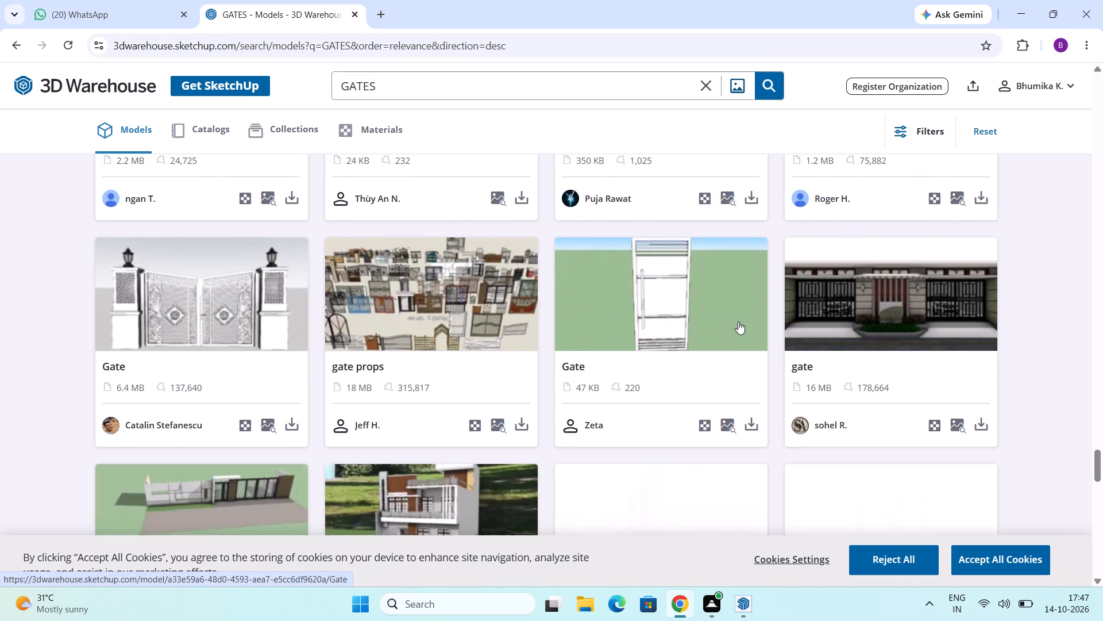
pyautogui.scroll(-6, 726, 323)
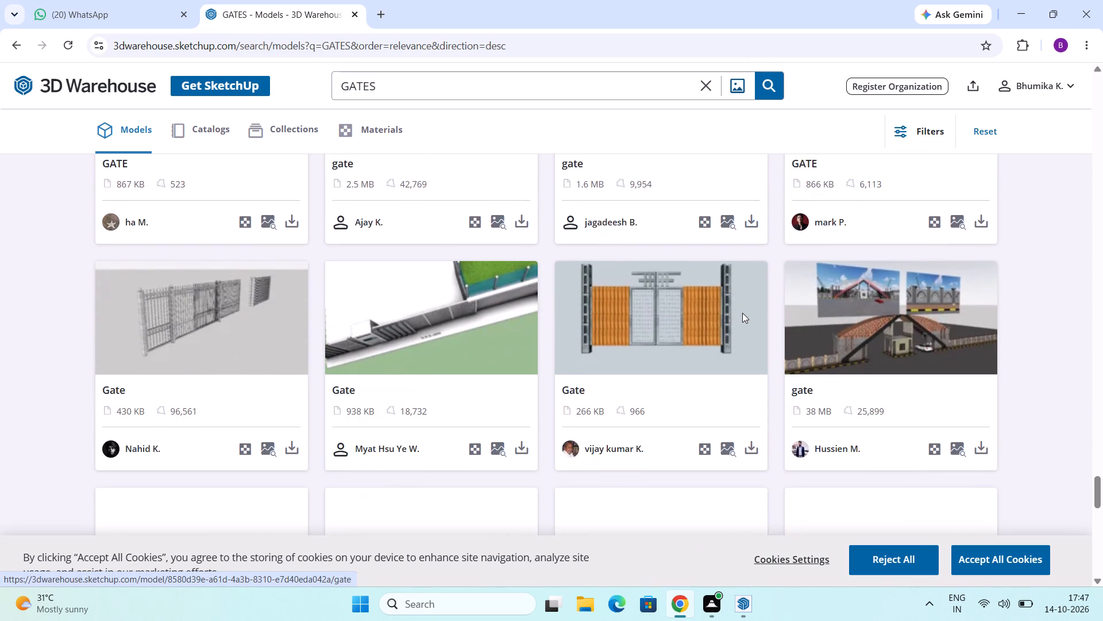
pyautogui.scroll(-2, 743, 319)
pyautogui.scroll(4, 743, 320)
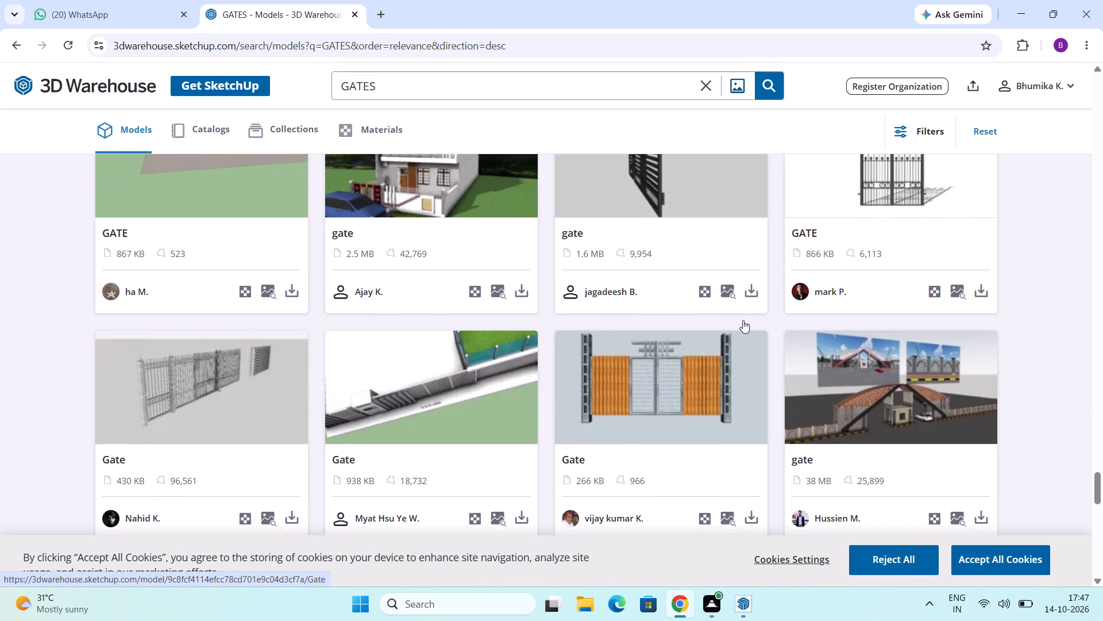
pyautogui.scroll(-3, 743, 320)
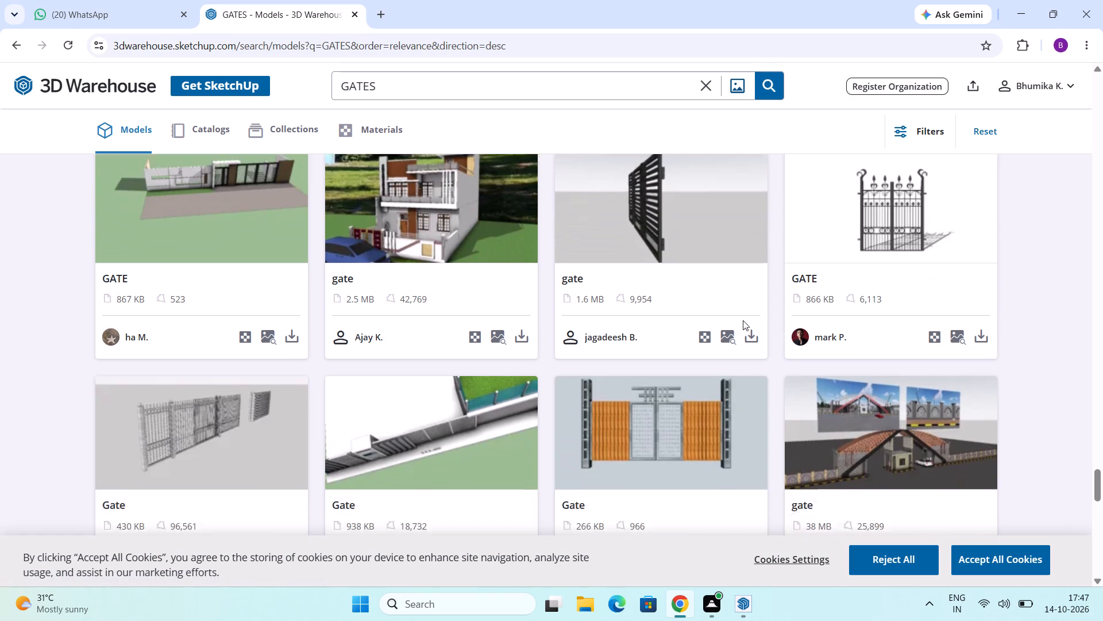
pyautogui.scroll(-5, 743, 320)
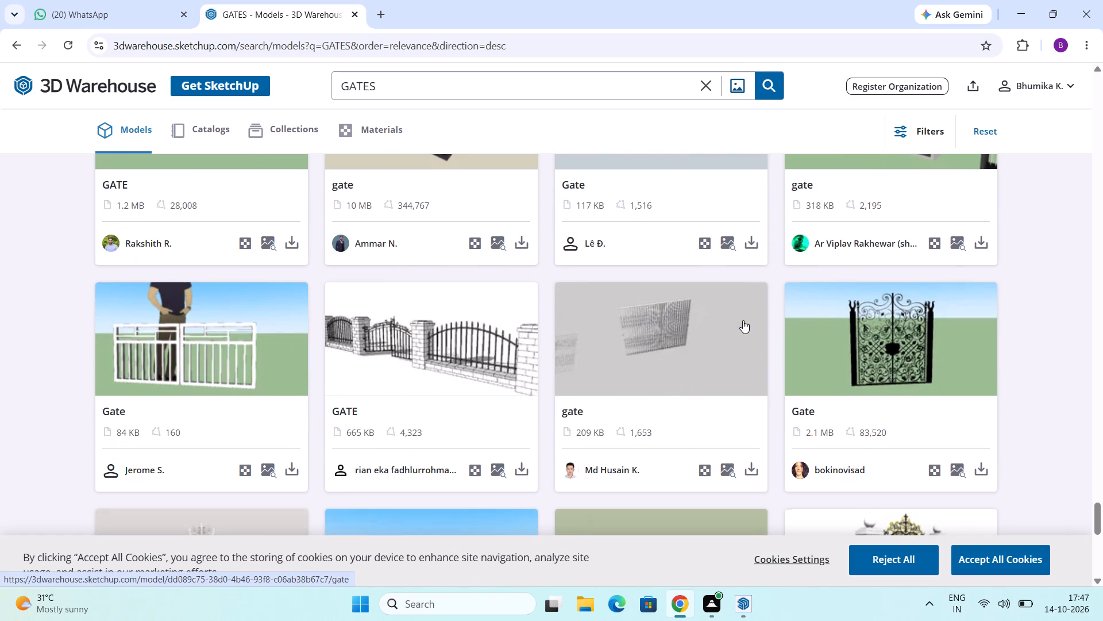
pyautogui.scroll(-5, 743, 320)
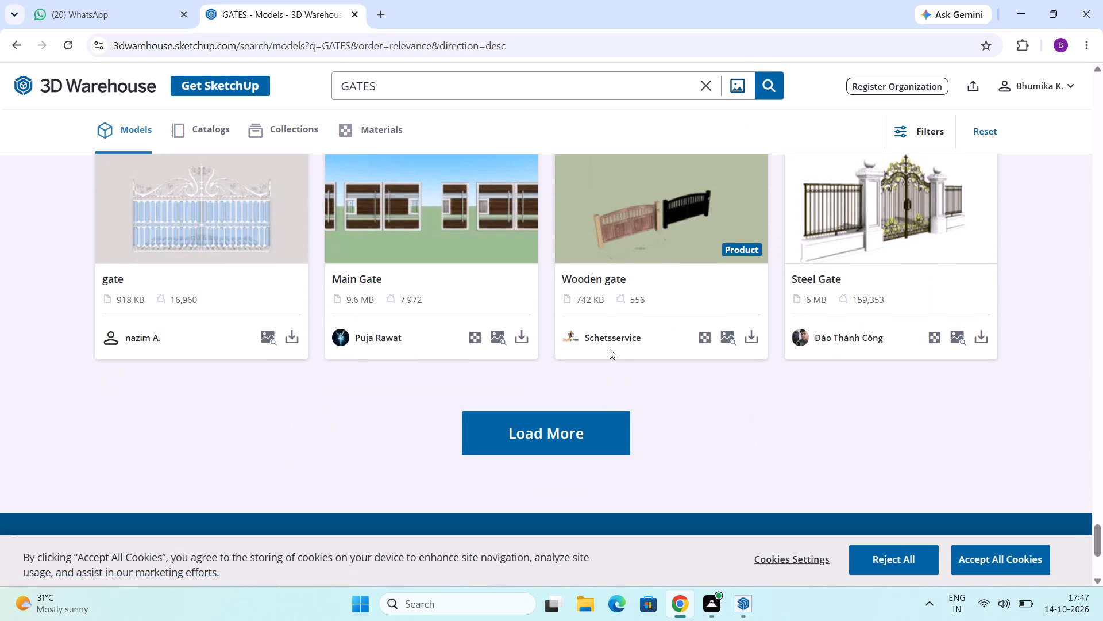
# Load a third batch of GATES models and check the designs through to the end of the batch.
pyautogui.click(581, 420)
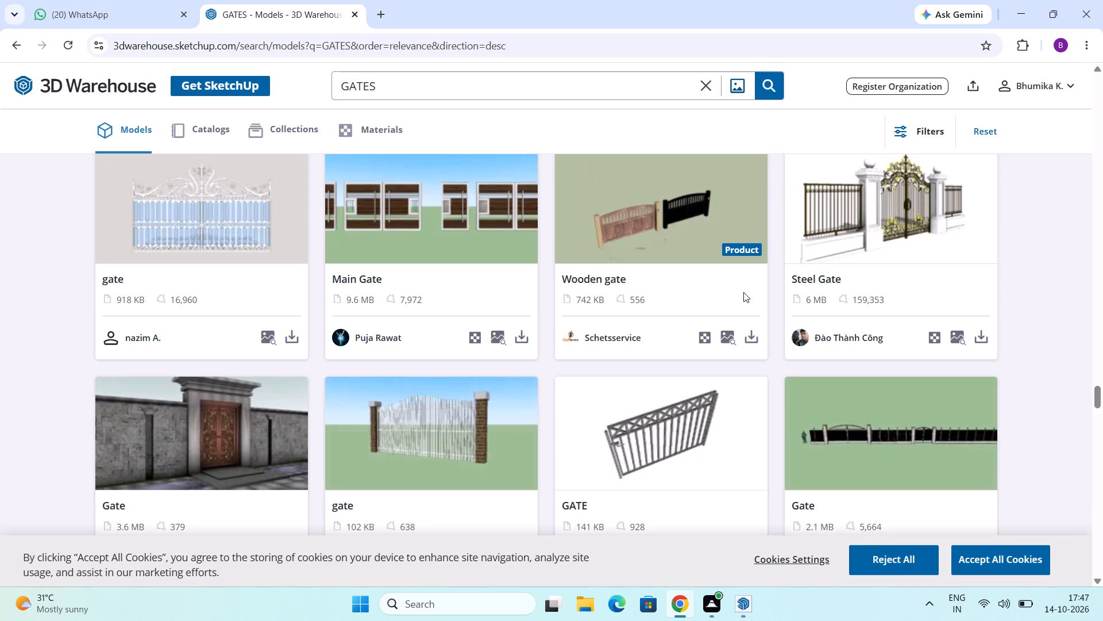
pyautogui.scroll(-2, 743, 292)
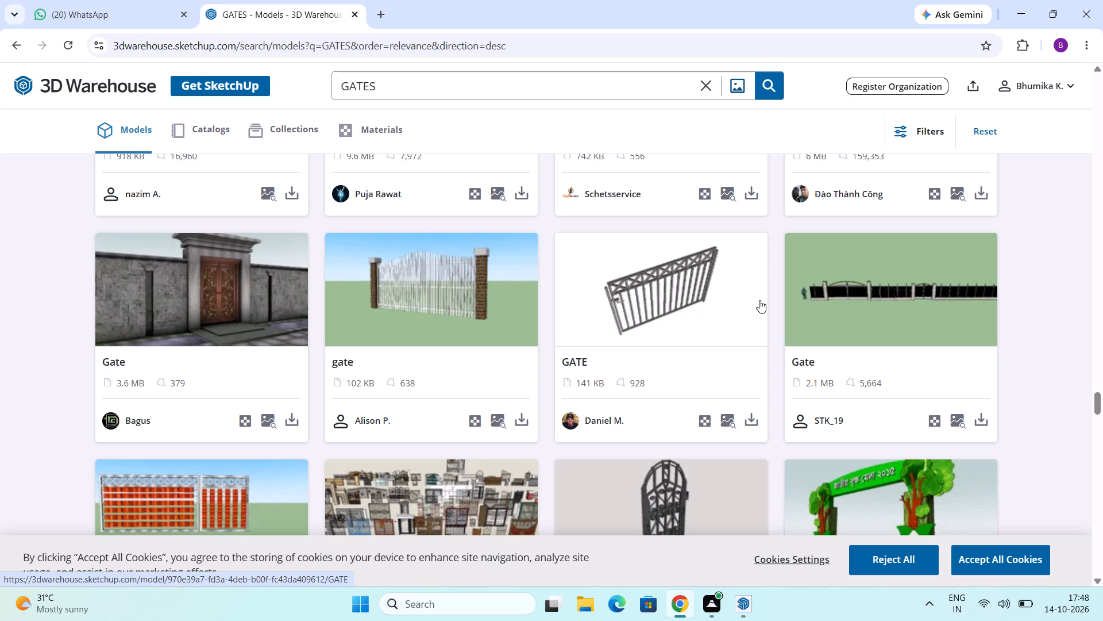
pyautogui.scroll(-2, 744, 299)
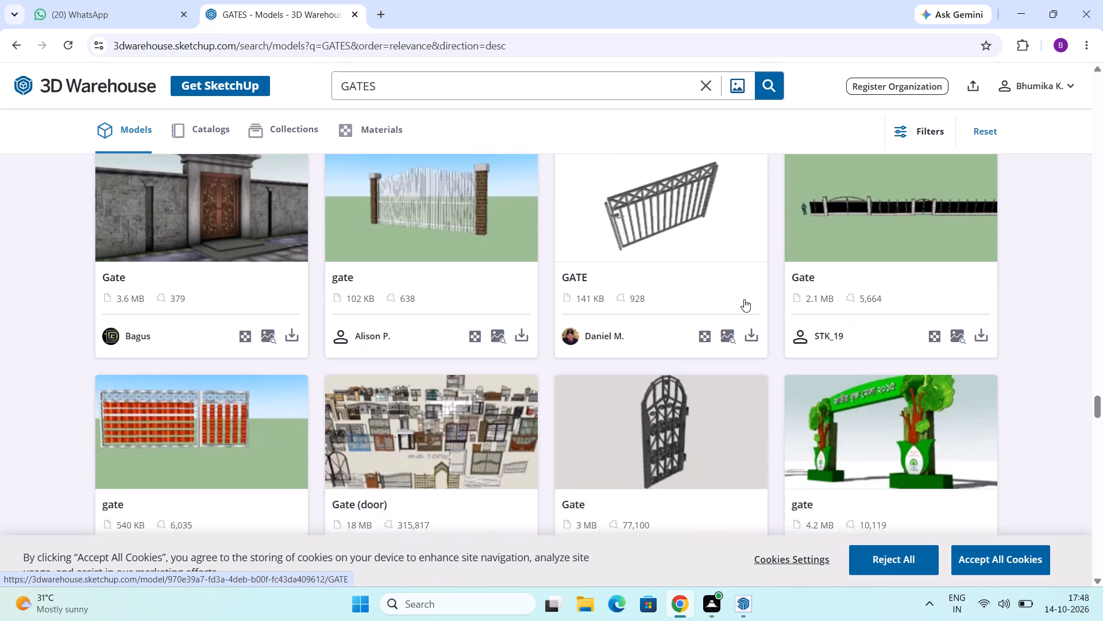
pyautogui.scroll(-7, 748, 313)
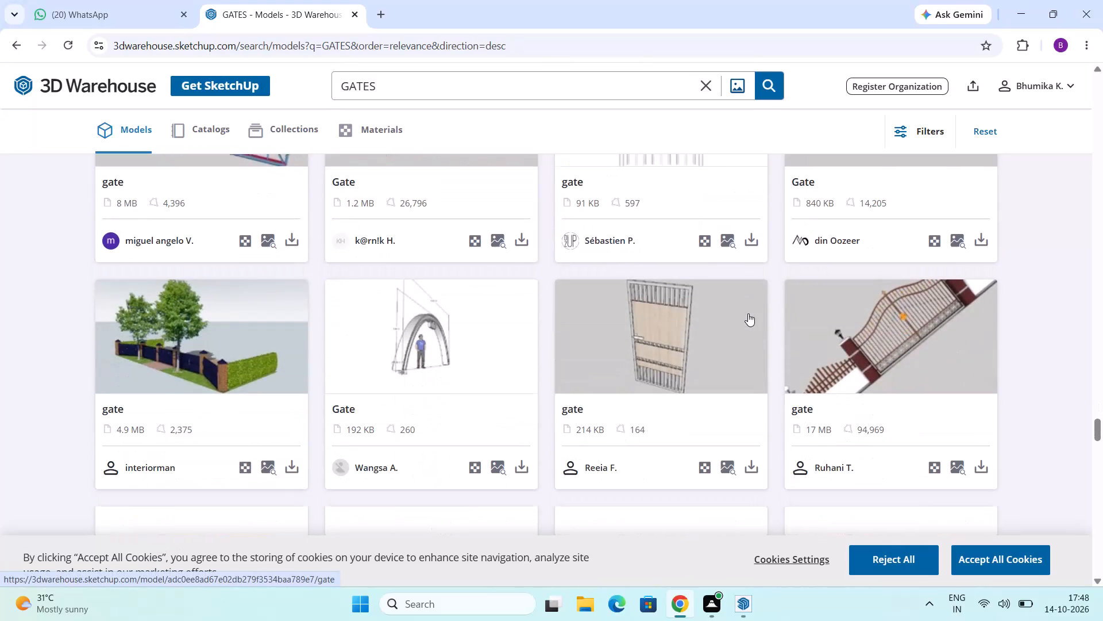
pyautogui.scroll(-3, 748, 313)
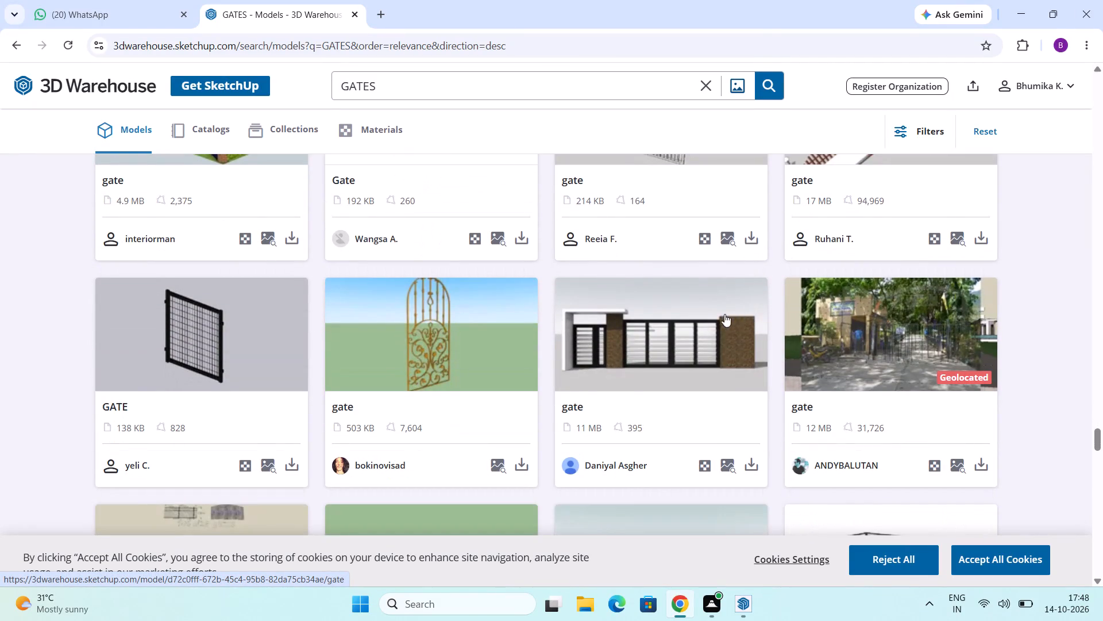
pyautogui.scroll(-9, 724, 314)
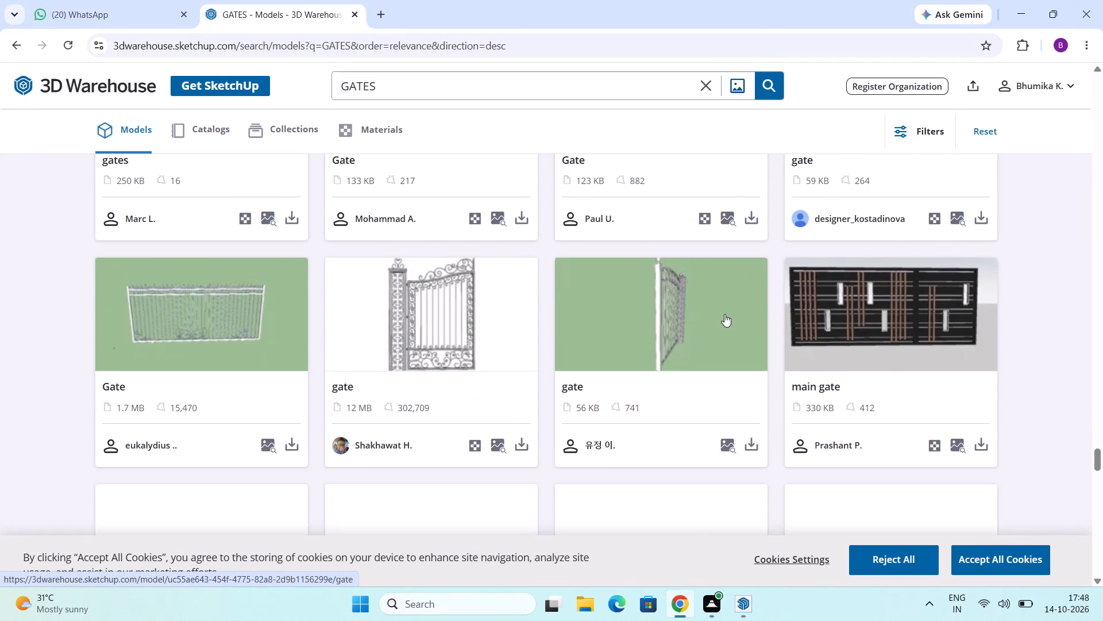
pyautogui.scroll(-6, 724, 314)
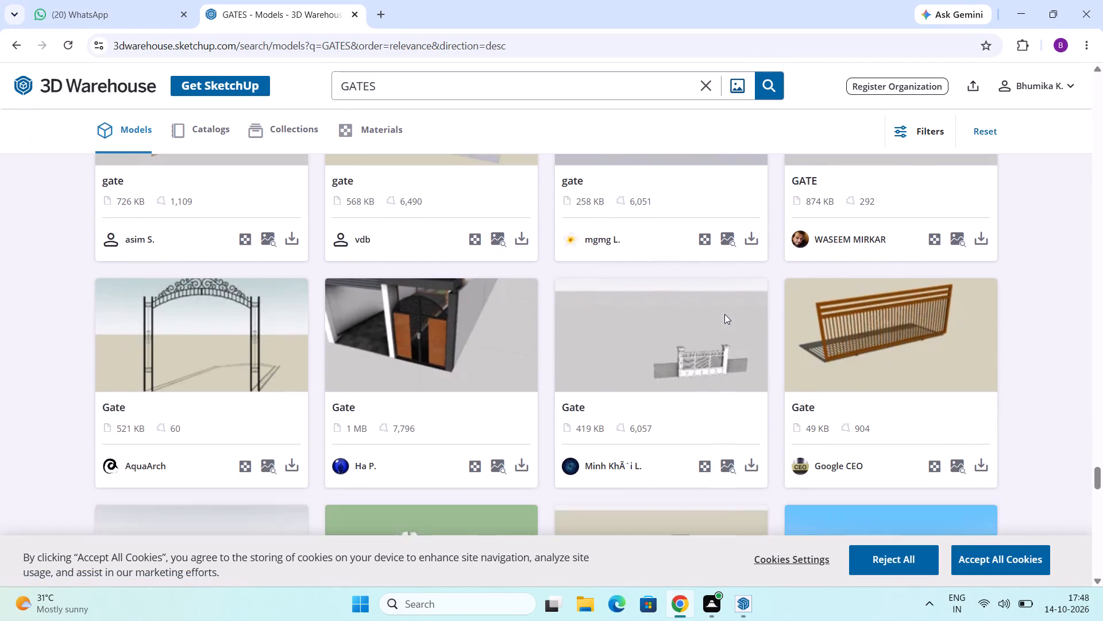
pyautogui.scroll(5, 724, 314)
pyautogui.scroll(-10, 723, 313)
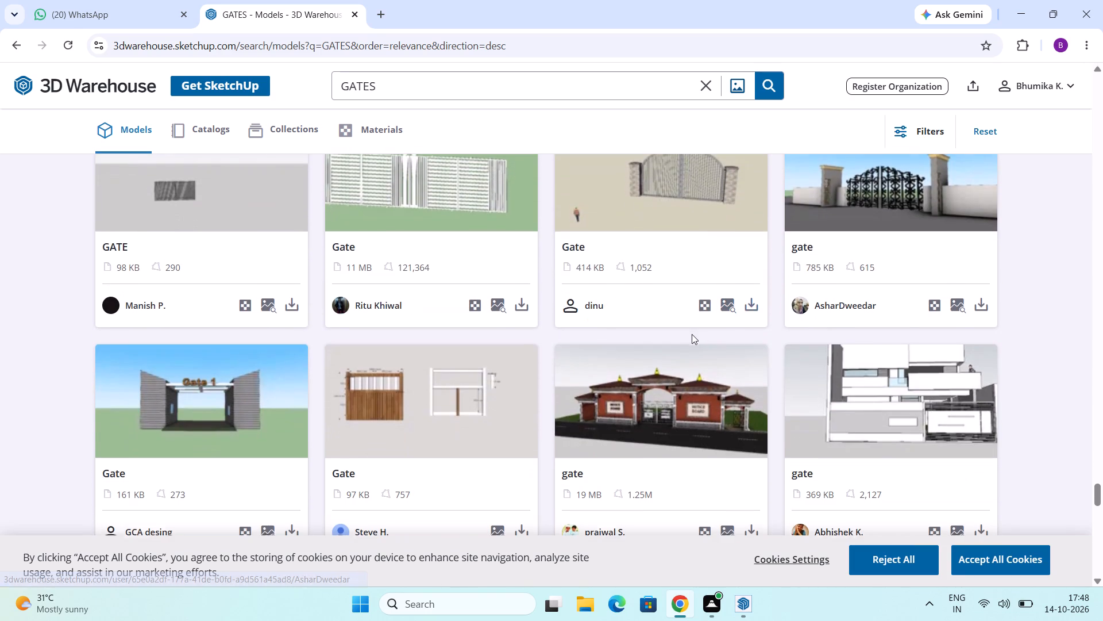
pyautogui.scroll(-6, 692, 334)
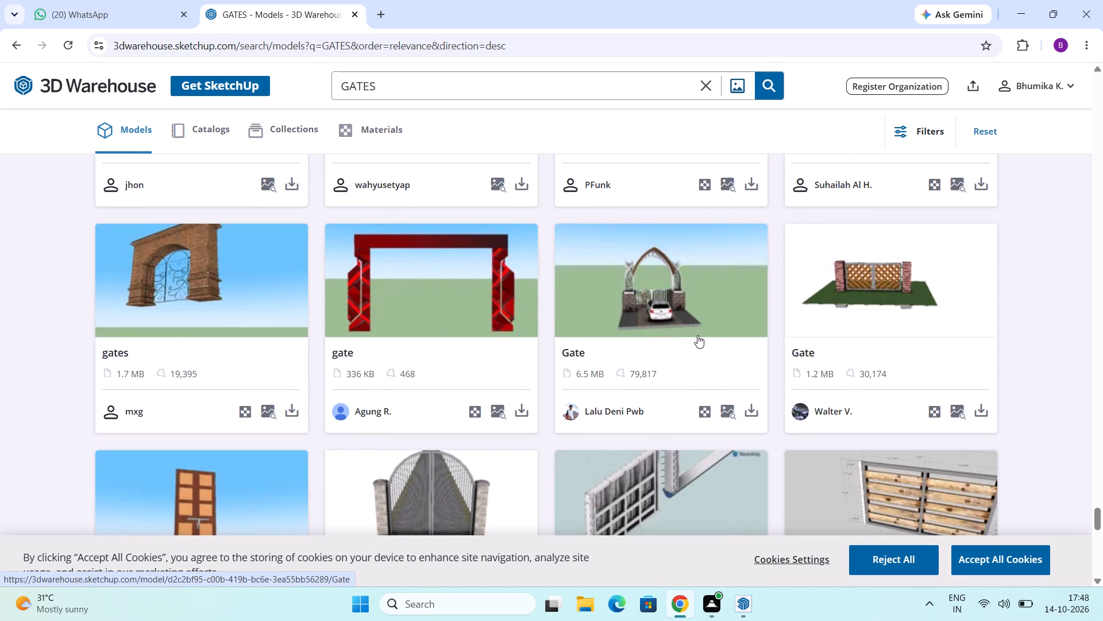
pyautogui.scroll(2, 714, 333)
pyautogui.scroll(-6, 714, 333)
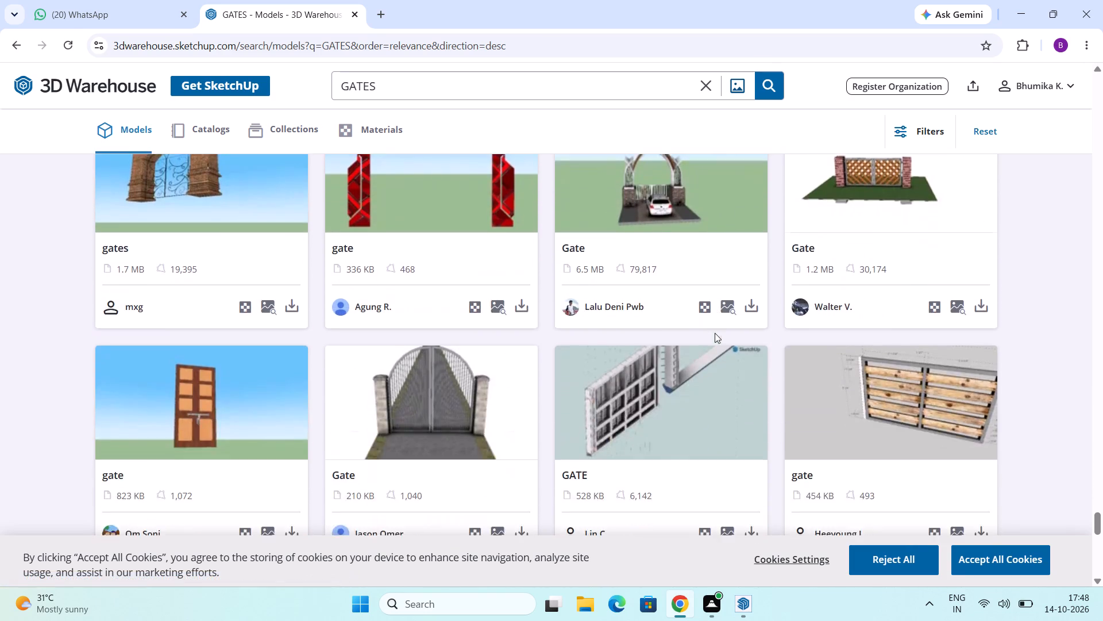
pyautogui.scroll(-6, 715, 333)
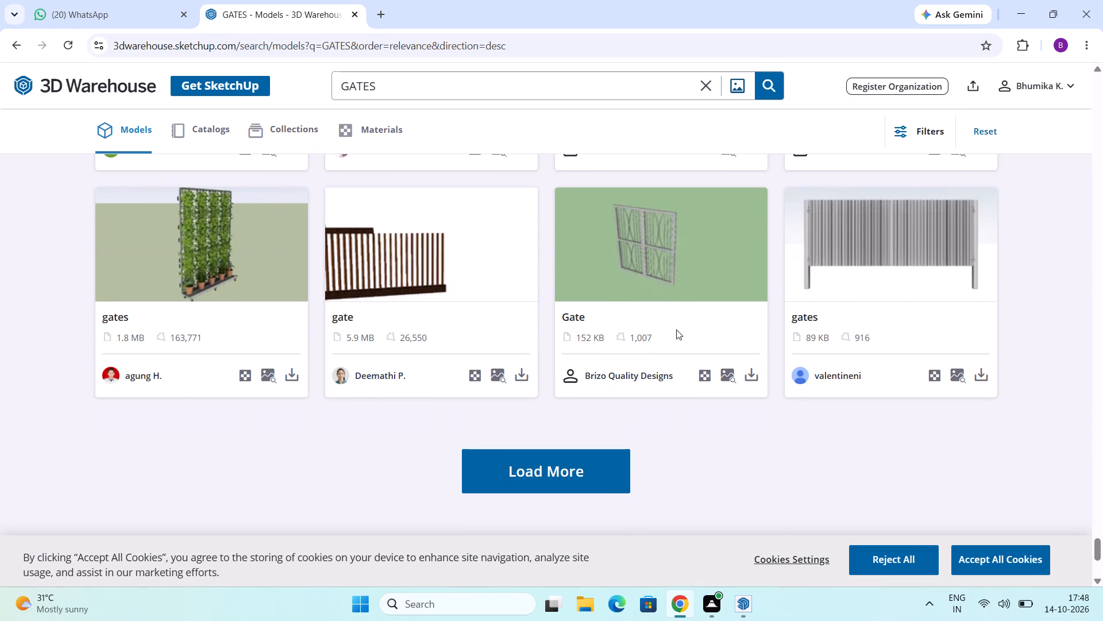
pyautogui.scroll(3, 682, 325)
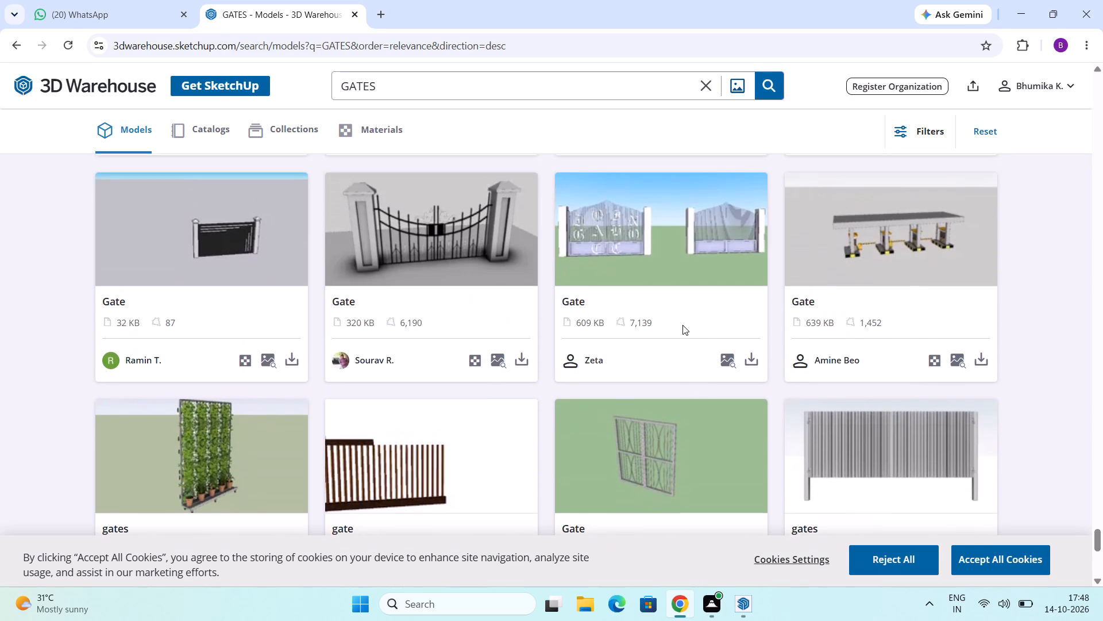
pyautogui.scroll(-5, 682, 325)
# Load a fourth batch of GATES models and examine the designs through to its end for a suitable gate.
pyautogui.click(597, 327)
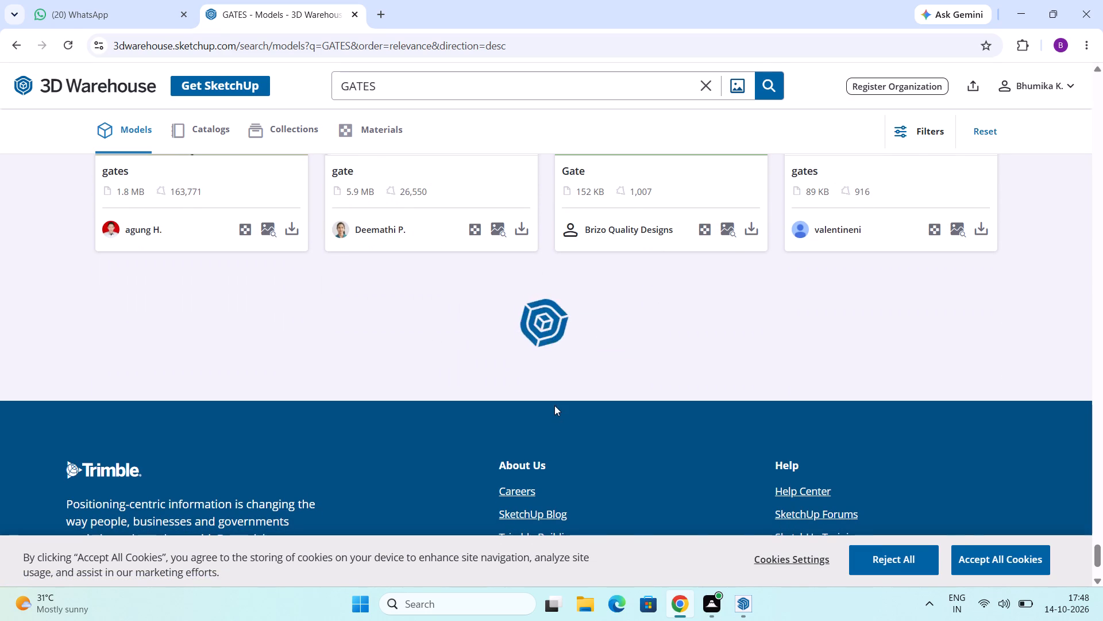
pyautogui.scroll(-2, 766, 369)
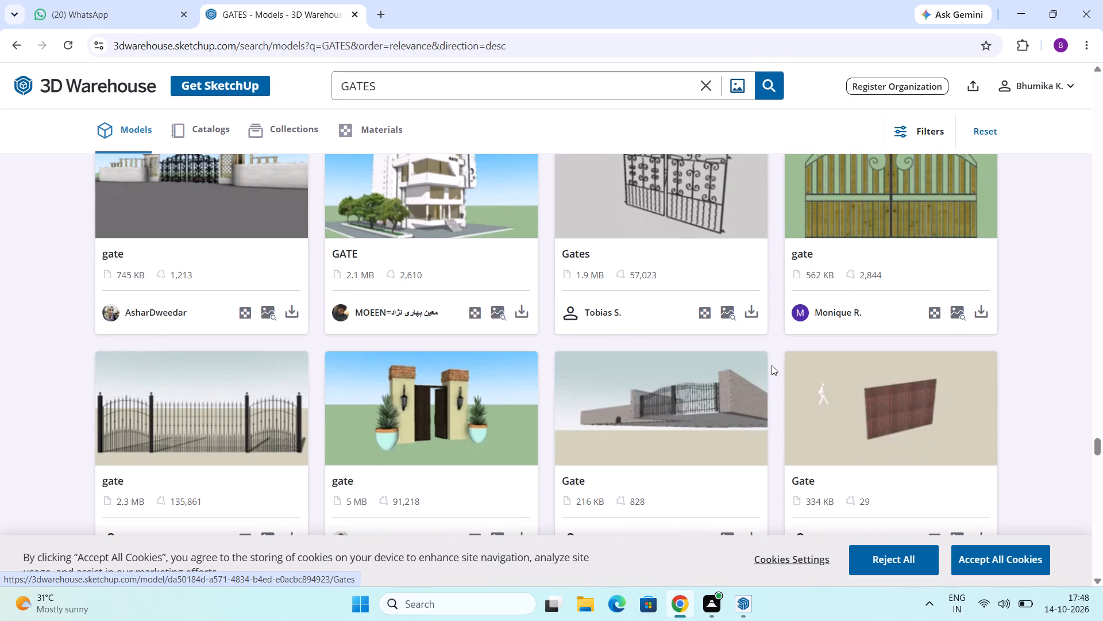
pyautogui.scroll(-5, 772, 365)
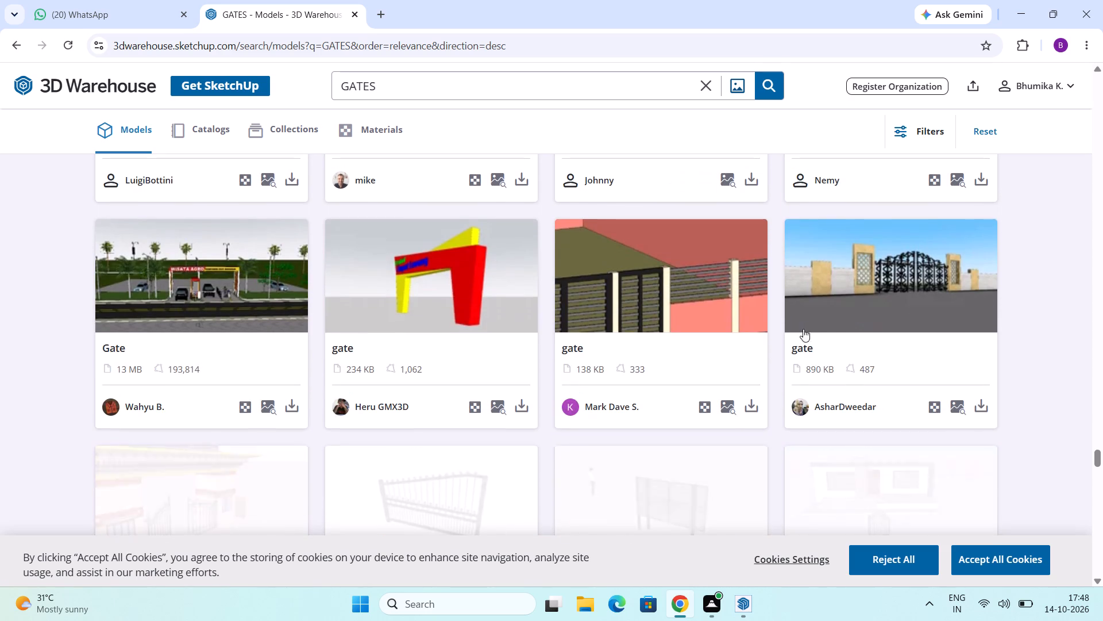
pyautogui.scroll(-7, 805, 323)
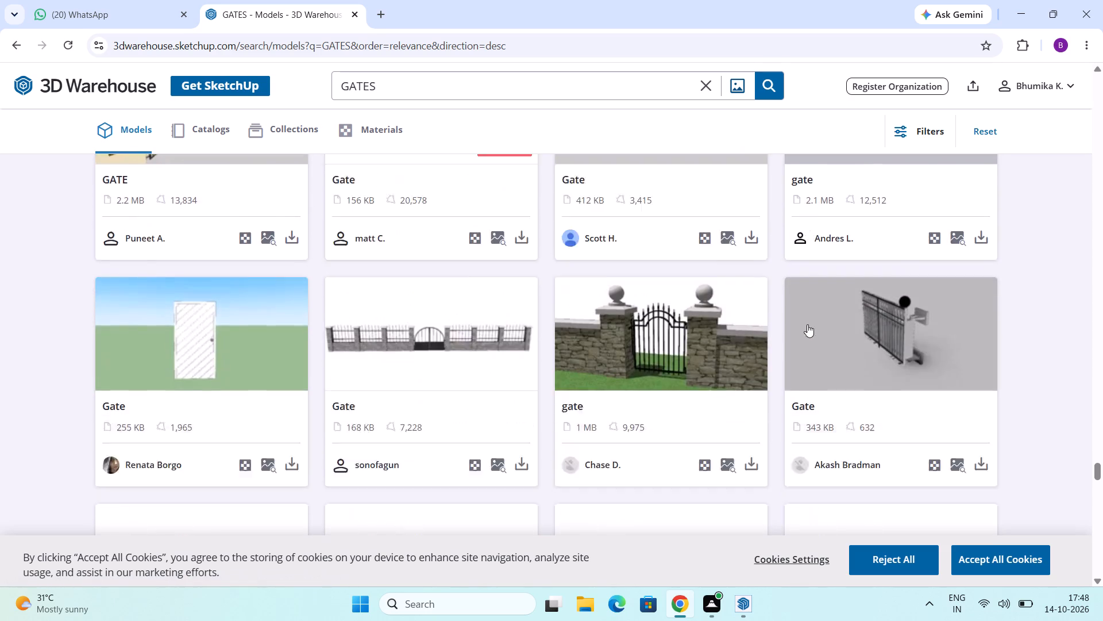
pyautogui.scroll(-6, 736, 268)
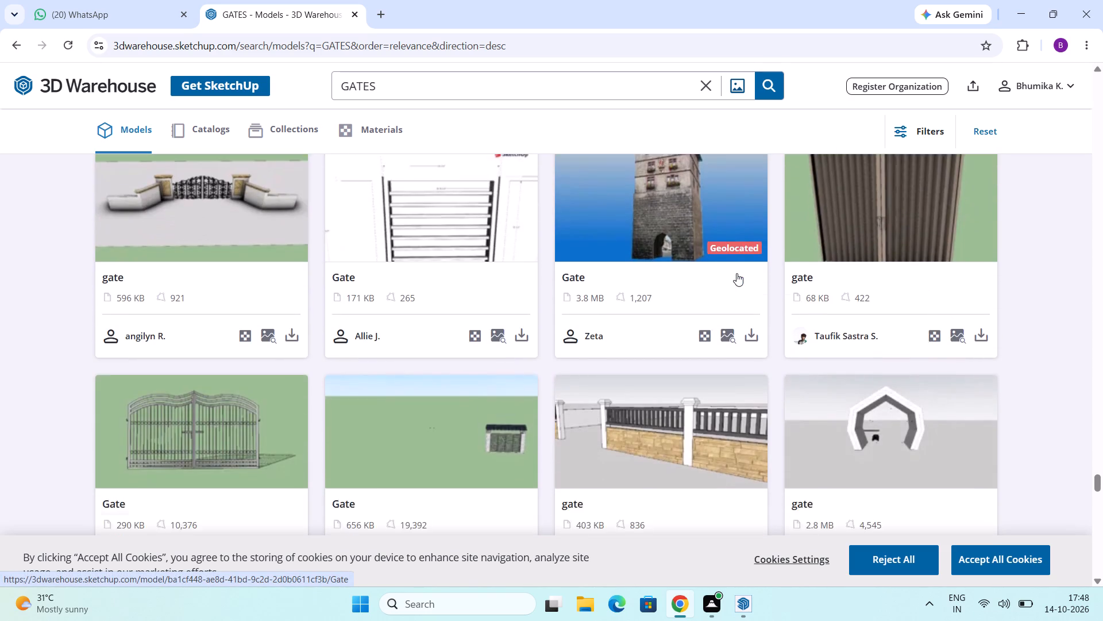
pyautogui.scroll(-2, 738, 273)
pyautogui.scroll(-3, 633, 296)
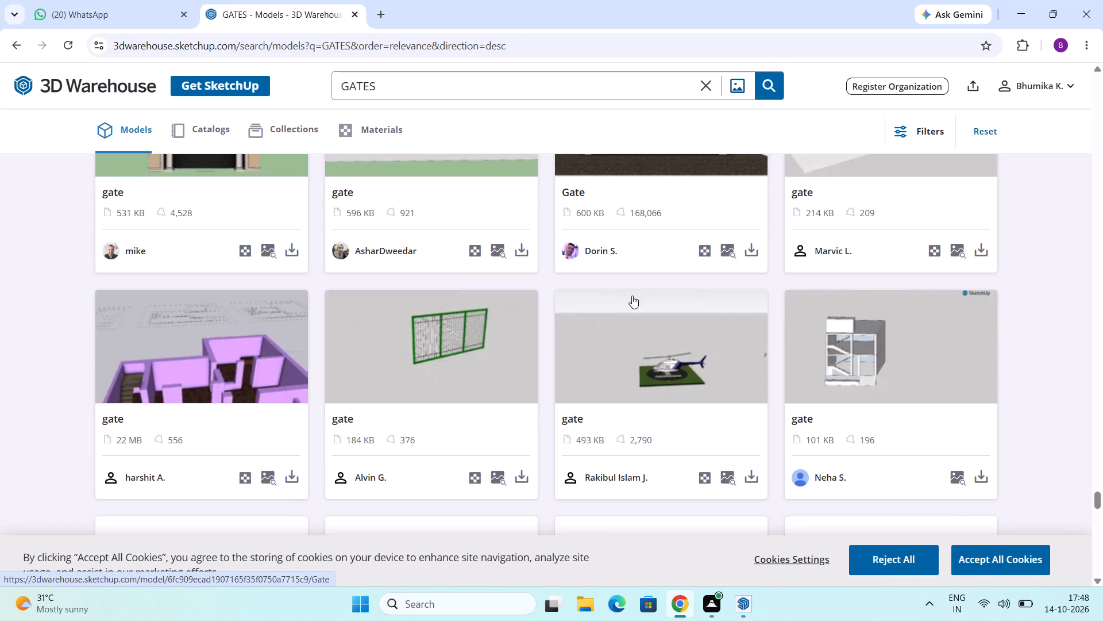
pyautogui.scroll(-8, 688, 290)
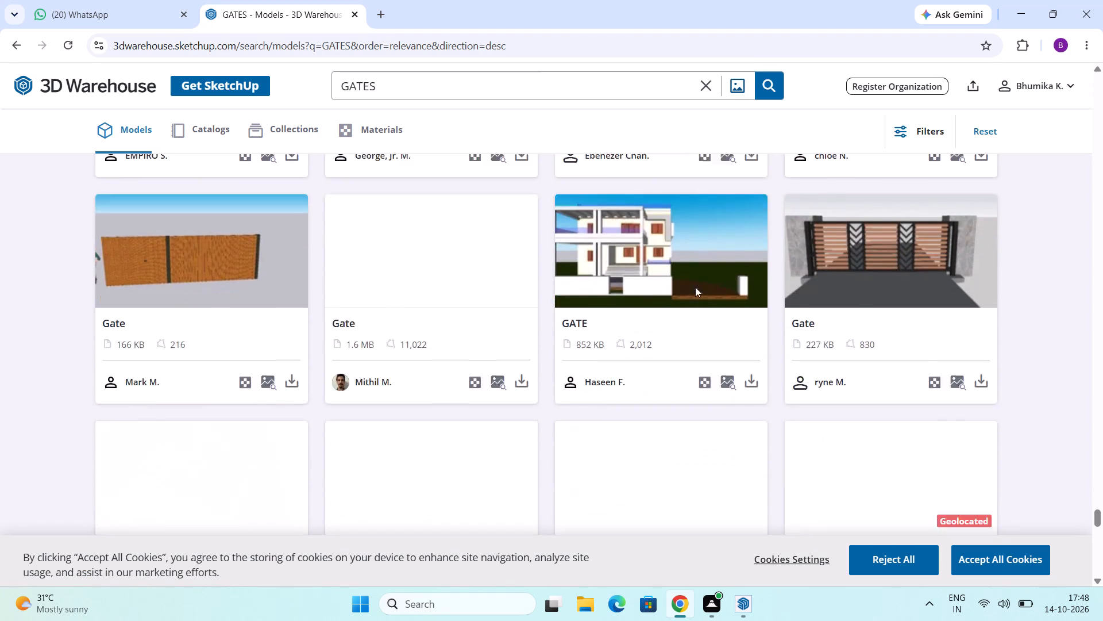
pyautogui.scroll(-5, 696, 286)
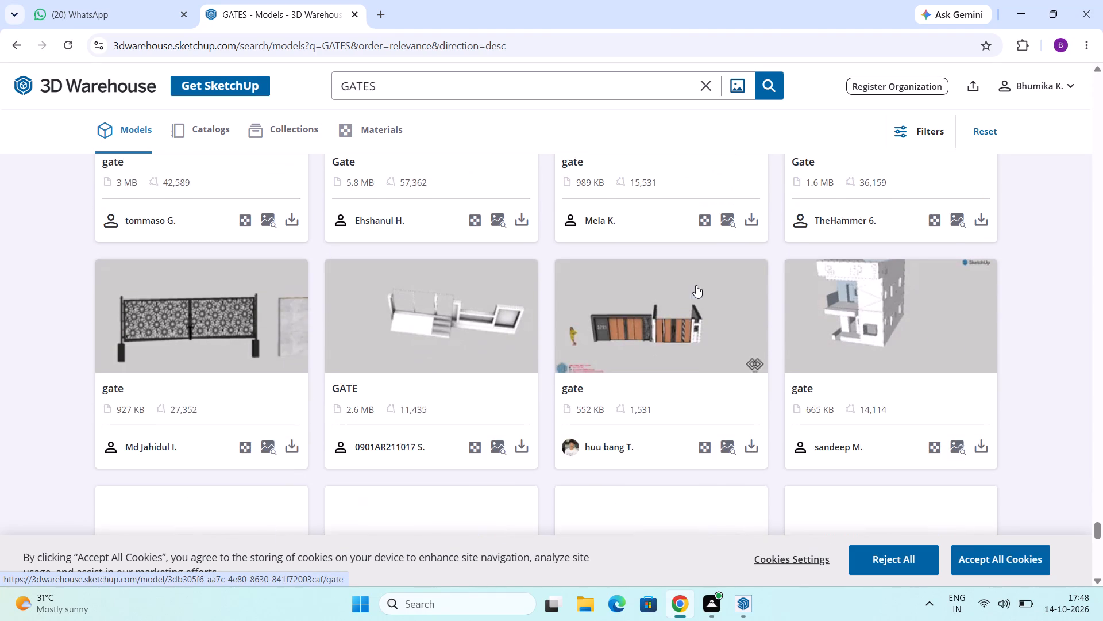
pyautogui.scroll(-5, 684, 289)
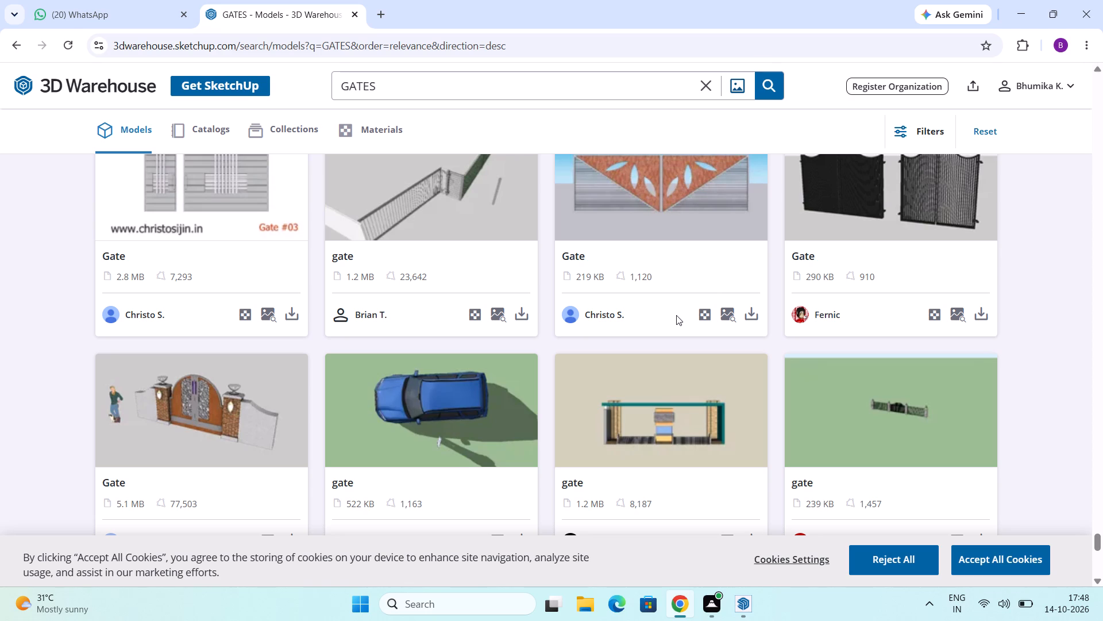
pyautogui.scroll(-3, 612, 378)
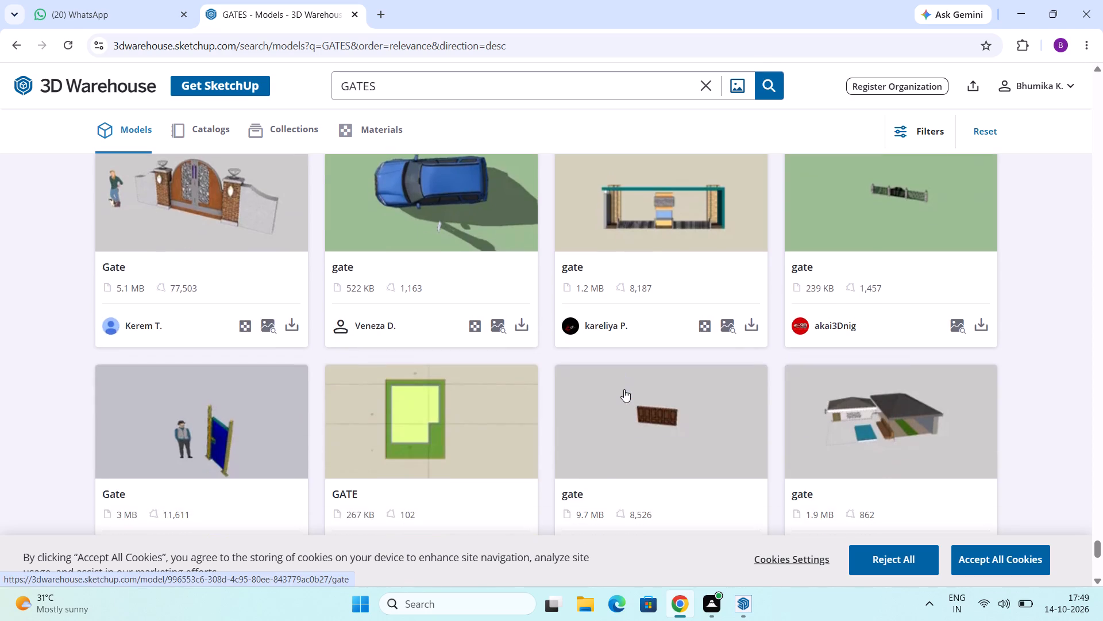
pyautogui.scroll(-5, 631, 389)
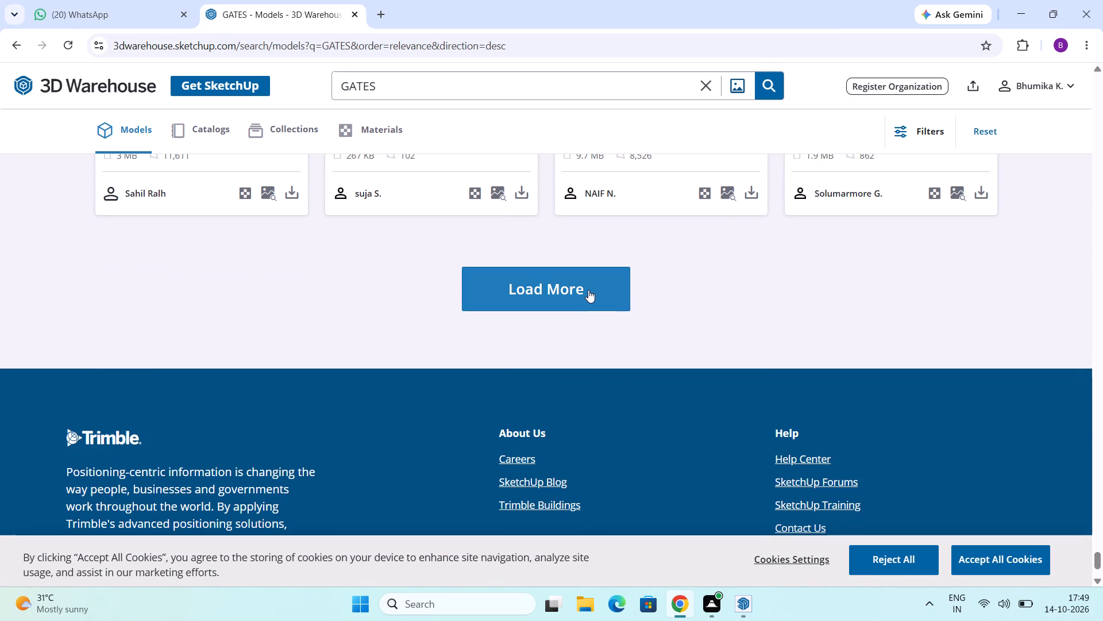
# Load a fifth batch of GATES models and check the designs through to the end of the batch.
pyautogui.click(588, 290)
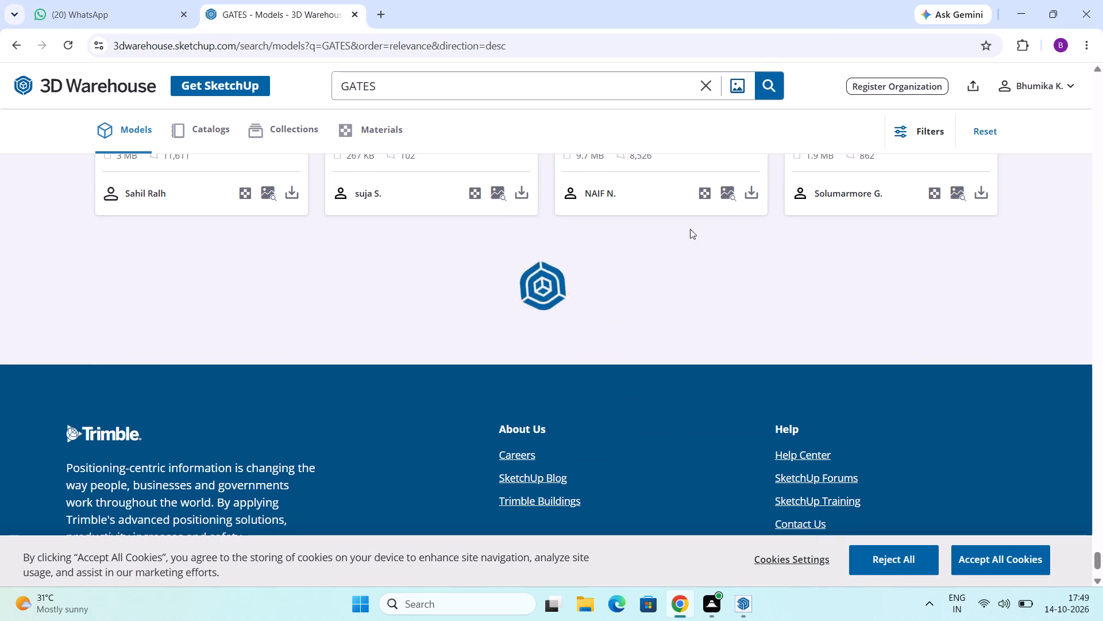
pyautogui.scroll(-3, 766, 327)
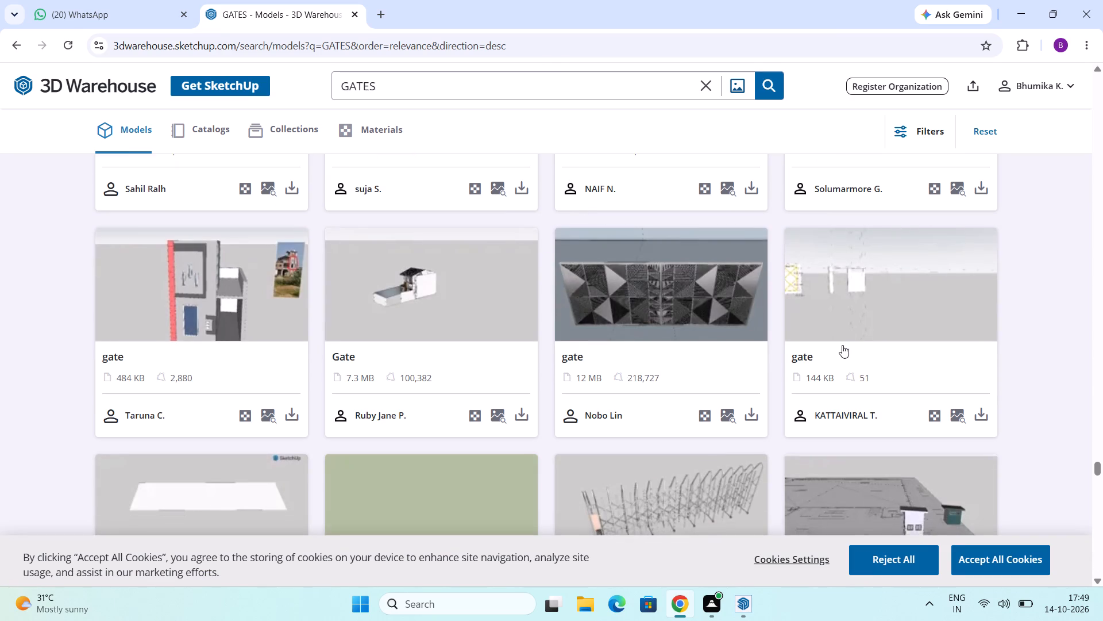
pyautogui.scroll(-5, 903, 339)
pyautogui.scroll(-3, 843, 327)
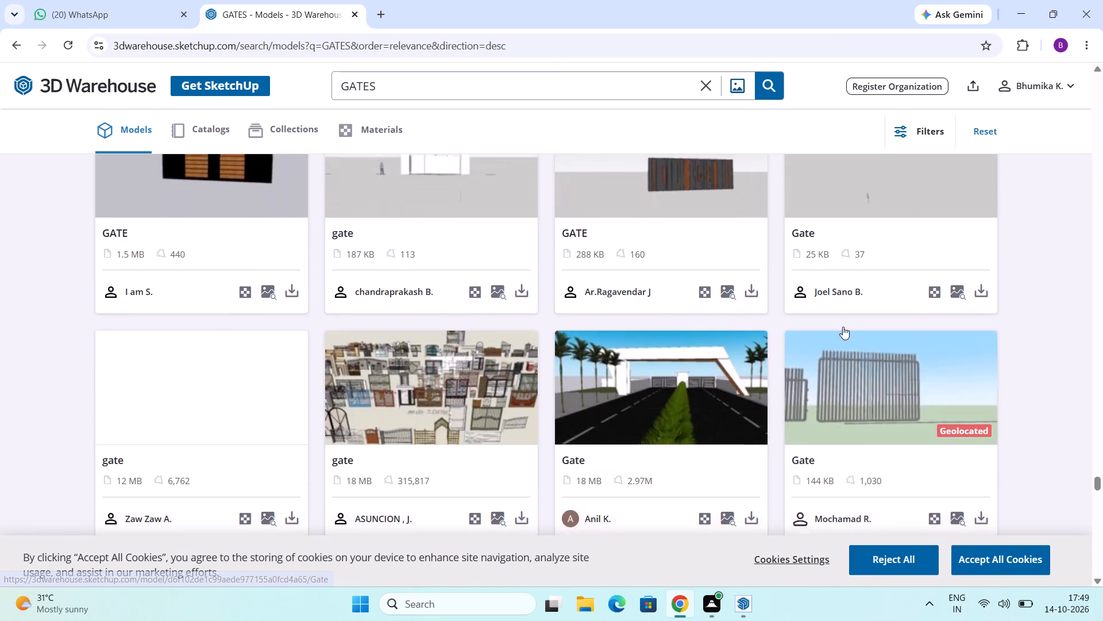
pyautogui.scroll(3, 809, 344)
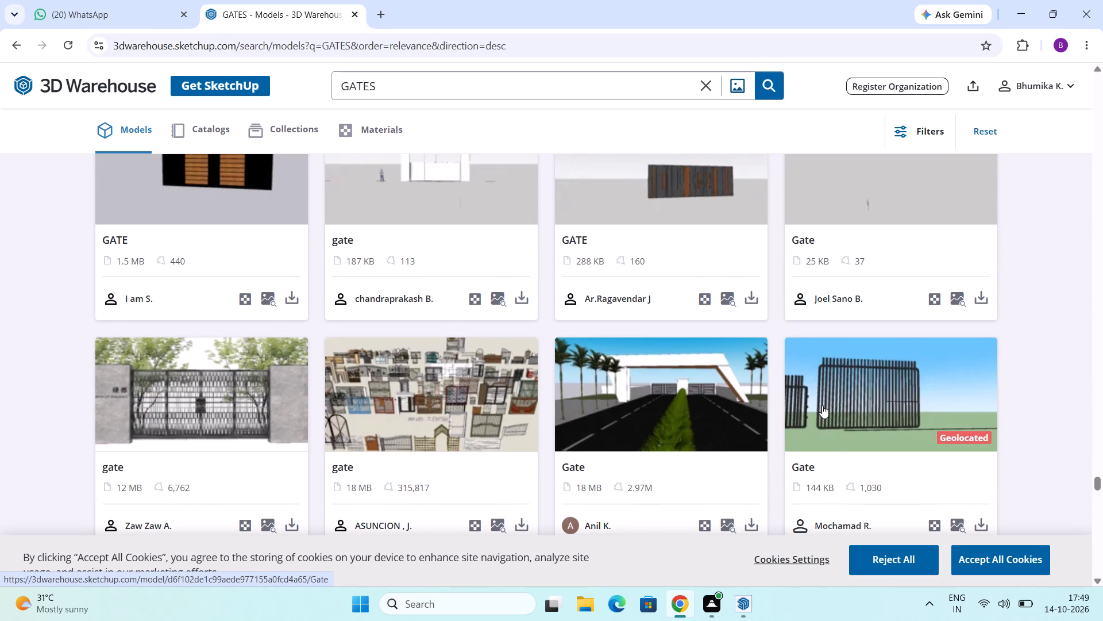
pyautogui.scroll(-11, 786, 343)
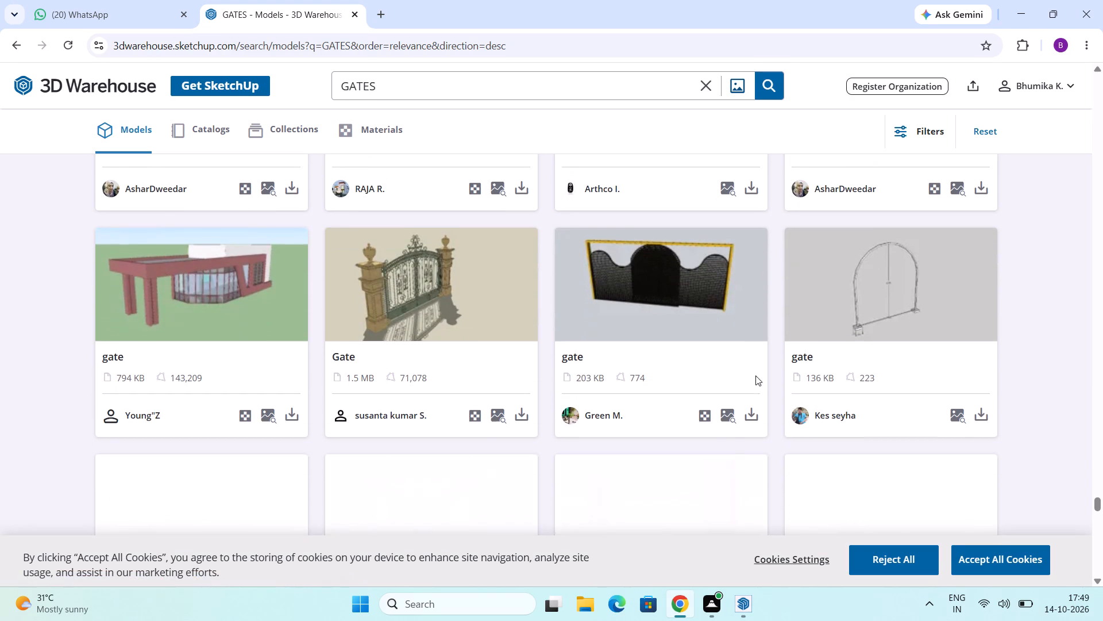
pyautogui.scroll(-4, 667, 380)
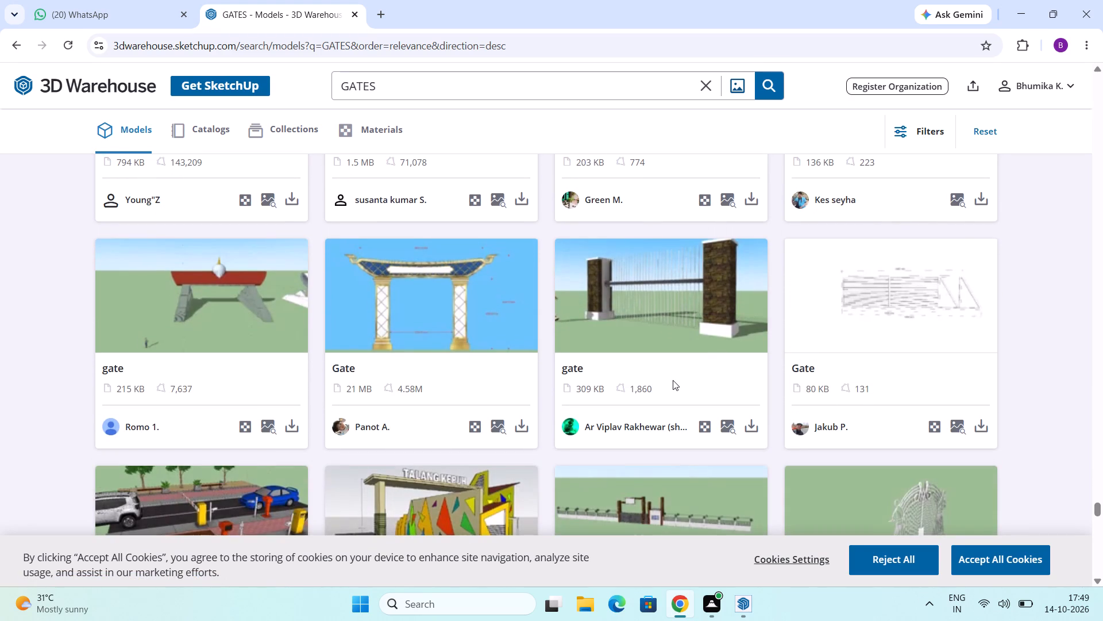
pyautogui.scroll(-5, 673, 380)
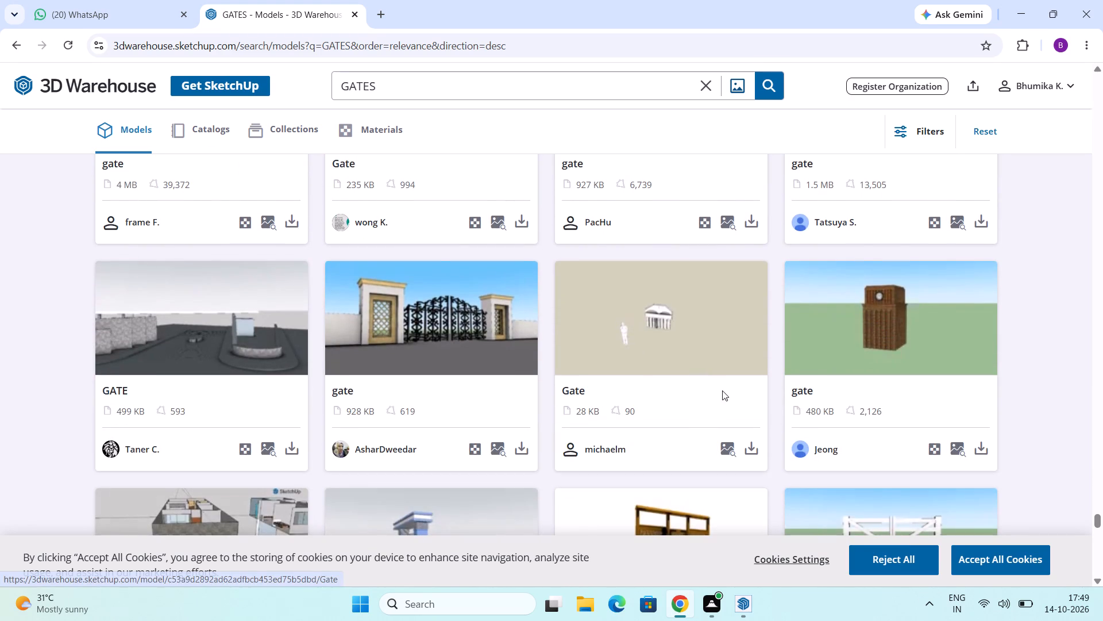
pyautogui.scroll(-1, 724, 394)
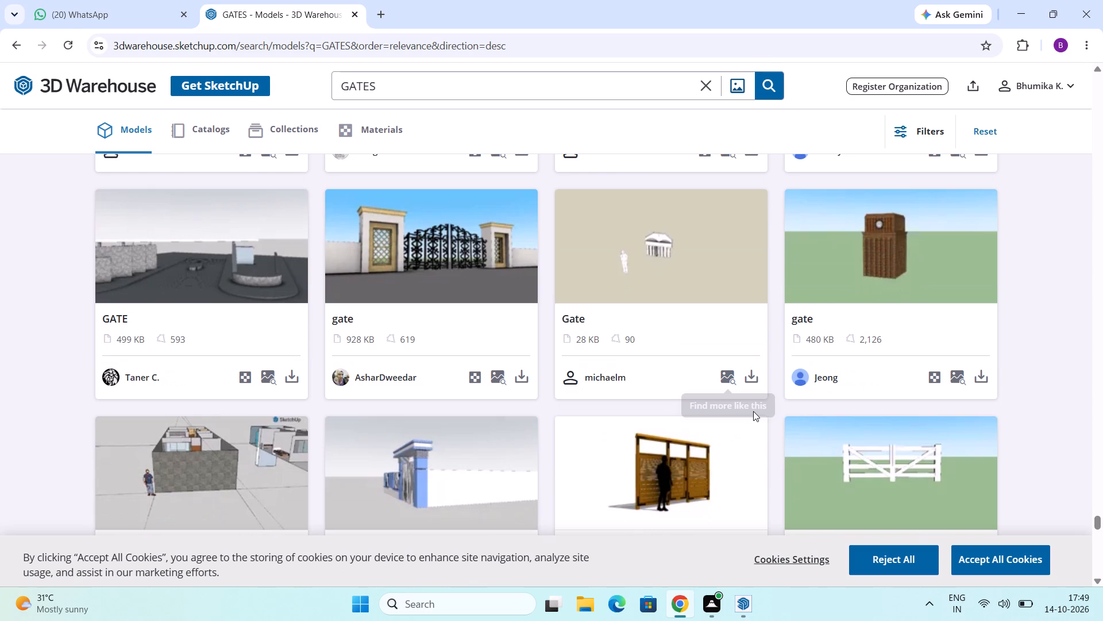
pyautogui.scroll(-7, 721, 204)
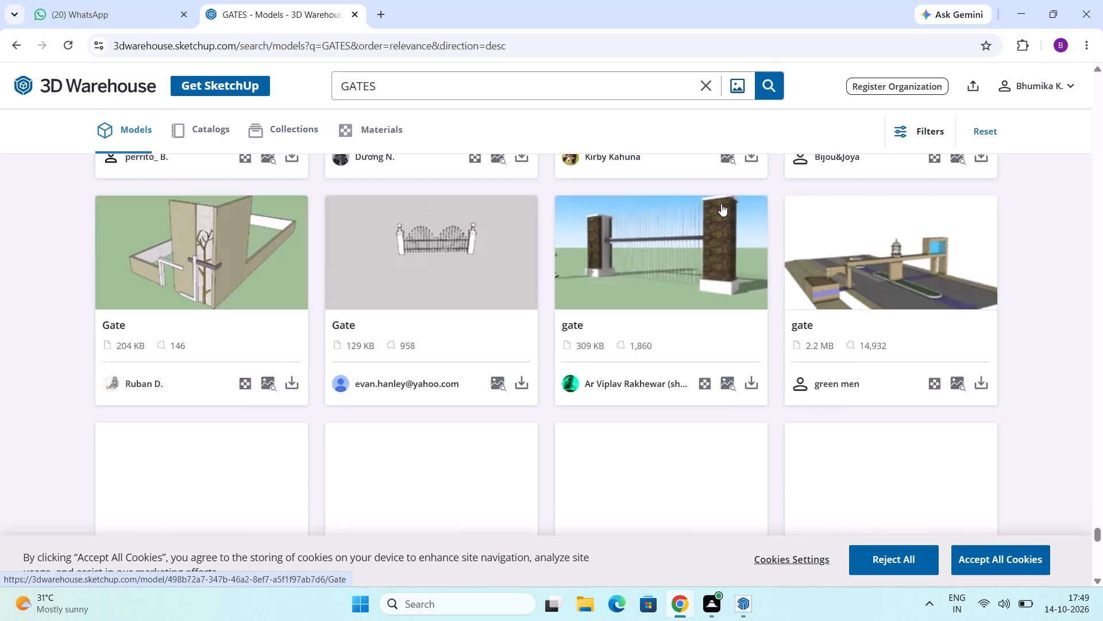
pyautogui.scroll(-3, 694, 212)
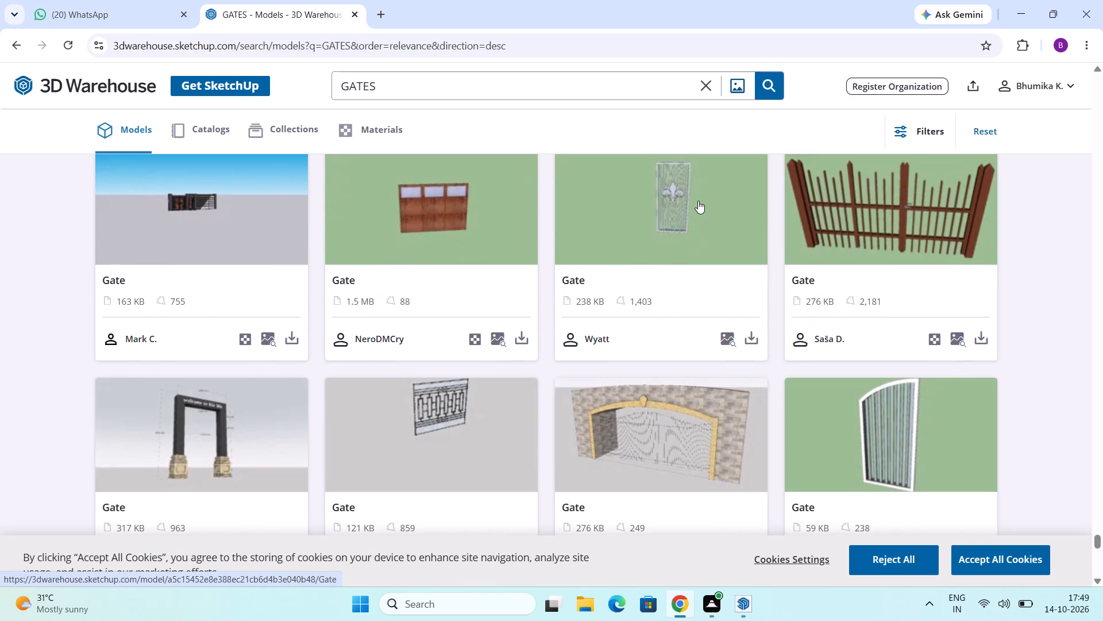
pyautogui.scroll(-6, 697, 201)
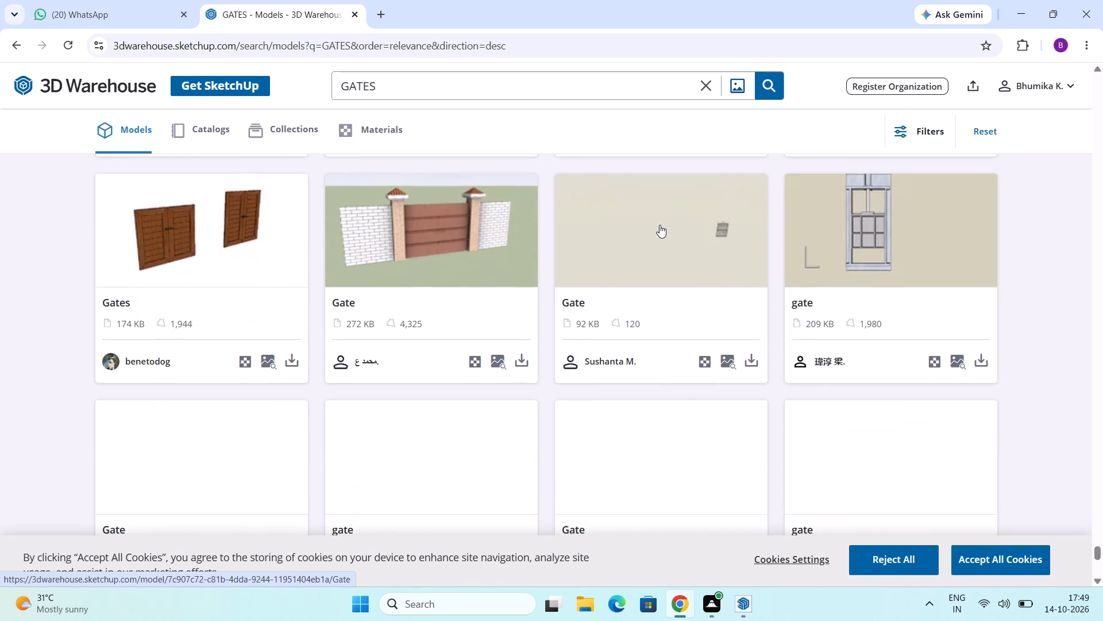
pyautogui.scroll(-8, 611, 244)
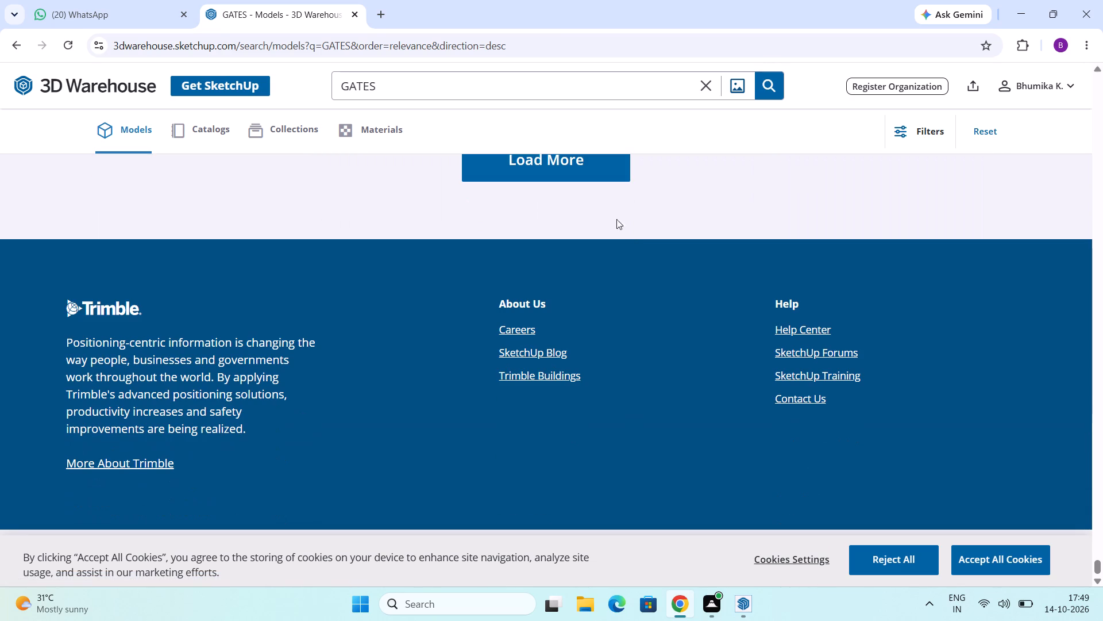
# Search the 3D Warehouse models for COMPOUND GATES instead of GATES.
pyautogui.doubleClick(418, 83)
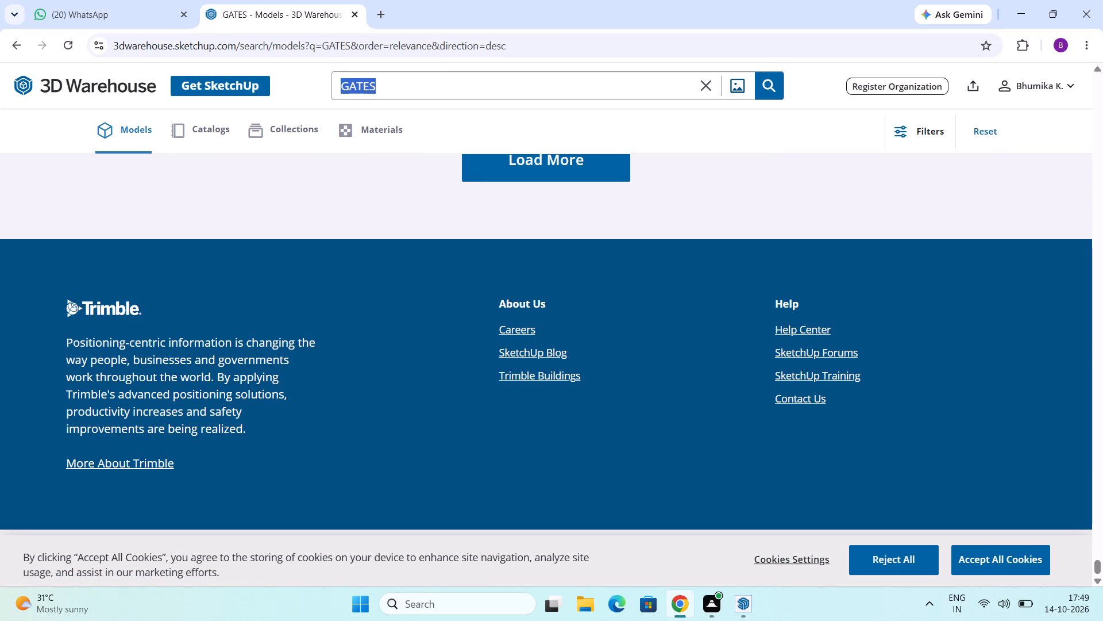
pyautogui.write('COMPOUND GATES')
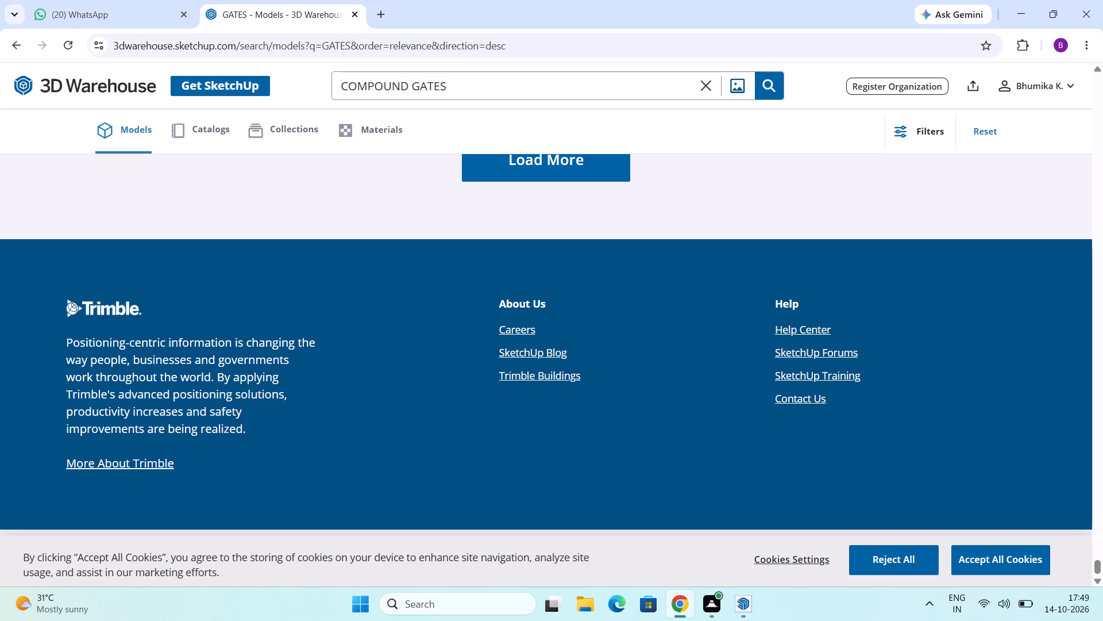
pyautogui.press('Return')
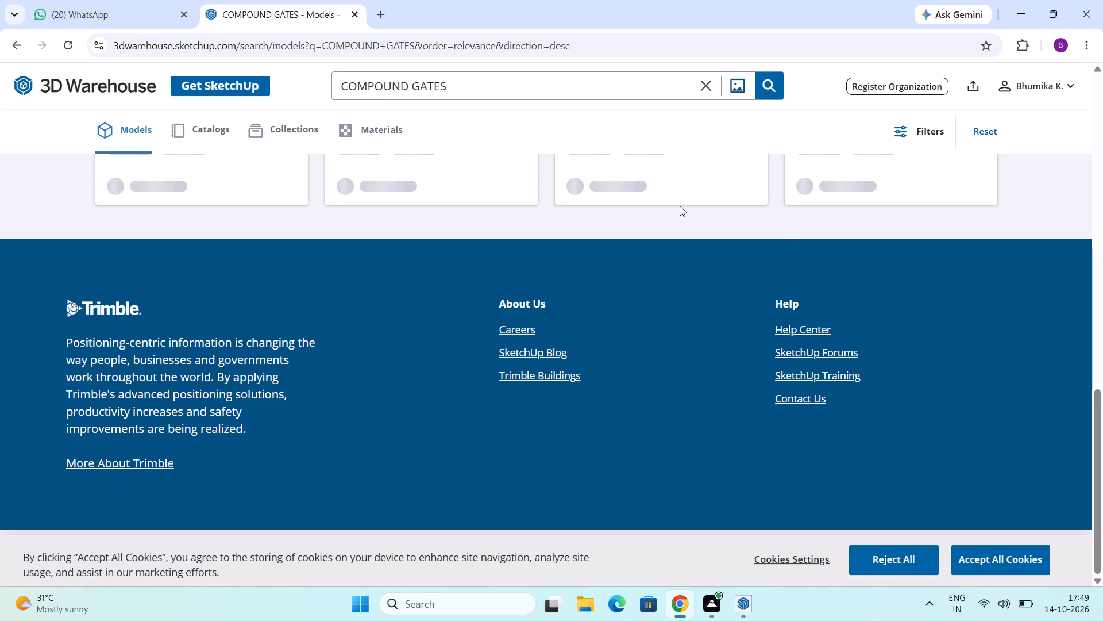
# Look through the COMPOUND GATES models from the end of the results back to the beginning for a suitable gate design.
pyautogui.scroll(2, 677, 206)
pyautogui.scroll(-2, 746, 225)
pyautogui.scroll(5, 752, 234)
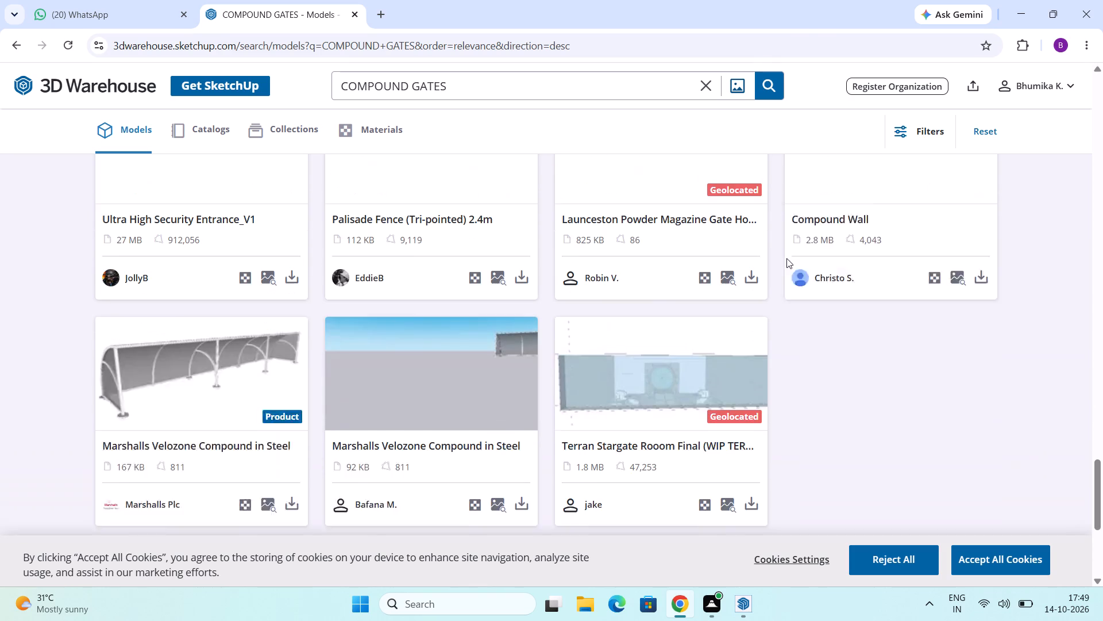
pyautogui.scroll(9, 865, 308)
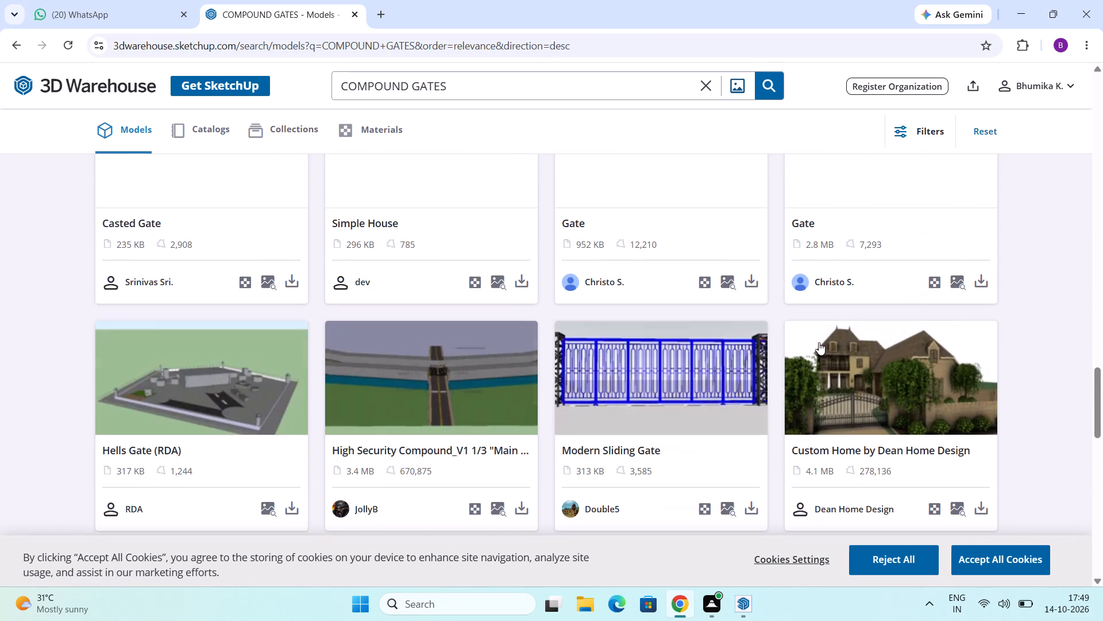
pyautogui.scroll(3, 587, 208)
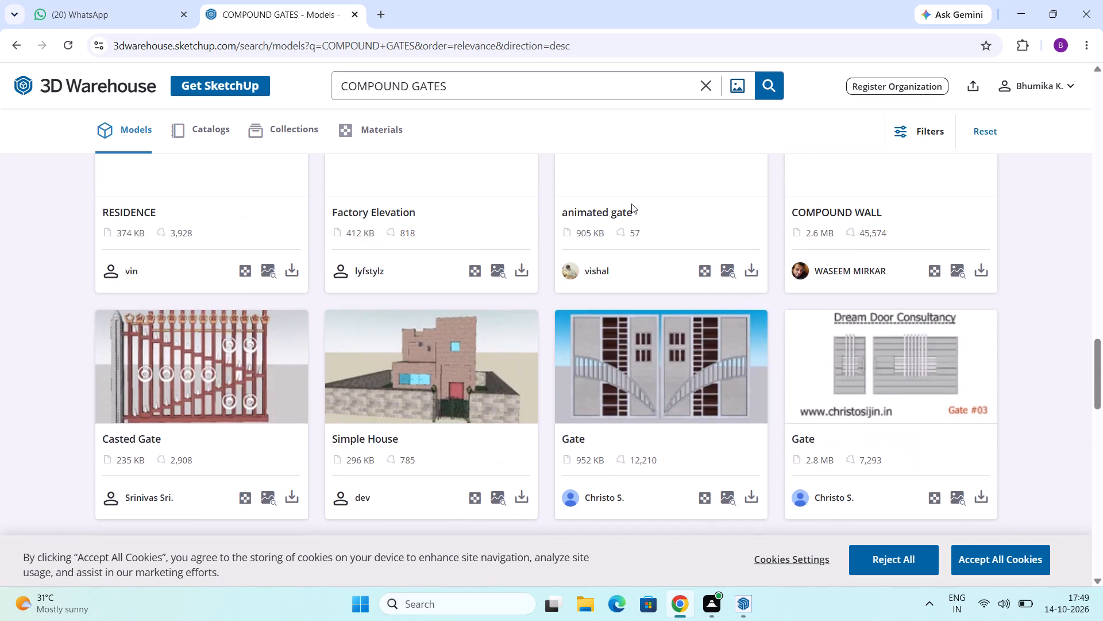
pyautogui.scroll(2, 632, 384)
pyautogui.scroll(1, 956, 620)
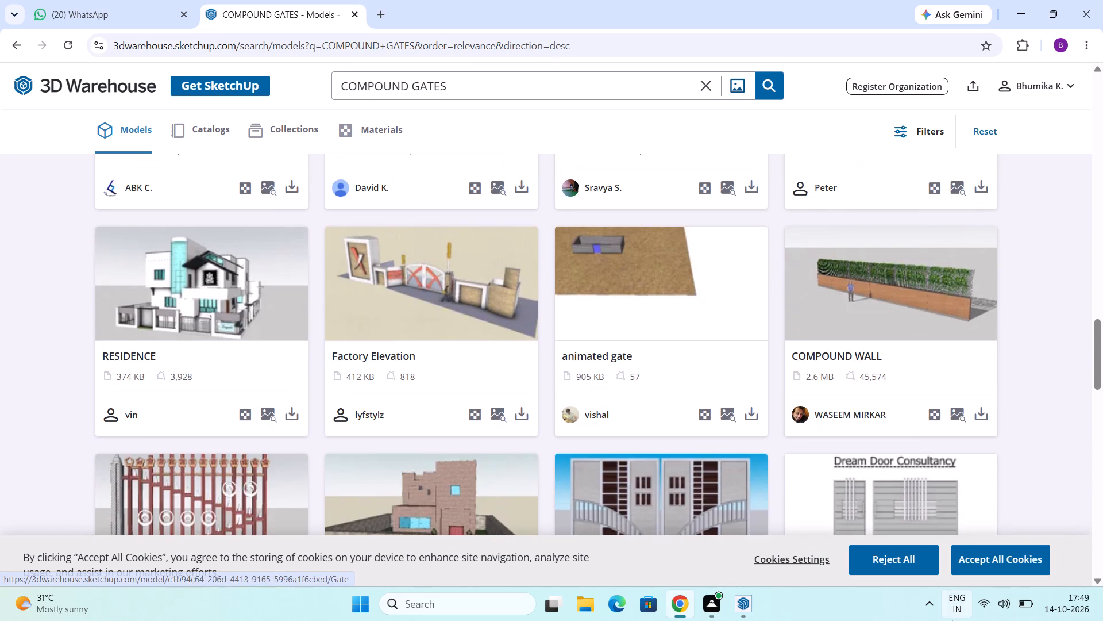
pyautogui.scroll(1, 952, 620)
pyautogui.scroll(3, 762, 443)
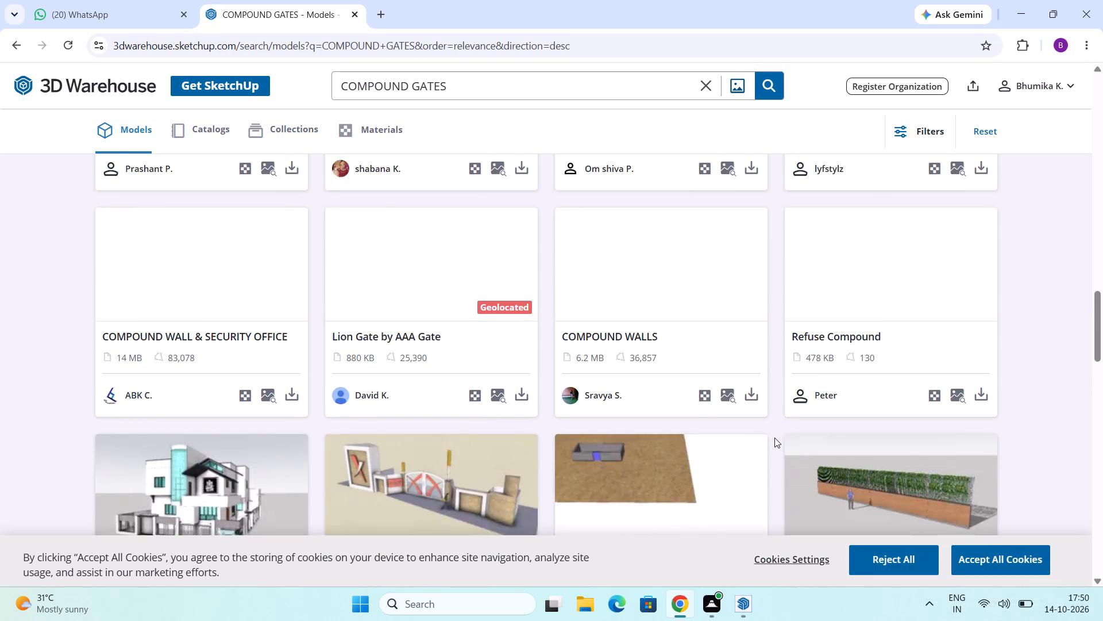
pyautogui.scroll(11, 774, 438)
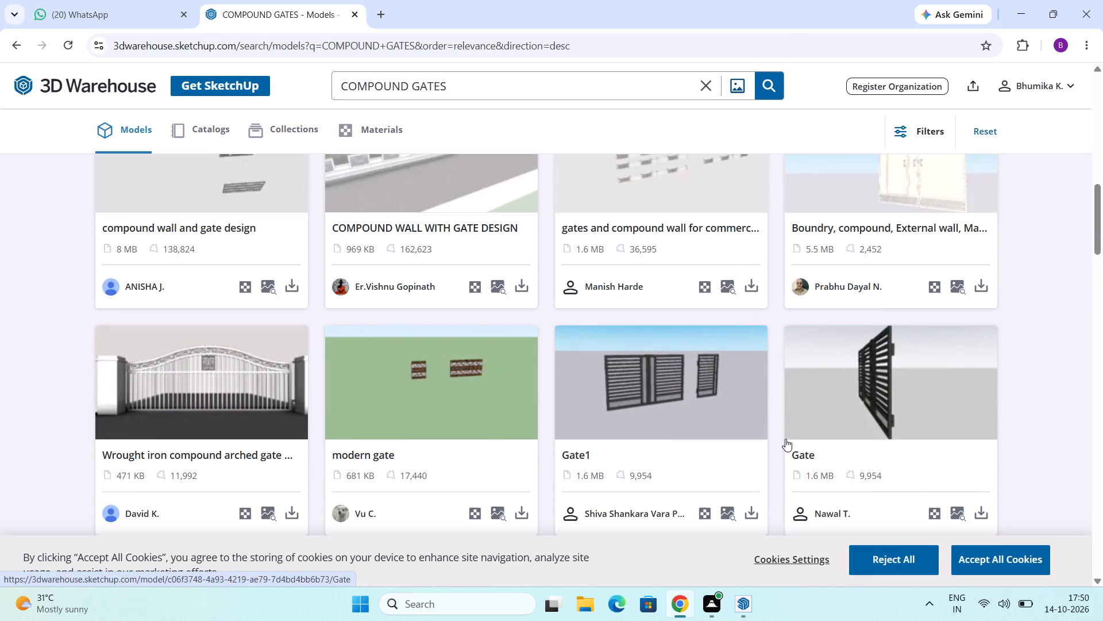
pyautogui.scroll(-5, 807, 416)
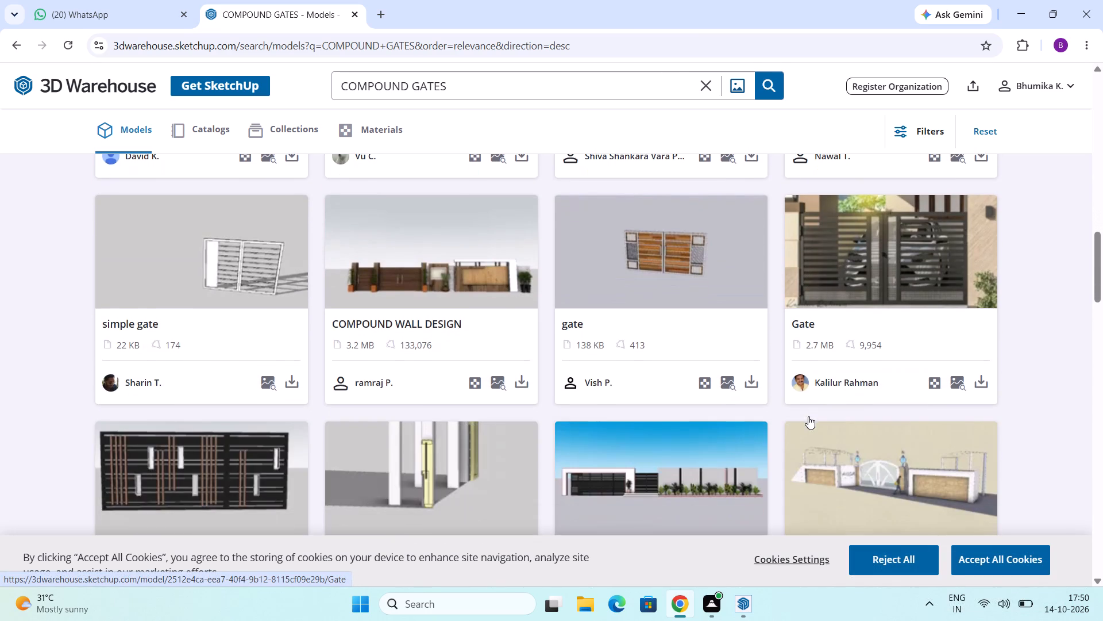
pyautogui.scroll(12, 808, 416)
pyautogui.scroll(3, 743, 428)
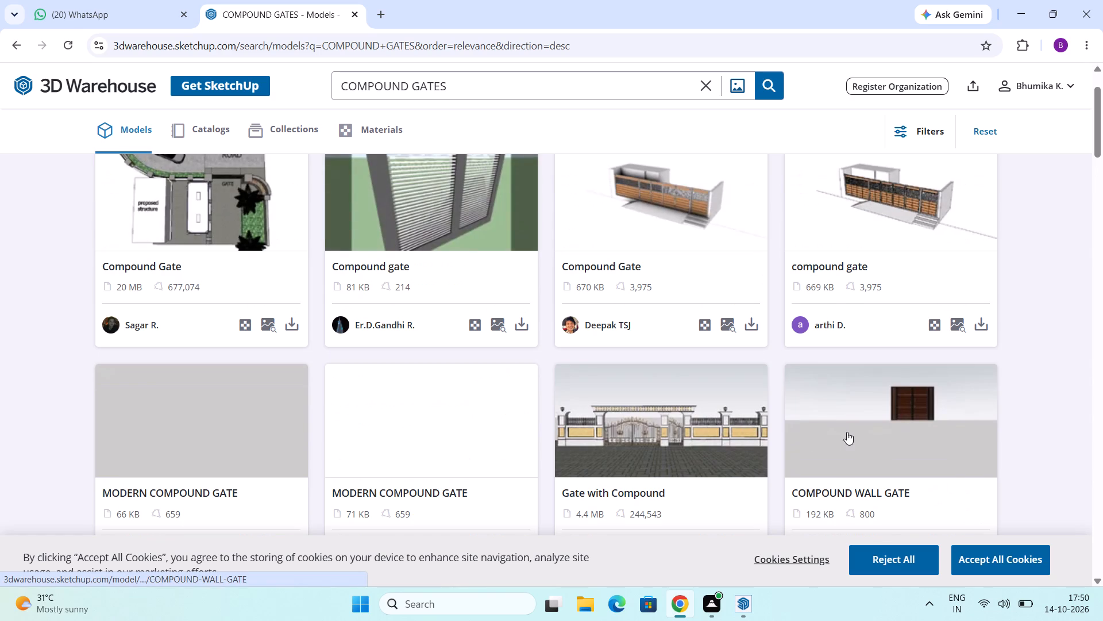
pyautogui.scroll(10, 848, 432)
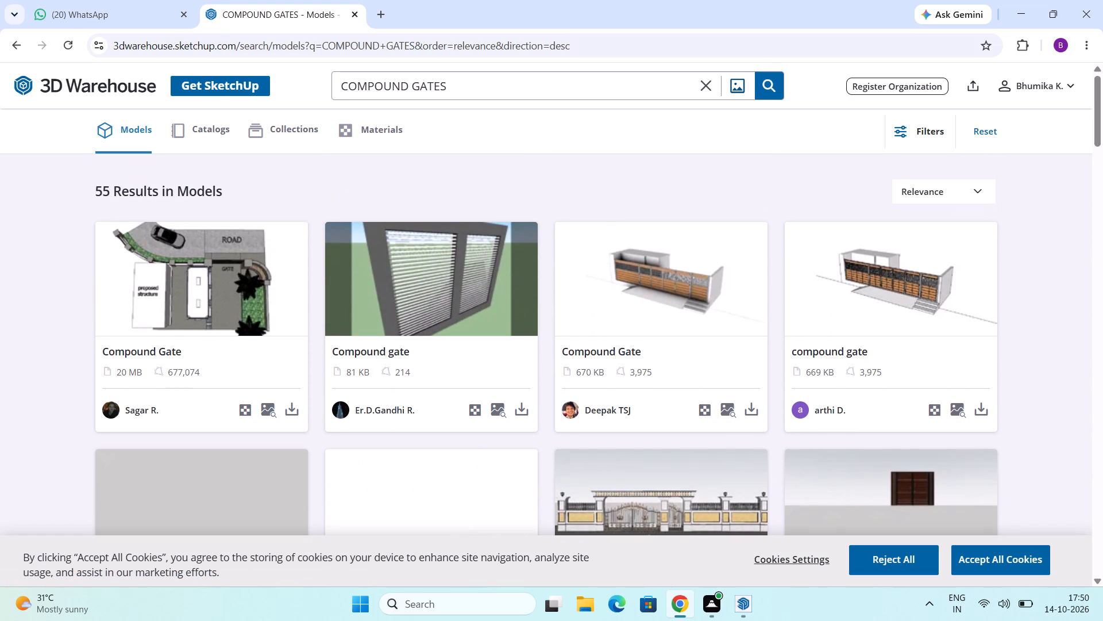
# Search the 3D Warehouse models for OPENABLE GATES instead of COMPOUND GATES.
pyautogui.moveTo(473, 84); pyautogui.dragTo(363, 85)
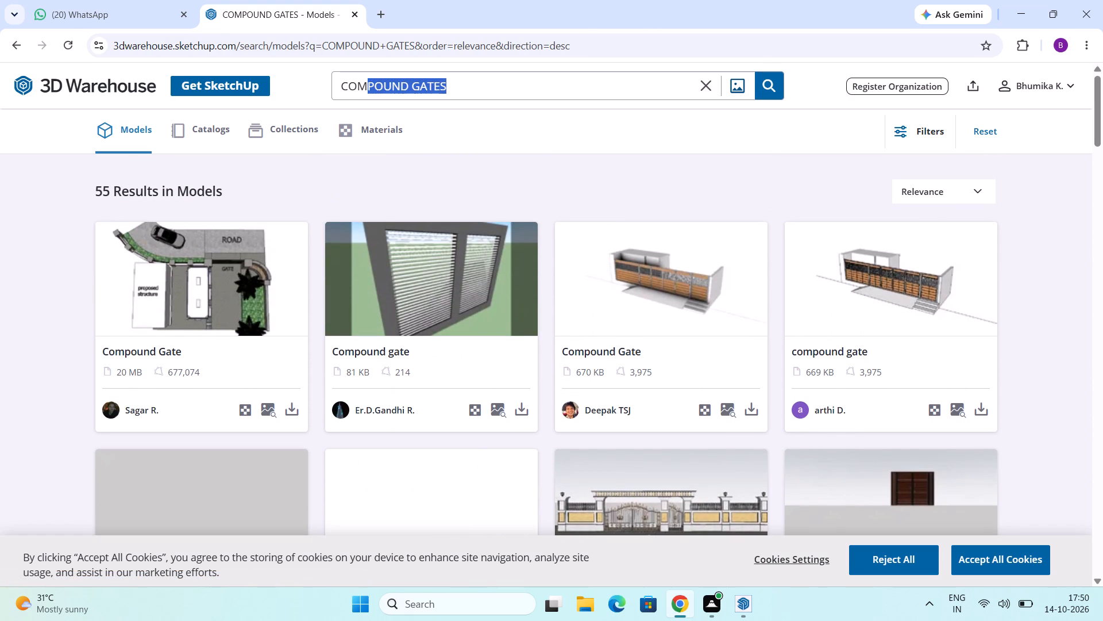
pyautogui.moveTo(363, 85); pyautogui.dragTo(321, 87)
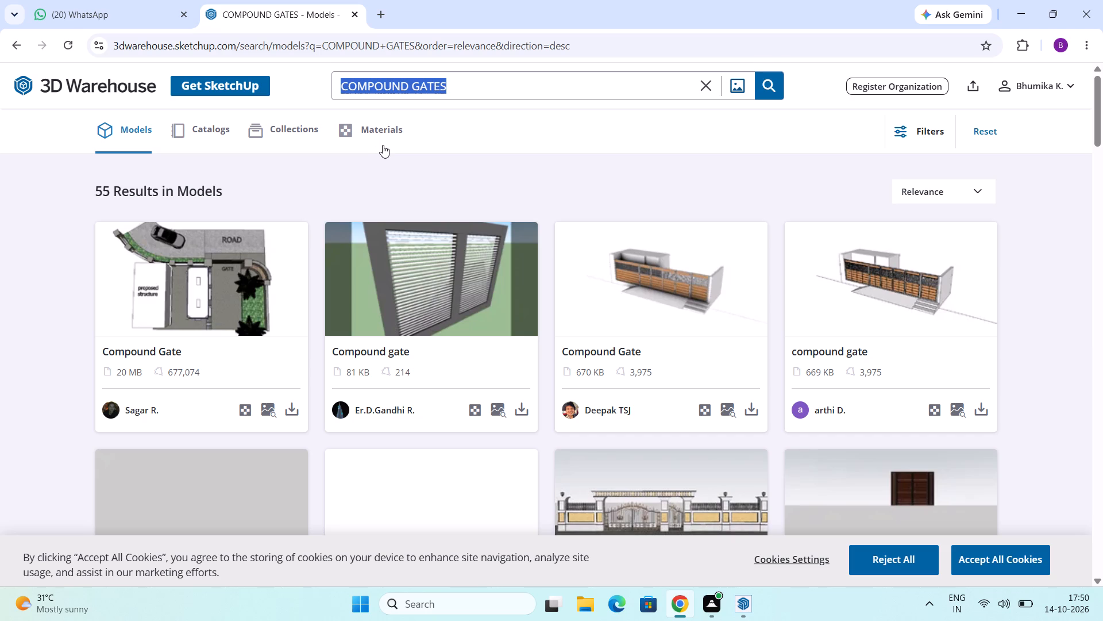
pyautogui.press('BackSpace')
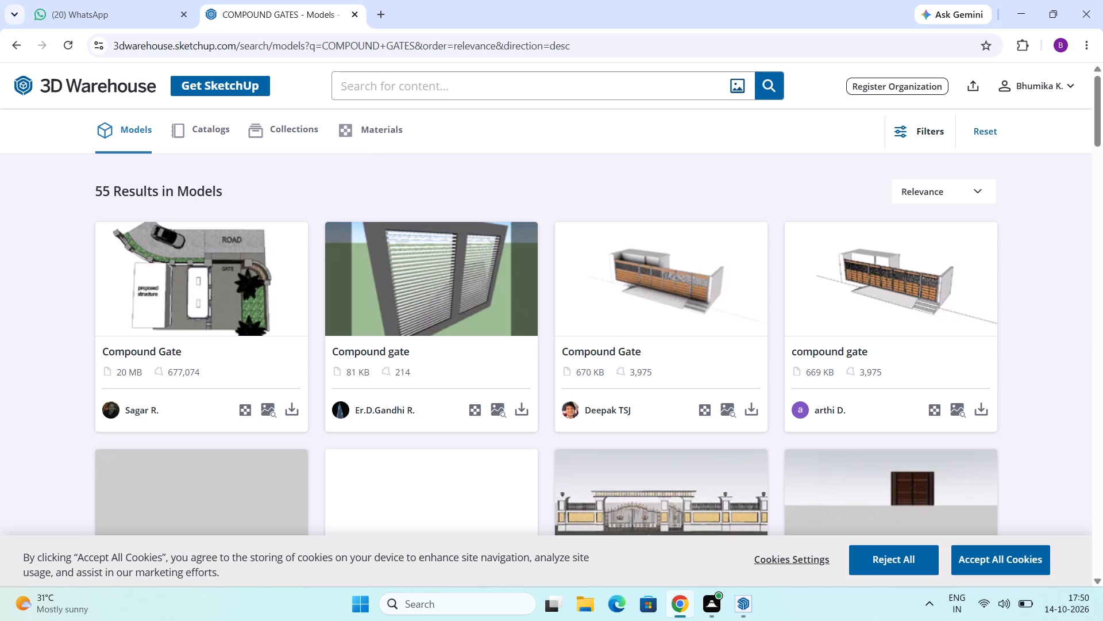
pyautogui.write('GATE')
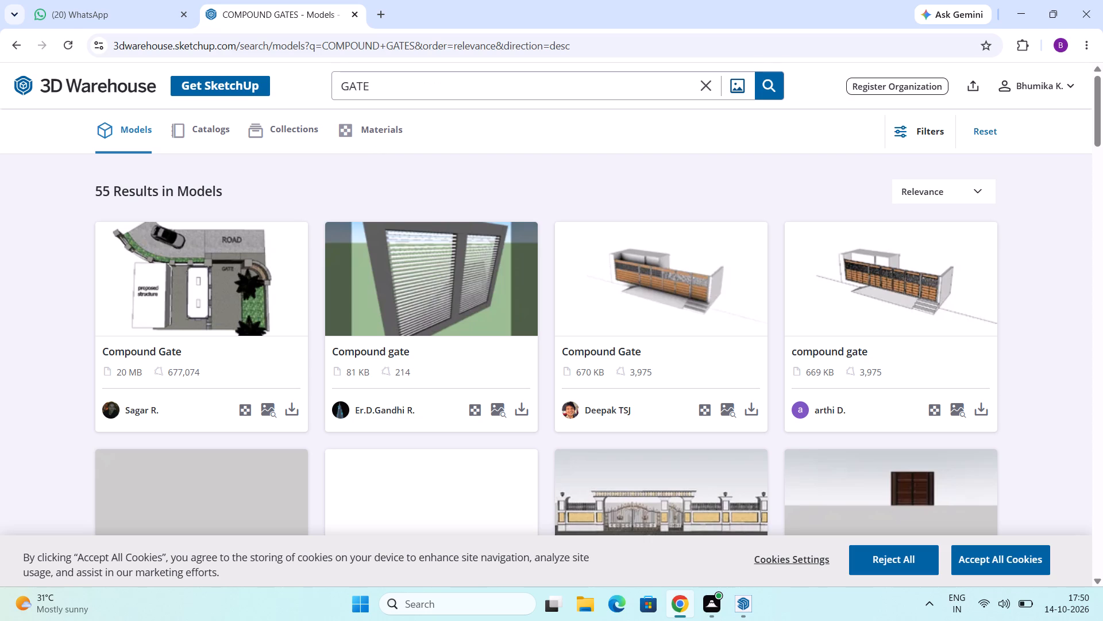
pyautogui.press('BackSpace')
pyautogui.press('BackSpace')
pyautogui.press('BackSpace')
pyautogui.press('BackSpace')
pyautogui.press('BackSpace')
pyautogui.press('BackSpace')
pyautogui.press('BackSpace')
pyautogui.press('BackSpace')
pyautogui.press('BackSpace')
pyautogui.press('BackSpace')
pyautogui.press('BackSpace')
pyautogui.press('BackSpace')
pyautogui.write('OPENABLE GATES')
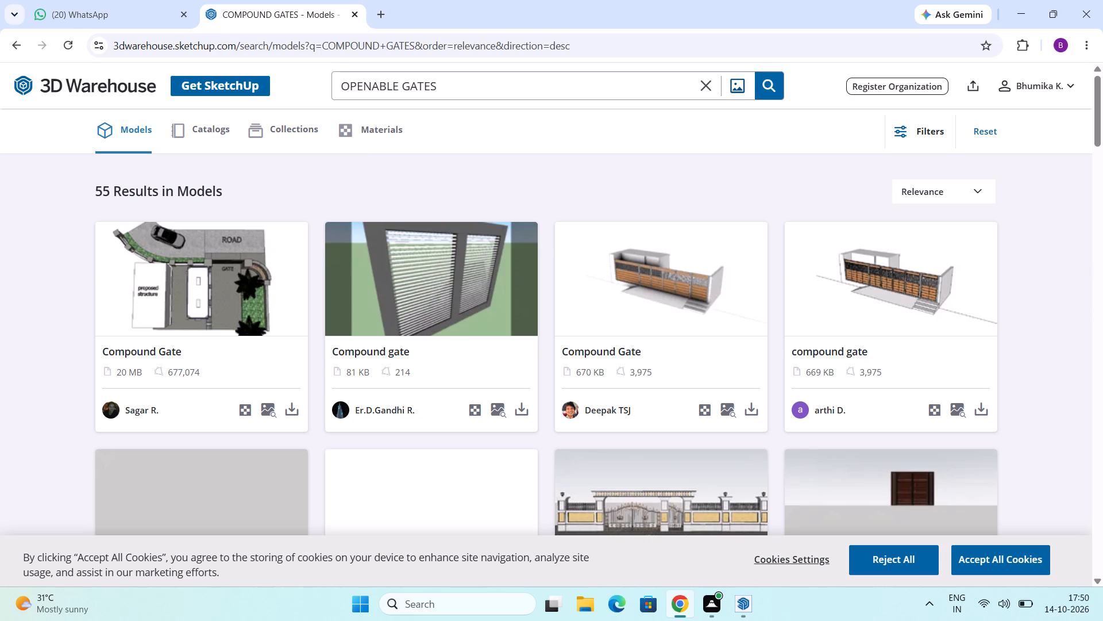
pyautogui.press('Return')
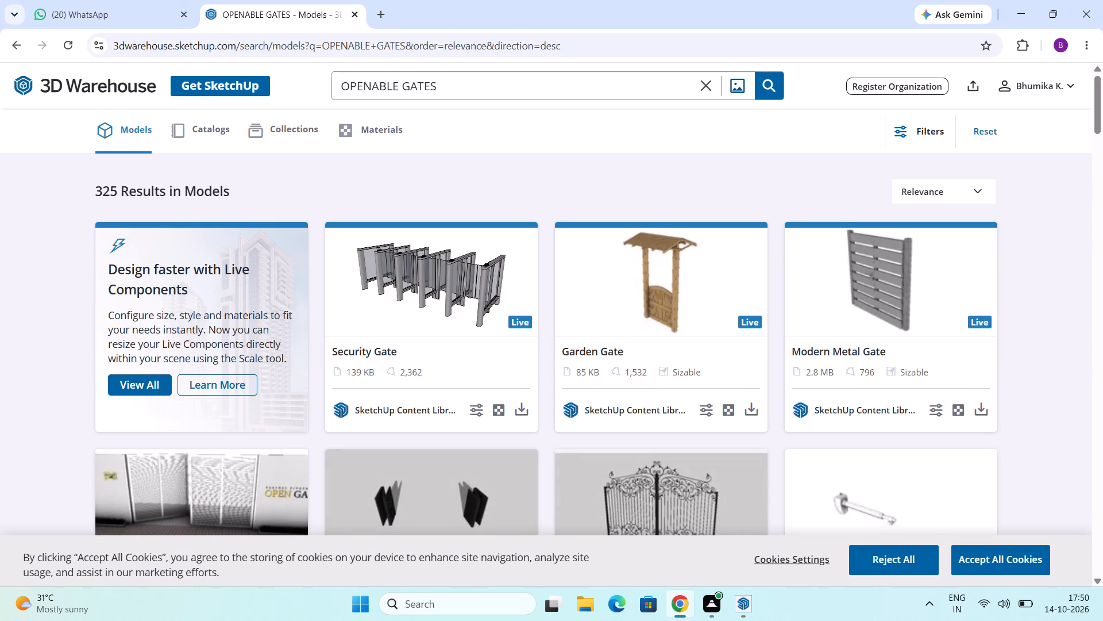
# Look through the first batch of OPENABLE GATES models to its end for a suitable opened gate design.
pyautogui.scroll(-3, 697, 287)
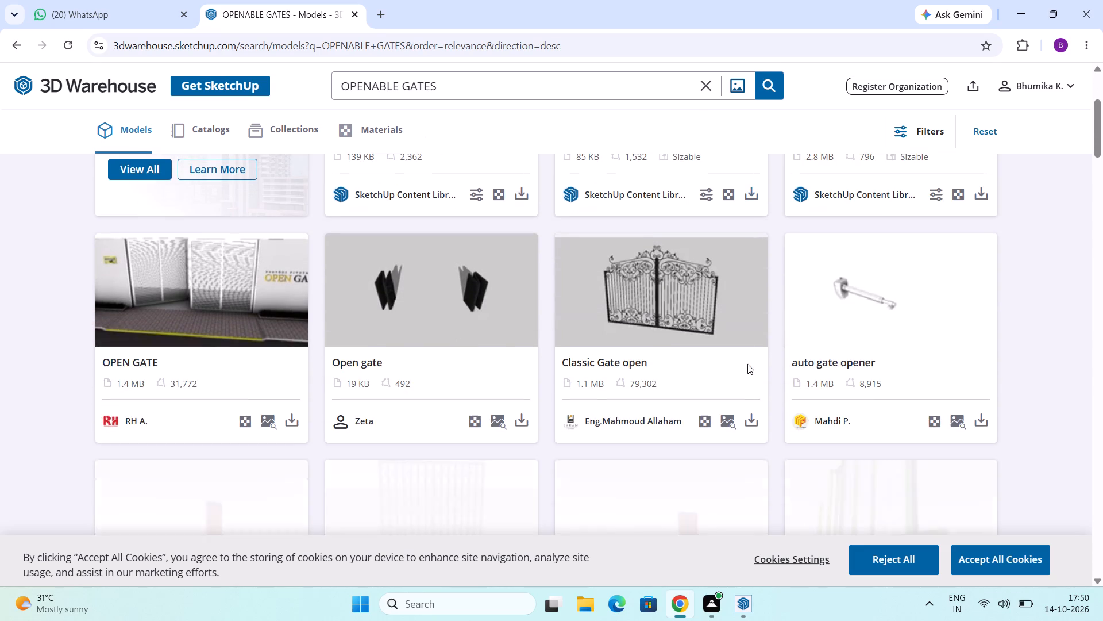
pyautogui.scroll(-7, 664, 358)
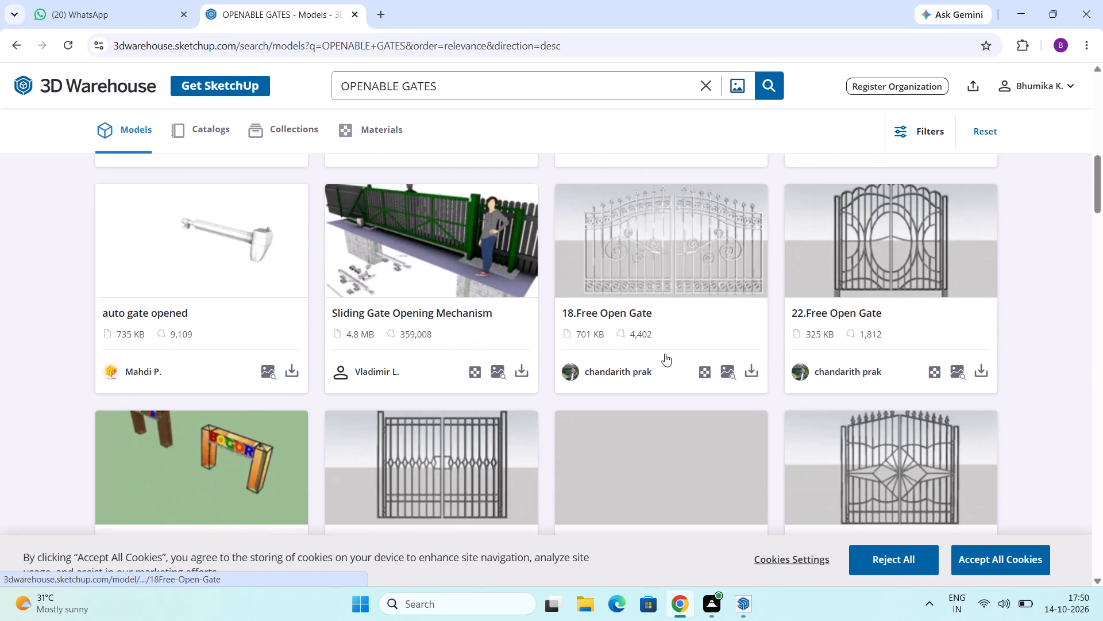
pyautogui.scroll(-9, 666, 351)
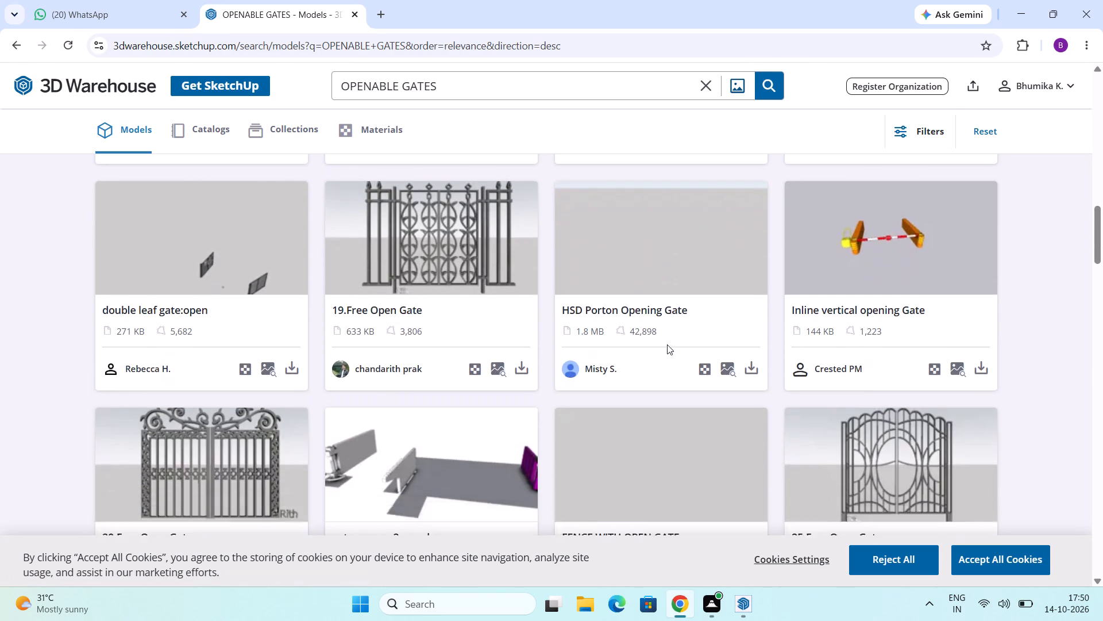
pyautogui.scroll(-6, 668, 343)
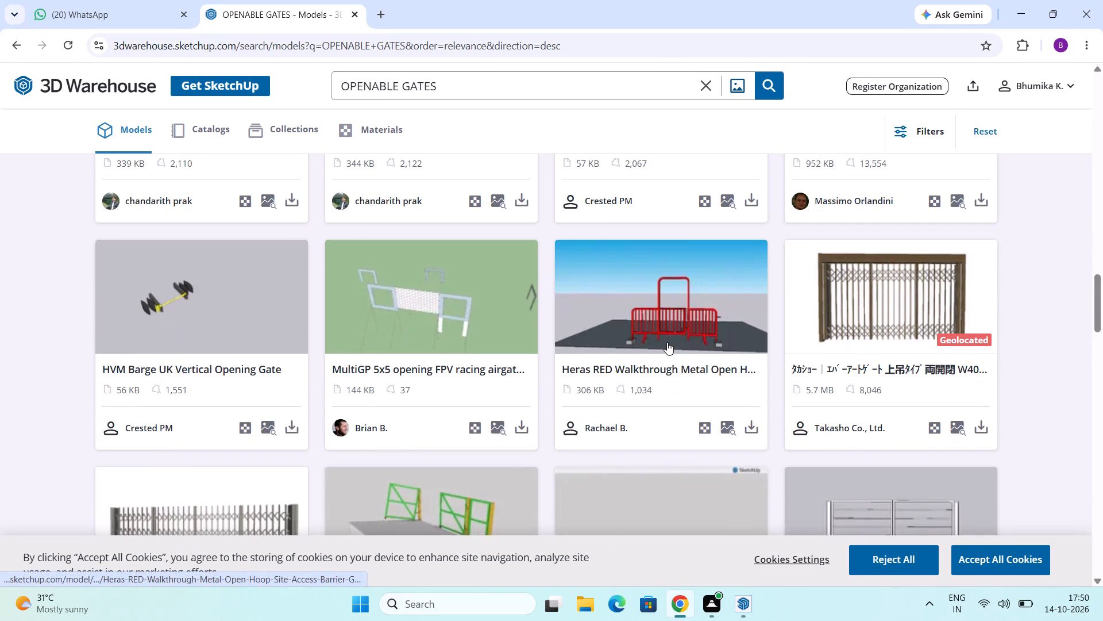
pyautogui.scroll(-3, 667, 342)
pyautogui.scroll(-3, 583, 356)
pyautogui.scroll(-3, 647, 359)
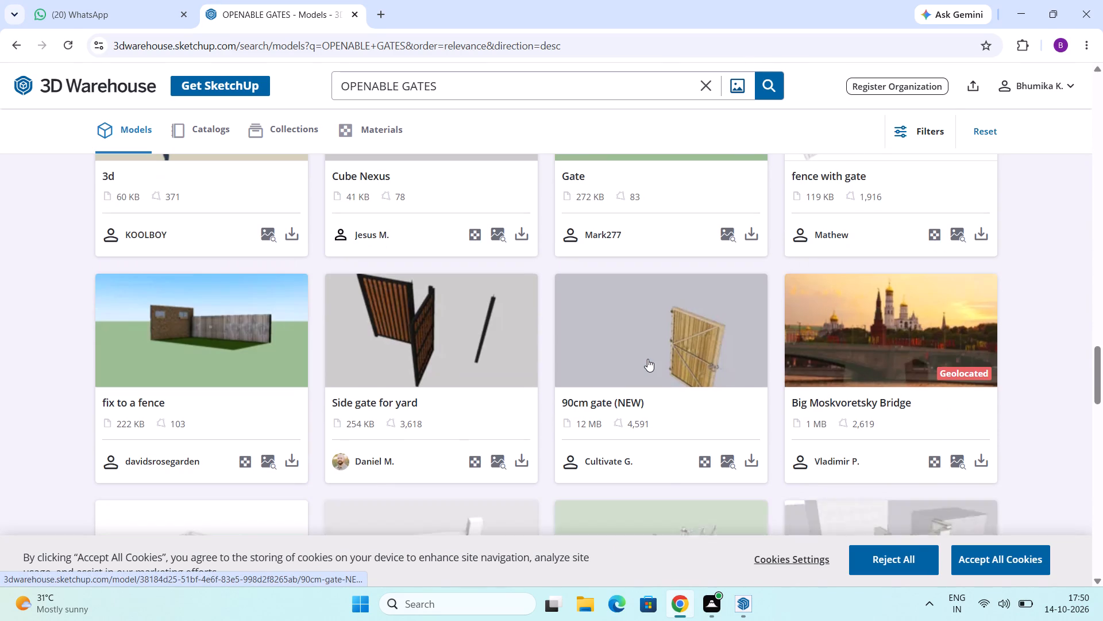
pyautogui.scroll(-3, 636, 359)
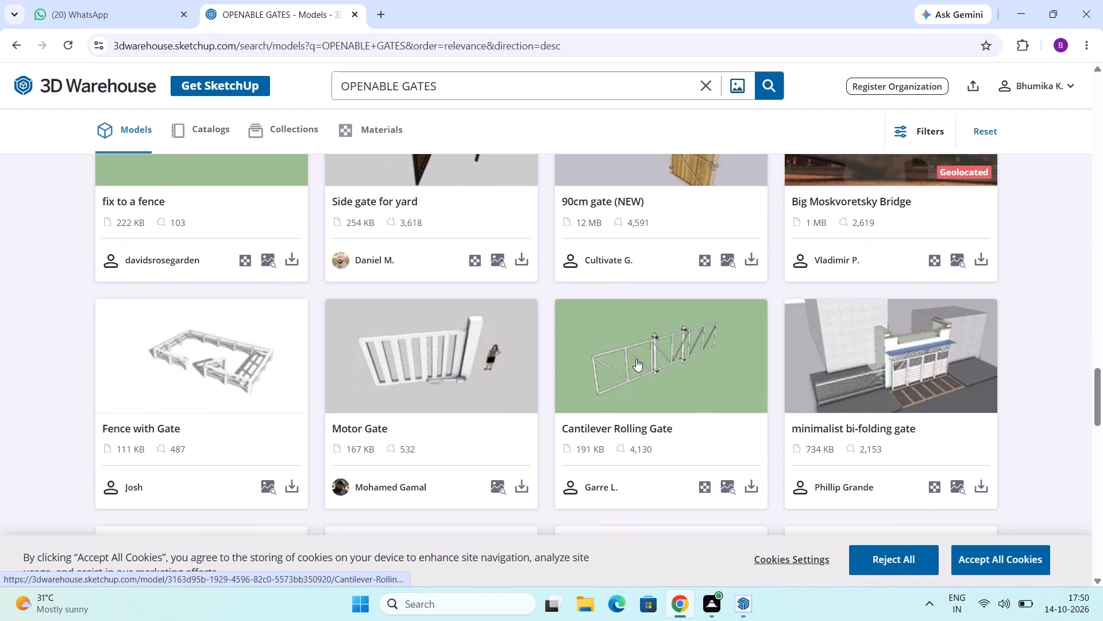
pyautogui.scroll(-6, 633, 359)
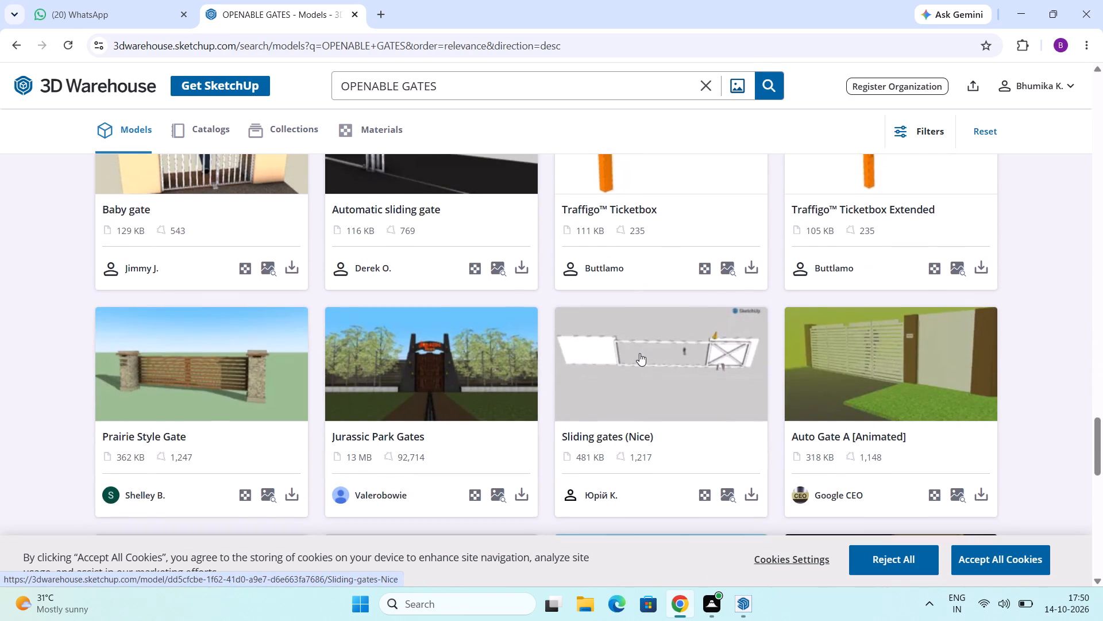
pyautogui.scroll(-6, 639, 353)
pyautogui.scroll(3, 639, 353)
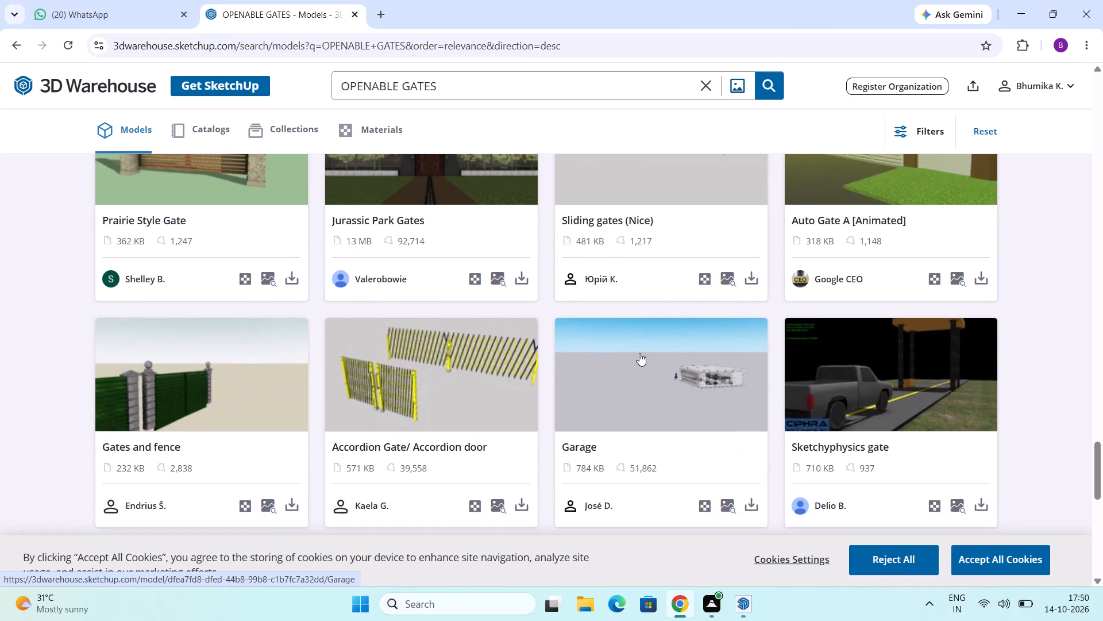
pyautogui.scroll(3, 639, 353)
pyautogui.scroll(-8, 642, 351)
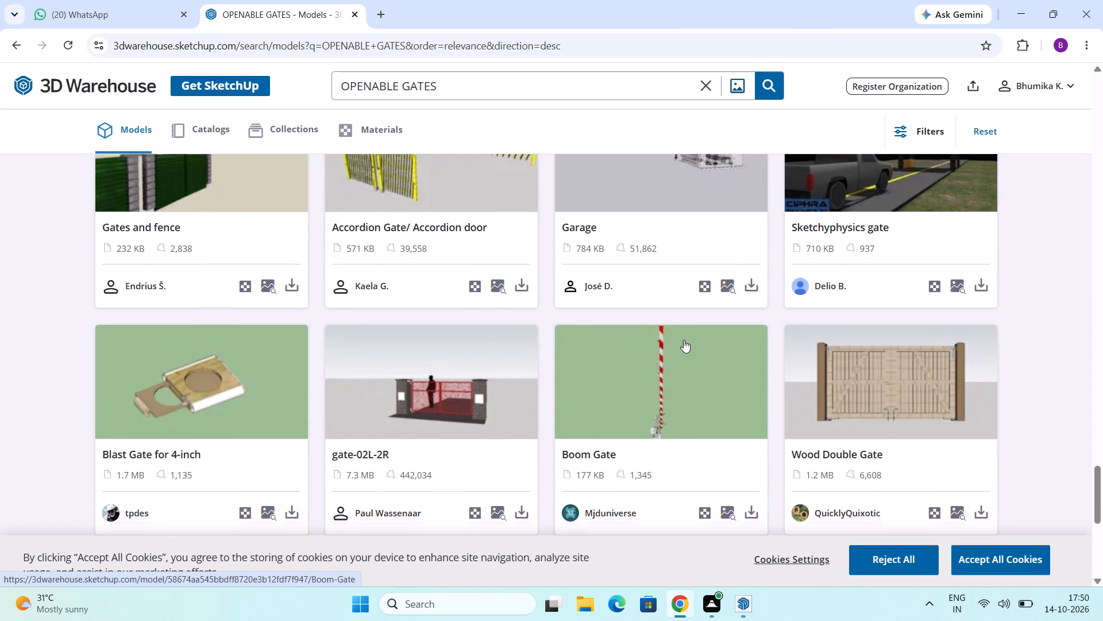
pyautogui.scroll(-2, 728, 300)
# Load a second batch of OPENABLE GATES models and examine the designs through to the end of the batch.
pyautogui.click(612, 321)
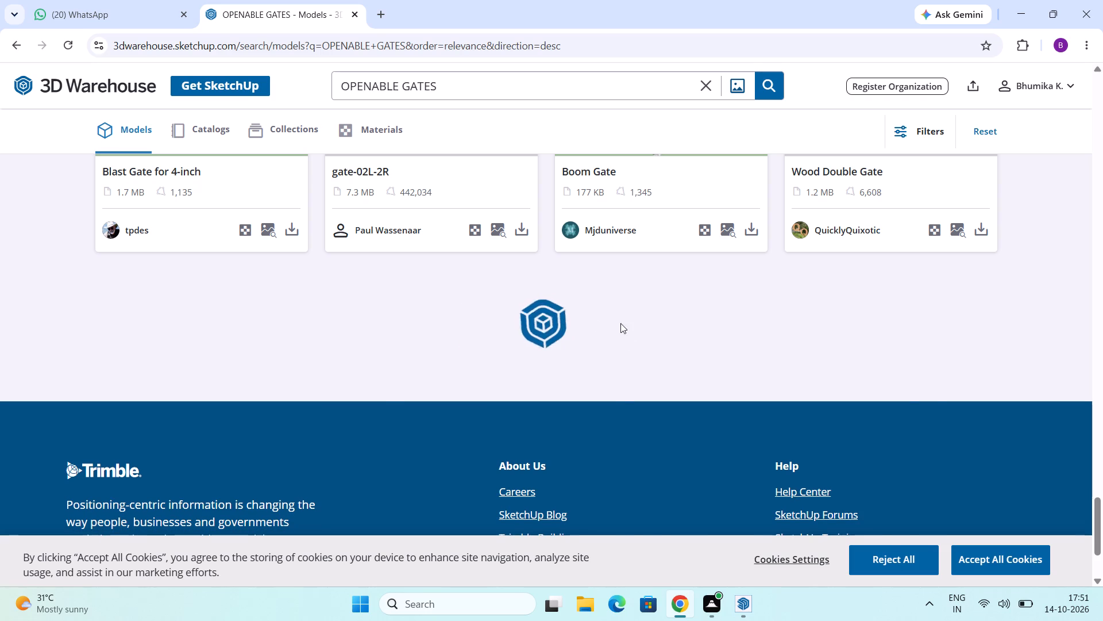
pyautogui.scroll(-3, 780, 377)
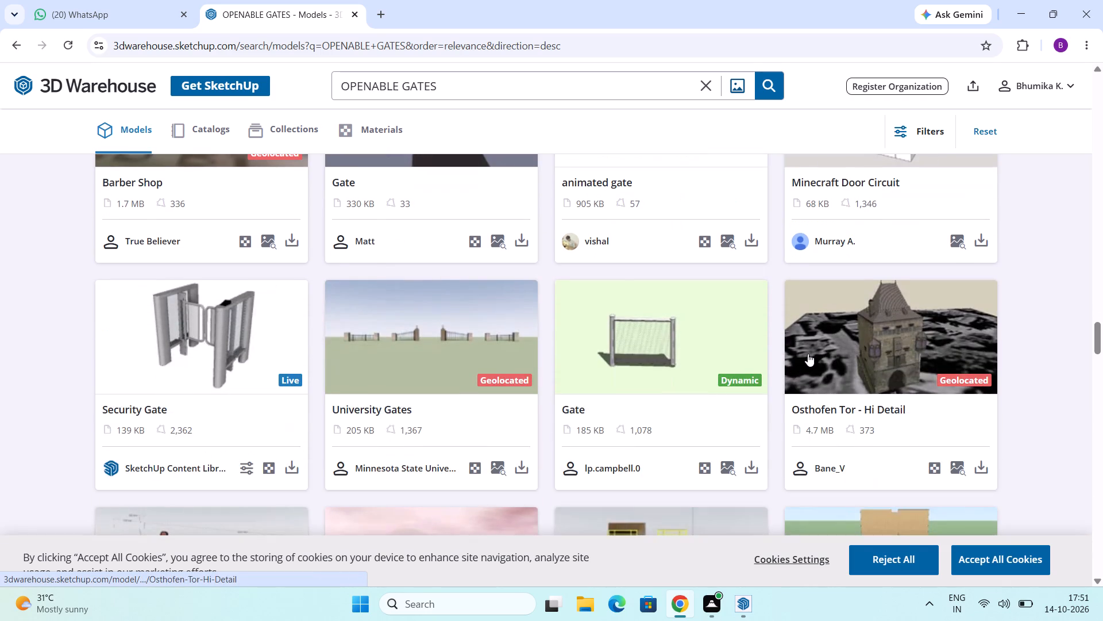
pyautogui.scroll(-13, 812, 351)
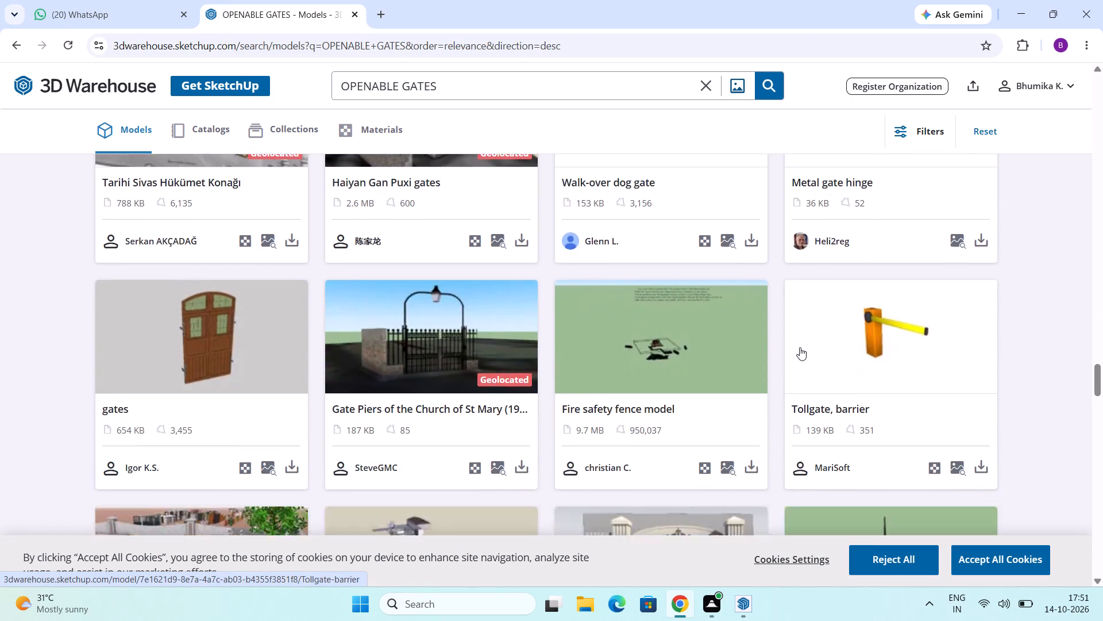
pyautogui.scroll(-9, 800, 347)
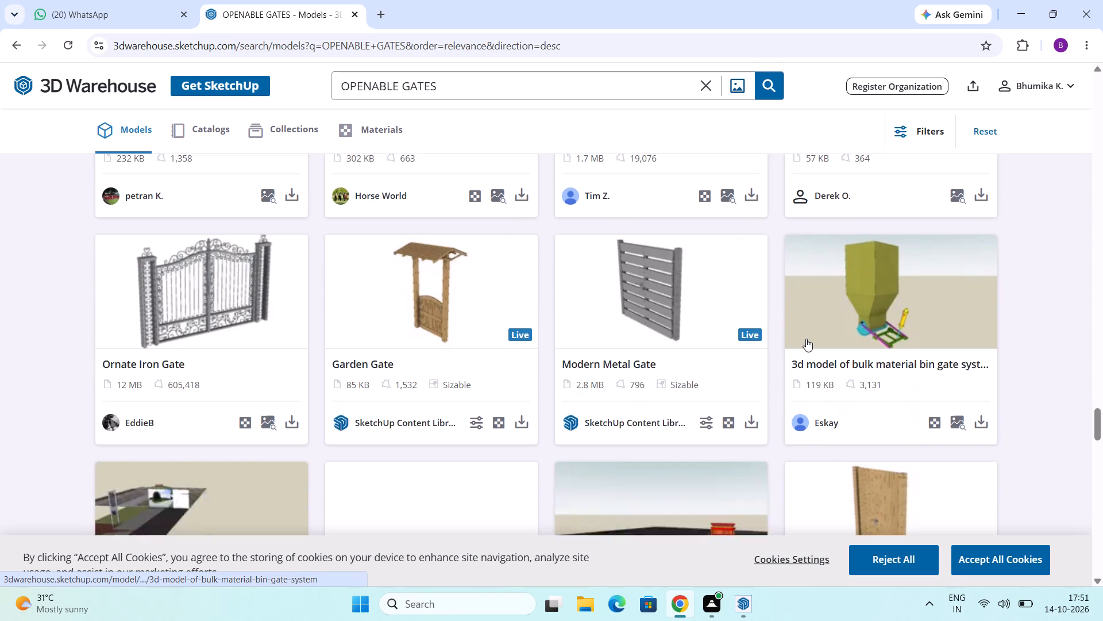
pyautogui.scroll(-7, 806, 339)
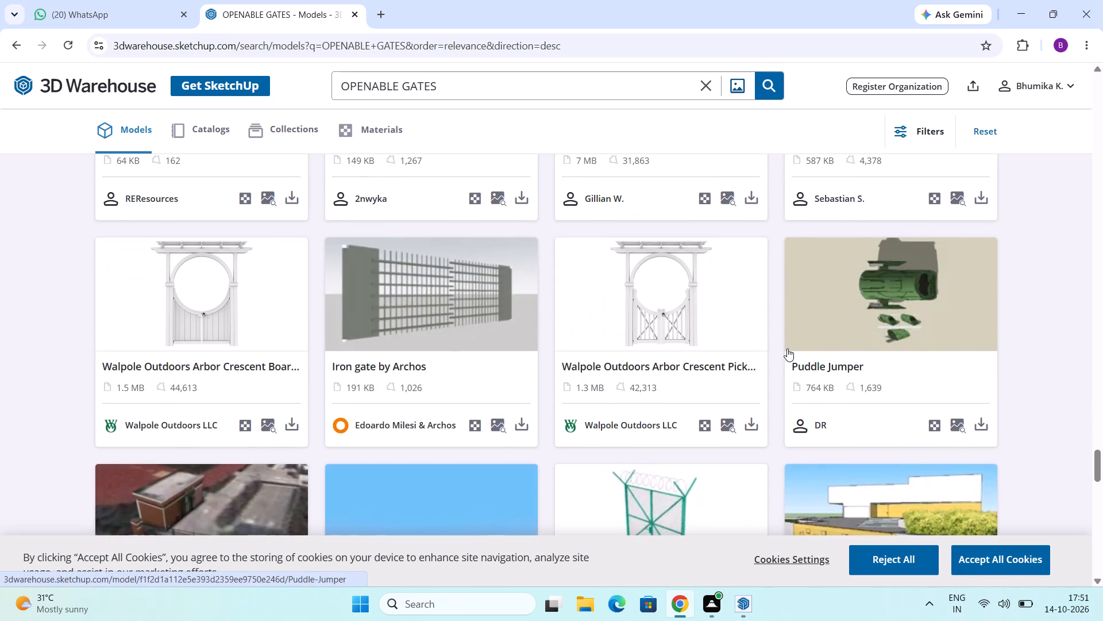
pyautogui.scroll(-6, 787, 348)
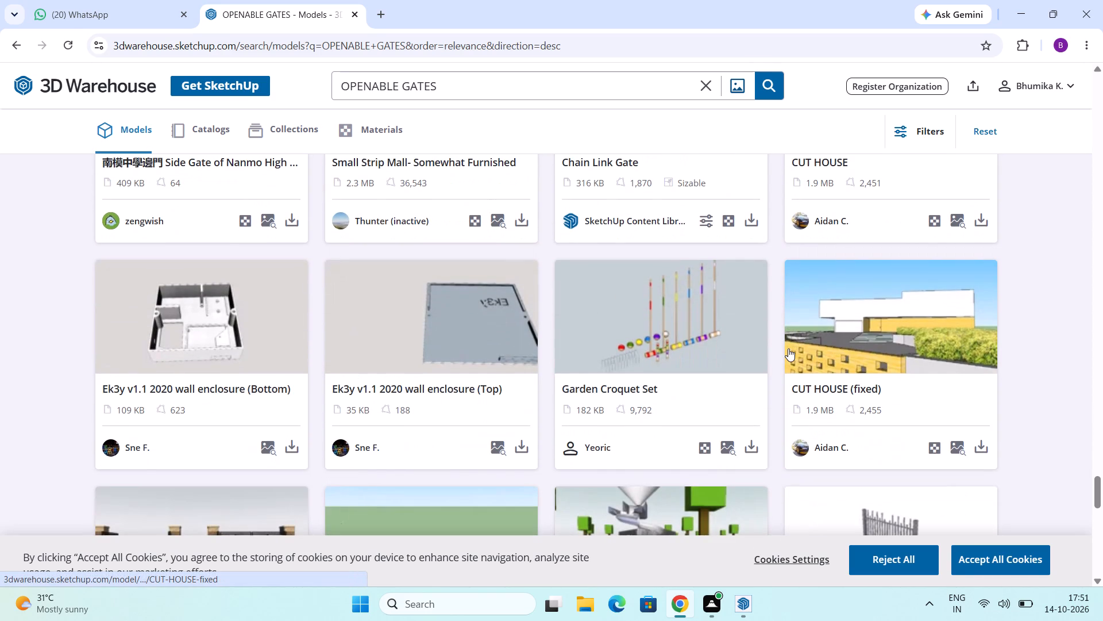
pyautogui.scroll(-8, 788, 348)
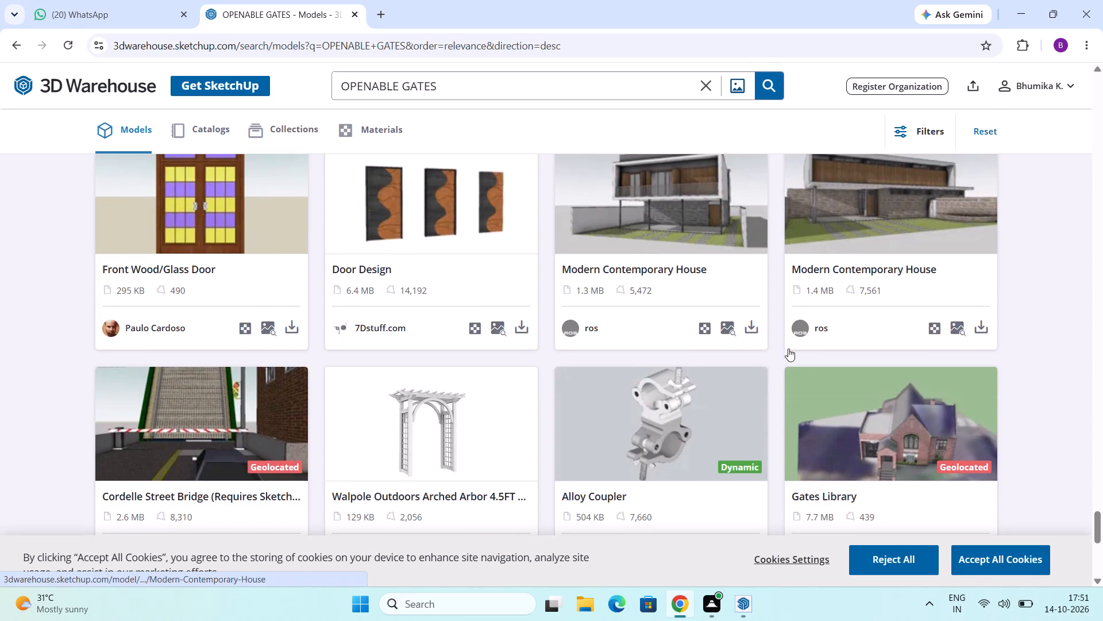
pyautogui.scroll(-5, 788, 348)
# Load a third batch of OPENABLE GATES models and check it through to the end for a suitable gate.
pyautogui.click(587, 276)
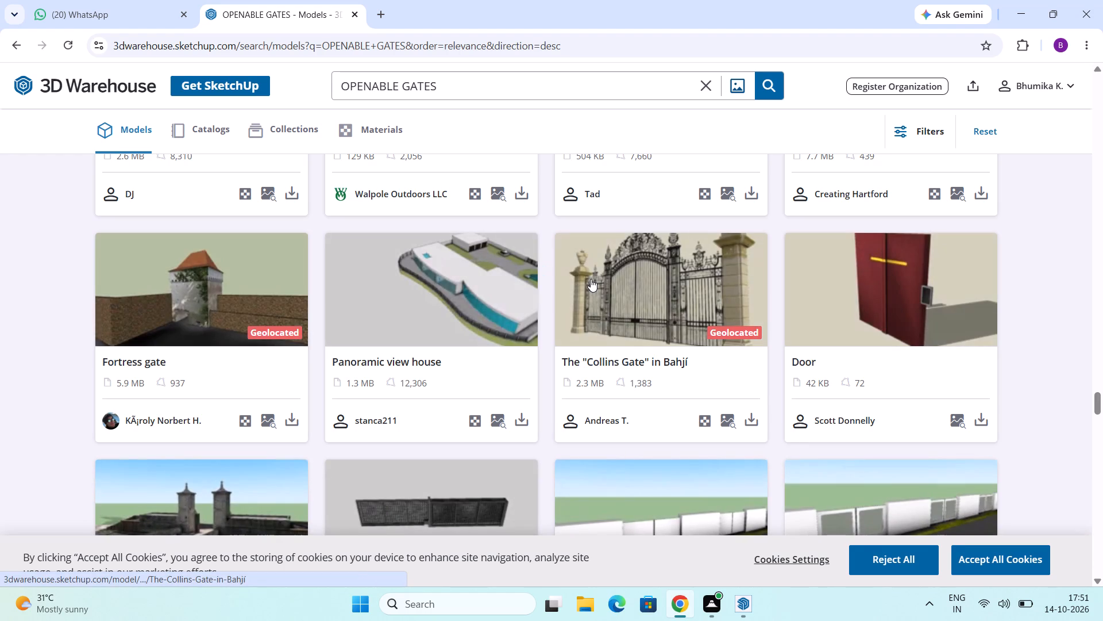
pyautogui.scroll(-4, 608, 279)
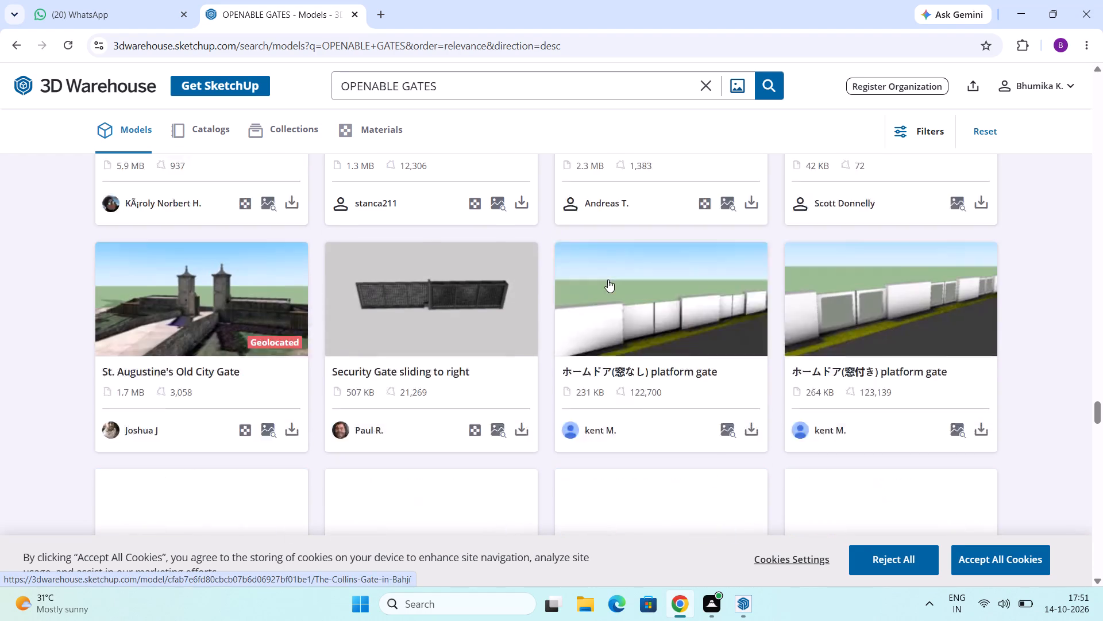
pyautogui.scroll(-6, 609, 270)
pyautogui.scroll(2, 612, 289)
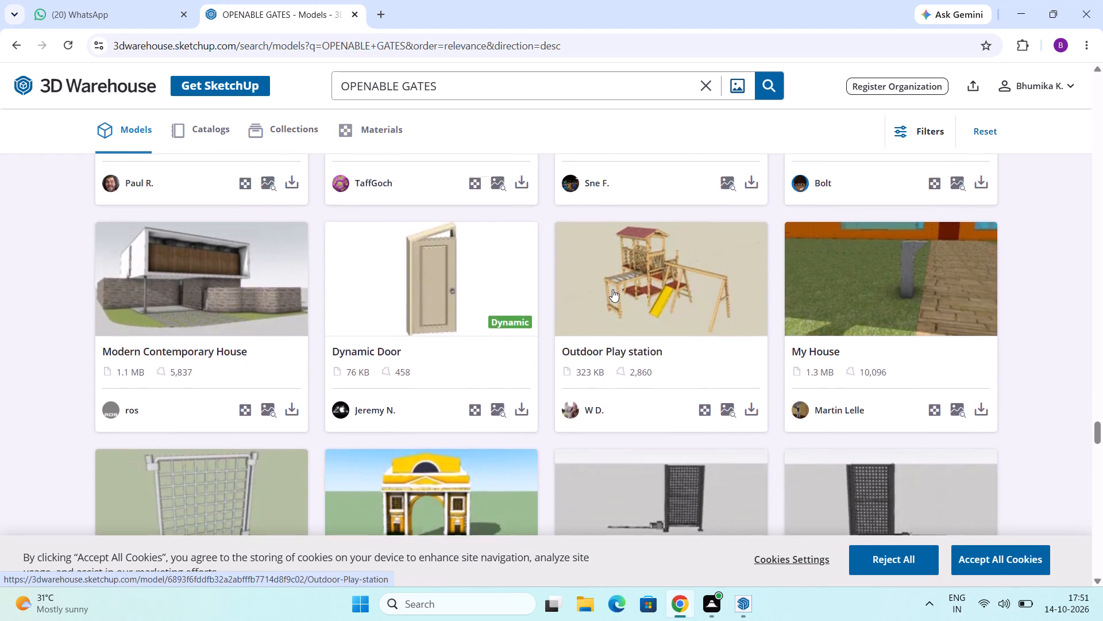
pyautogui.scroll(1, 612, 289)
pyautogui.scroll(-6, 612, 289)
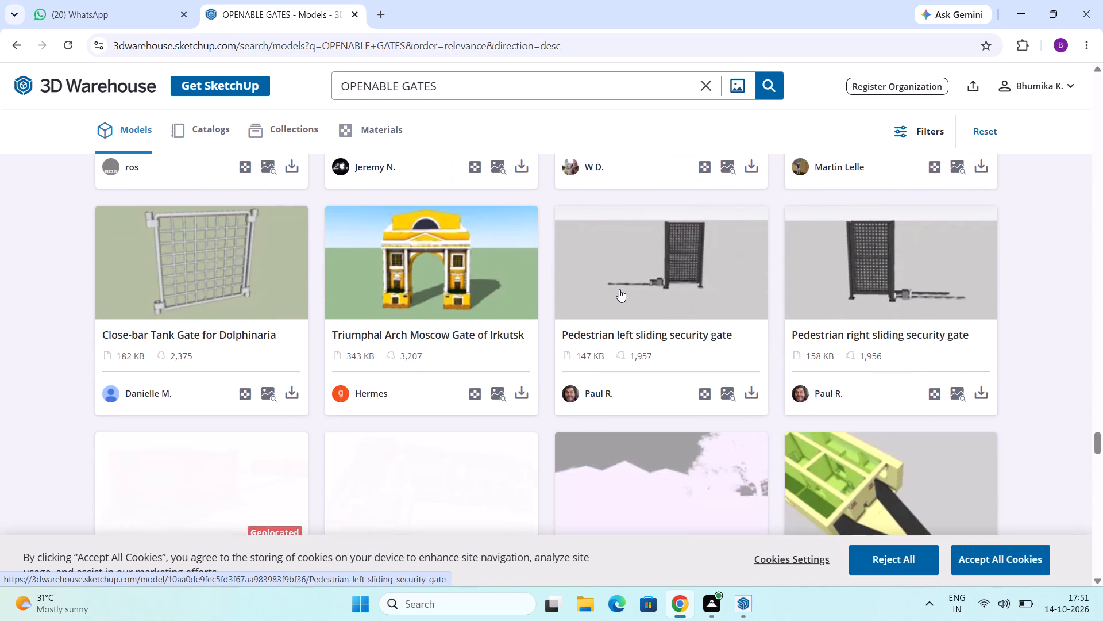
pyautogui.scroll(-3, 630, 291)
pyautogui.scroll(-5, 678, 308)
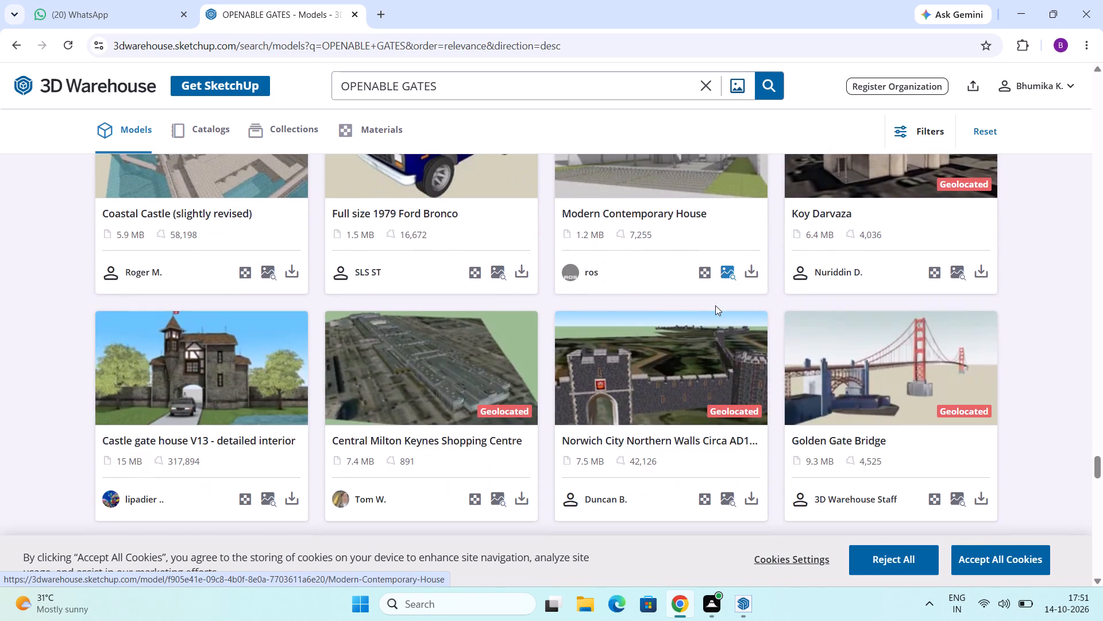
pyautogui.scroll(-8, 695, 279)
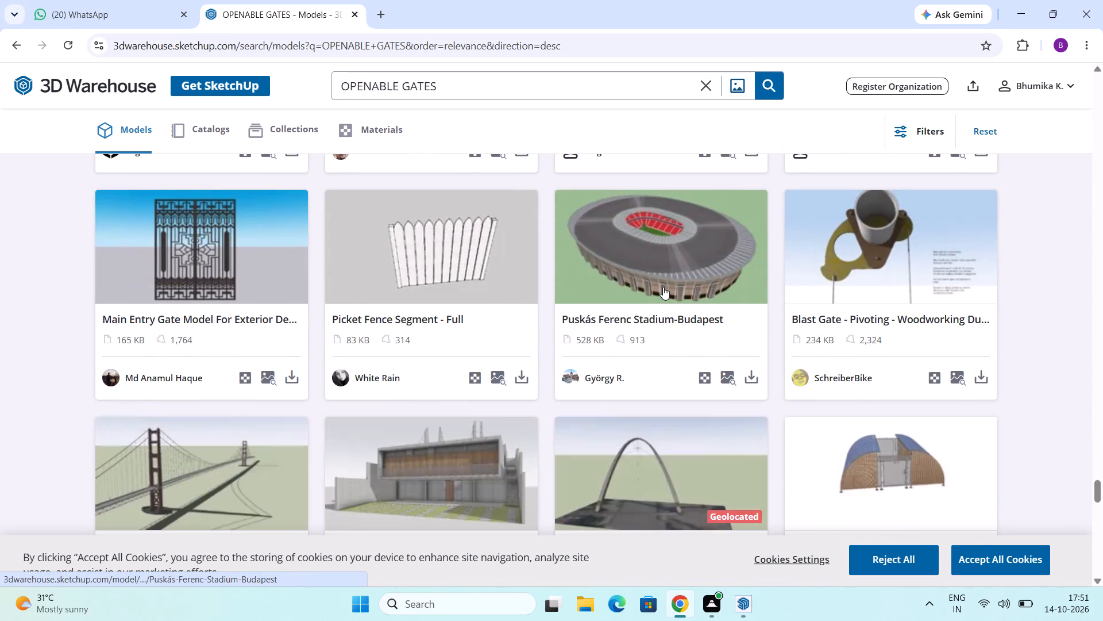
pyautogui.scroll(-7, 665, 287)
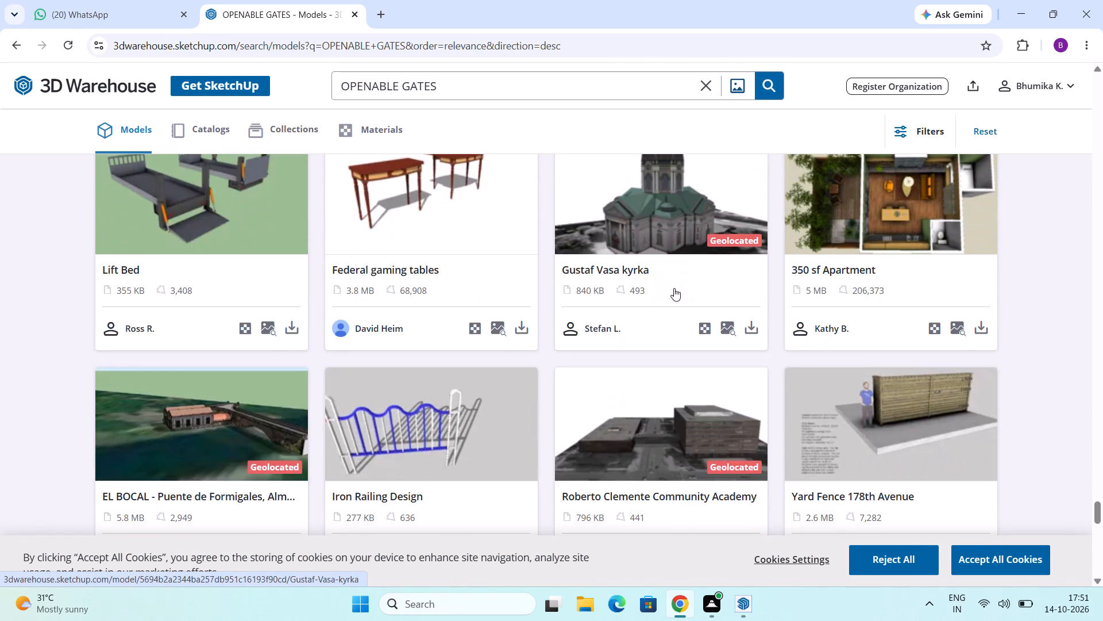
pyautogui.scroll(-7, 649, 274)
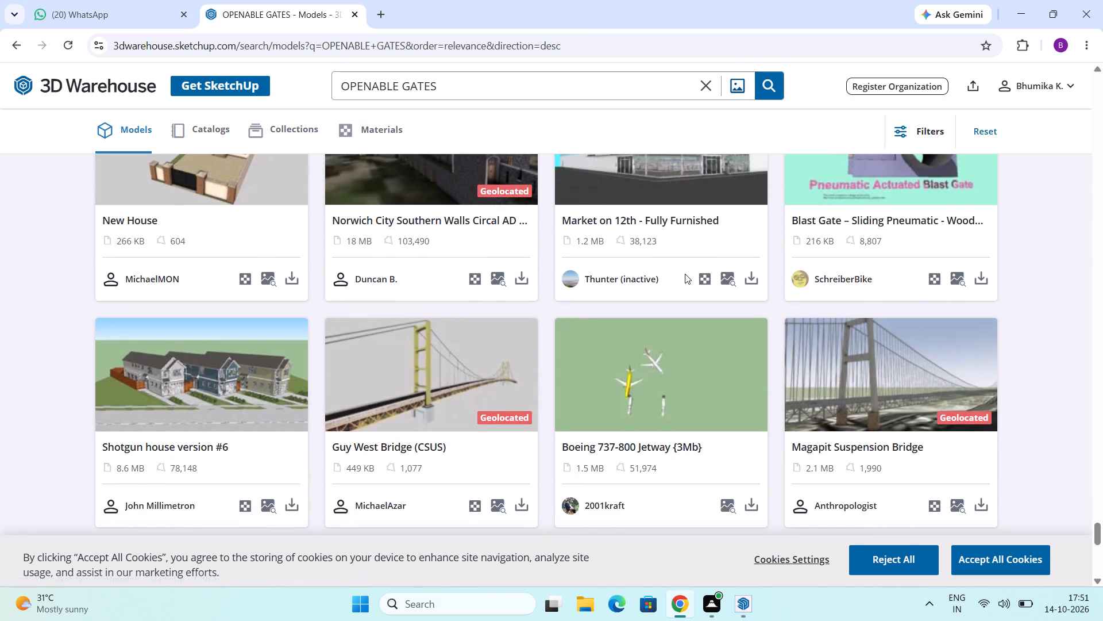
pyautogui.scroll(-7, 685, 274)
pyautogui.scroll(2, 568, 310)
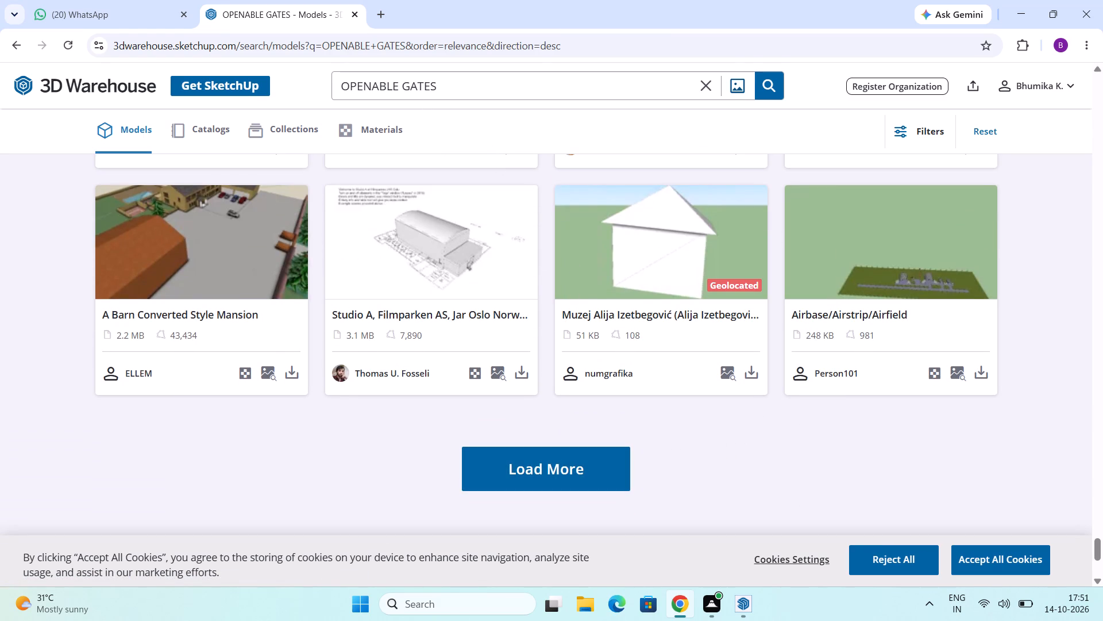
# Search the 3D Warehouse models for GATES again by removing OPENABLE from the search term.
pyautogui.moveTo(404, 87); pyautogui.dragTo(317, 86)
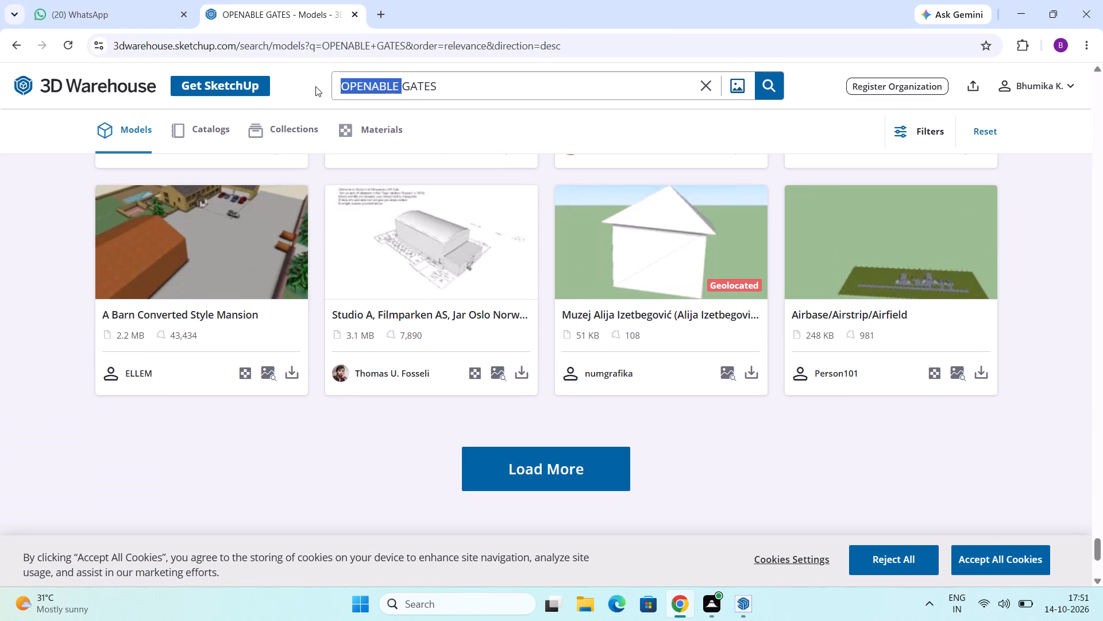
pyautogui.press('BackSpace')
pyautogui.press('Return')
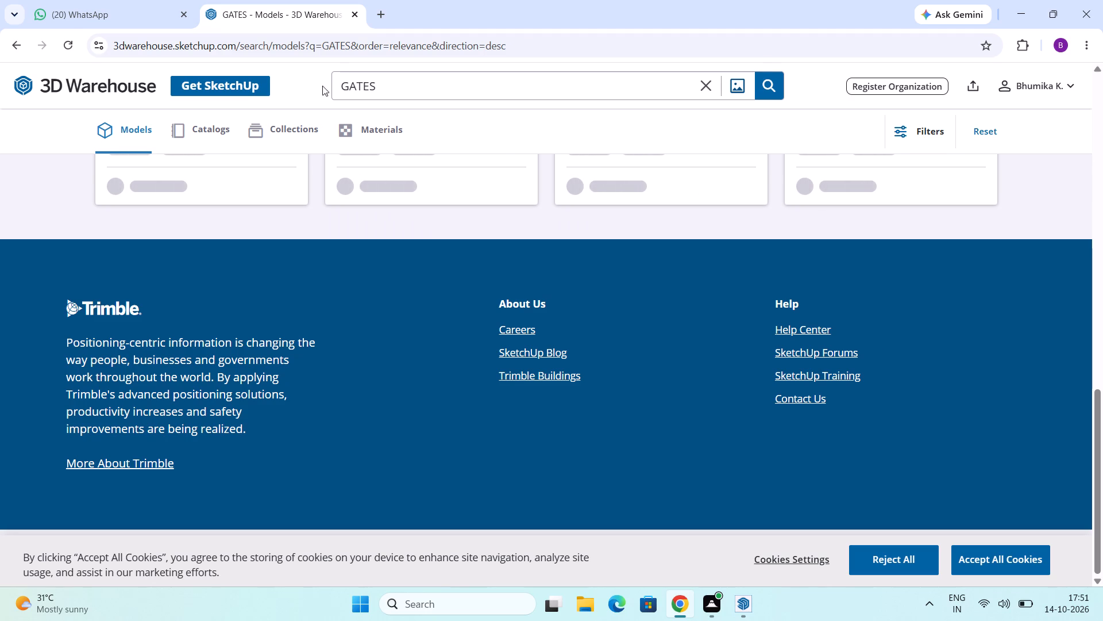
# Look back through the first batch of GATES models from its end to the first results for a suitable gate design.
pyautogui.scroll(2, 506, 323)
pyautogui.scroll(2, 558, 278)
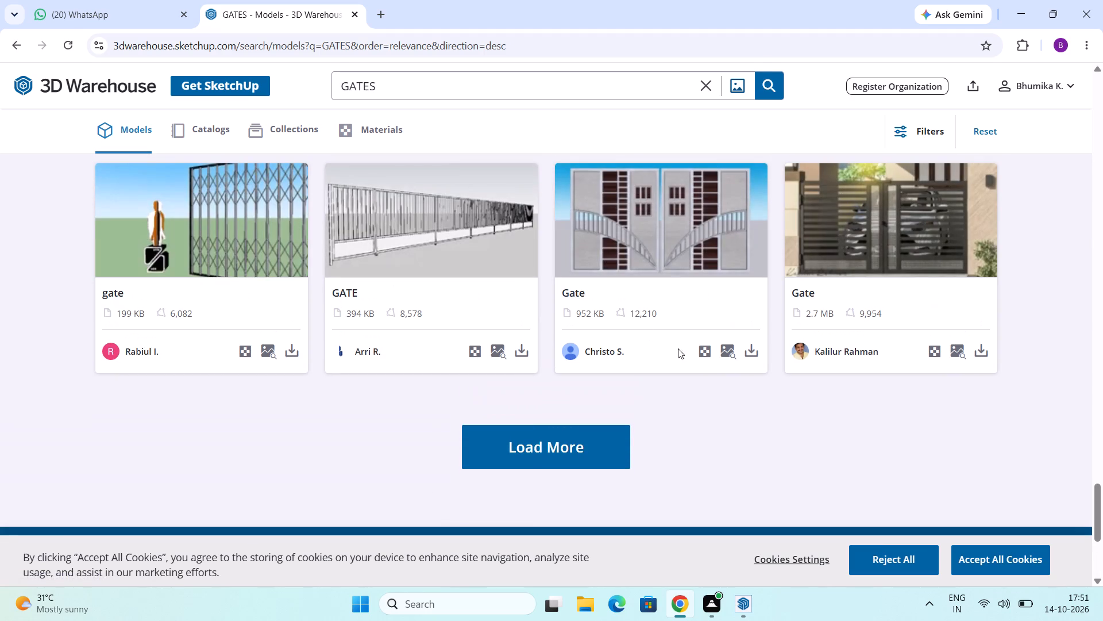
pyautogui.scroll(3, 697, 275)
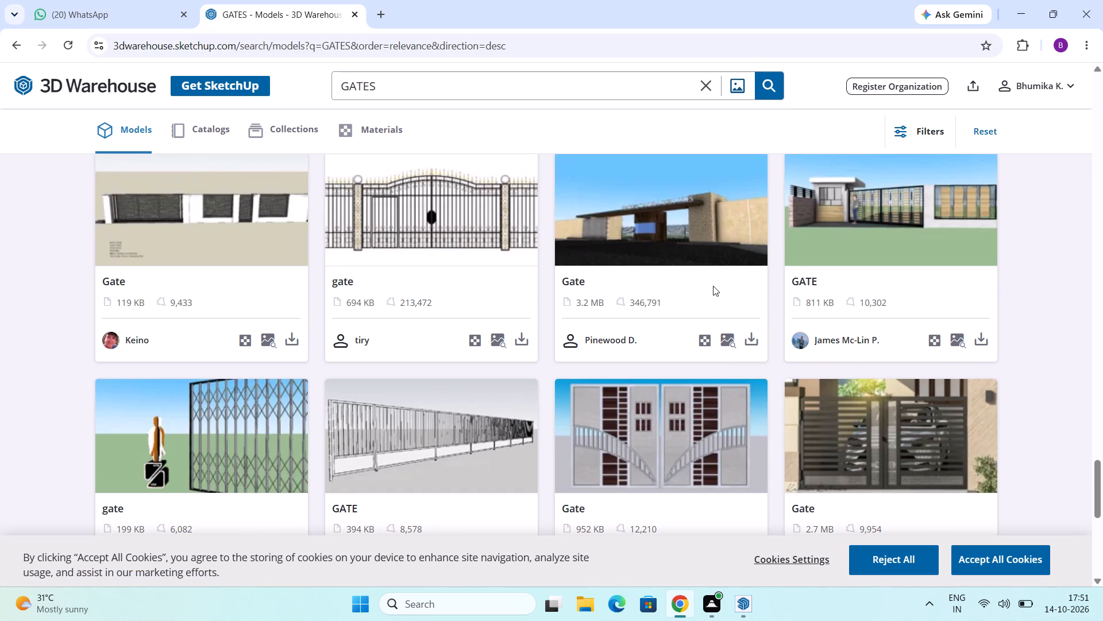
pyautogui.scroll(3, 713, 286)
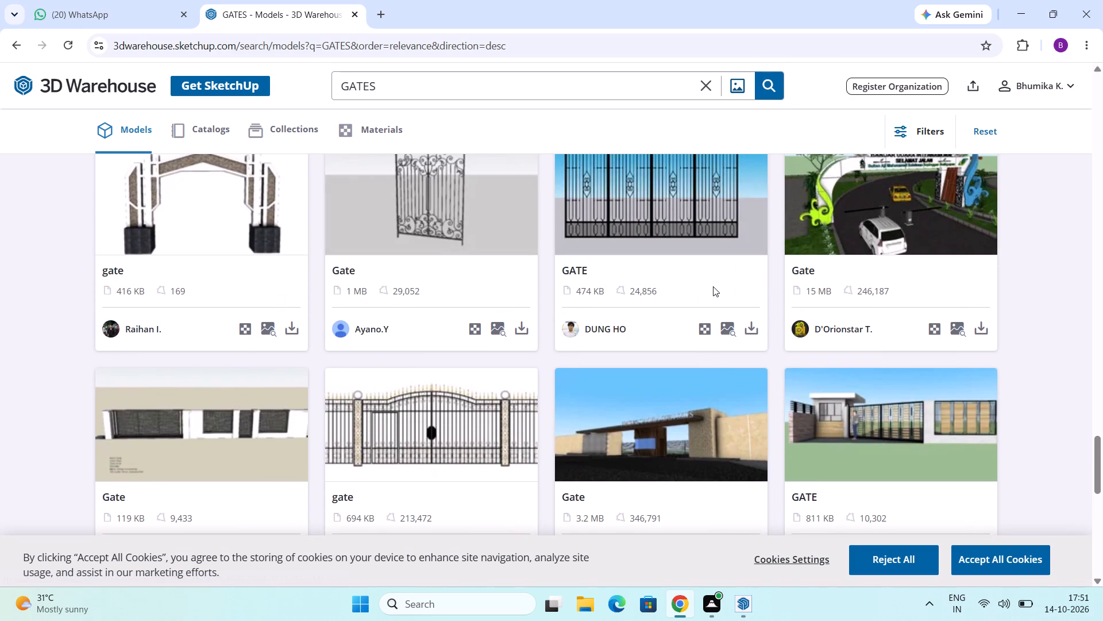
pyautogui.scroll(6, 713, 286)
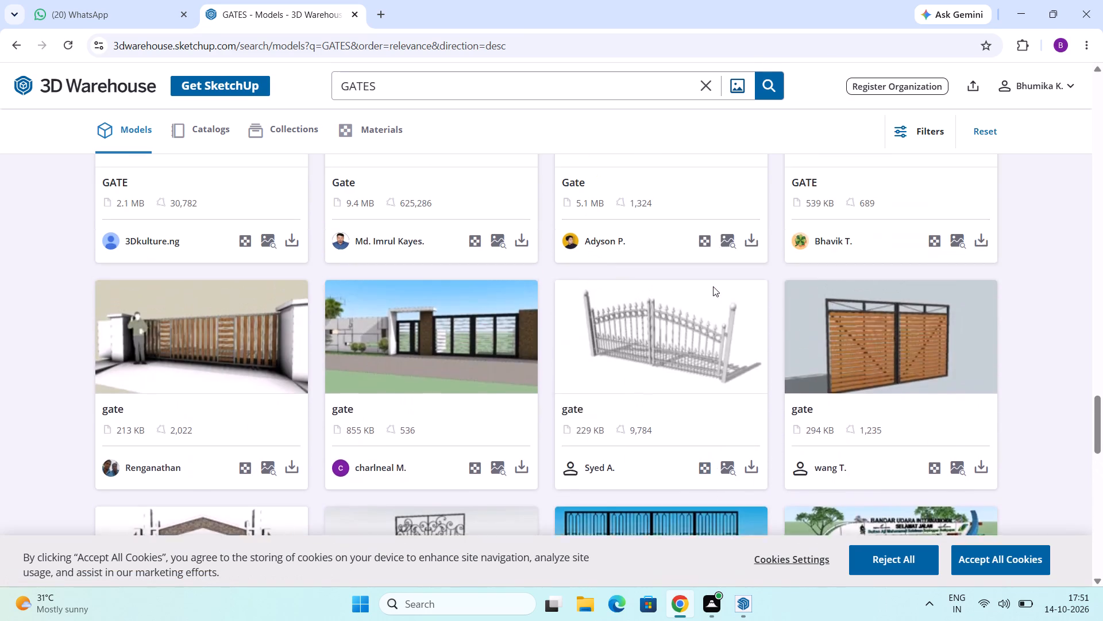
pyautogui.scroll(5, 713, 286)
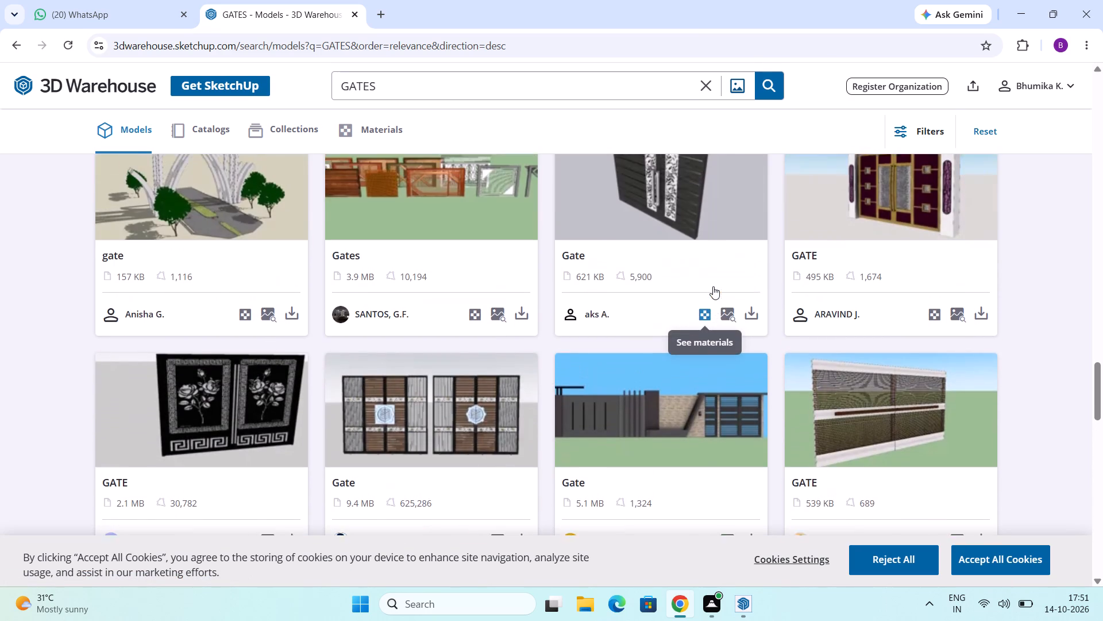
pyautogui.scroll(4, 713, 286)
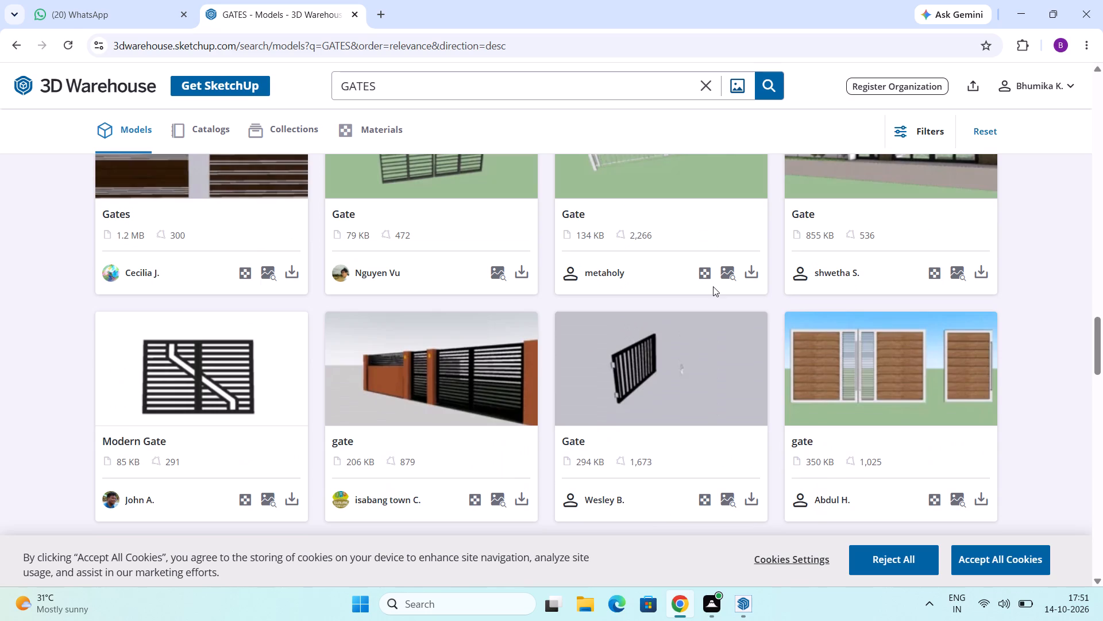
pyautogui.scroll(2, 713, 286)
pyautogui.scroll(-3, 713, 286)
pyautogui.scroll(2, 713, 286)
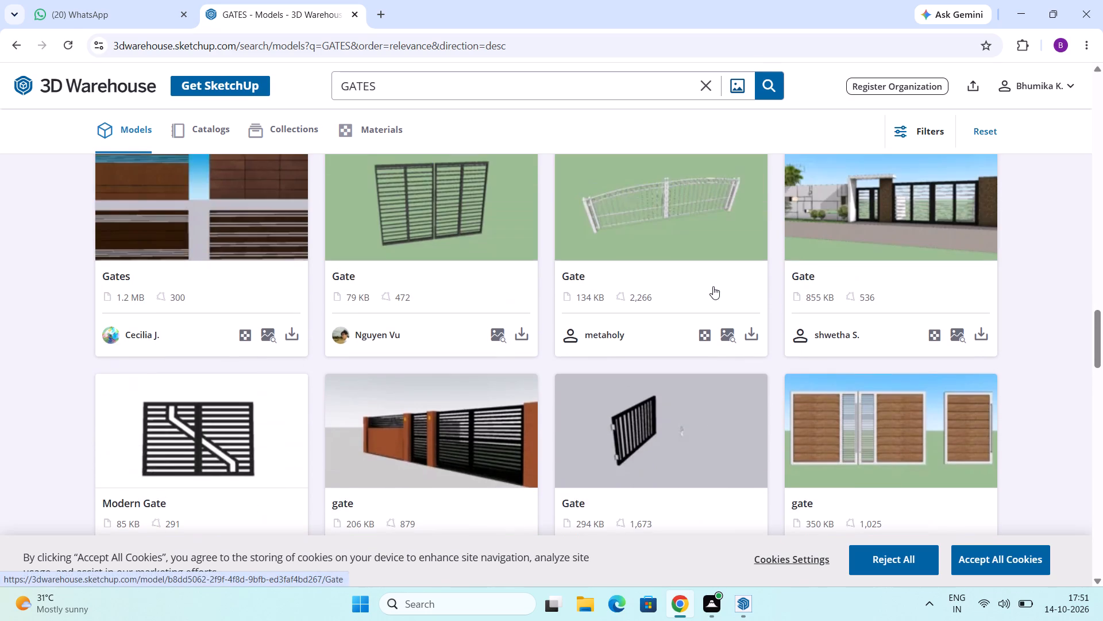
pyautogui.scroll(5, 726, 286)
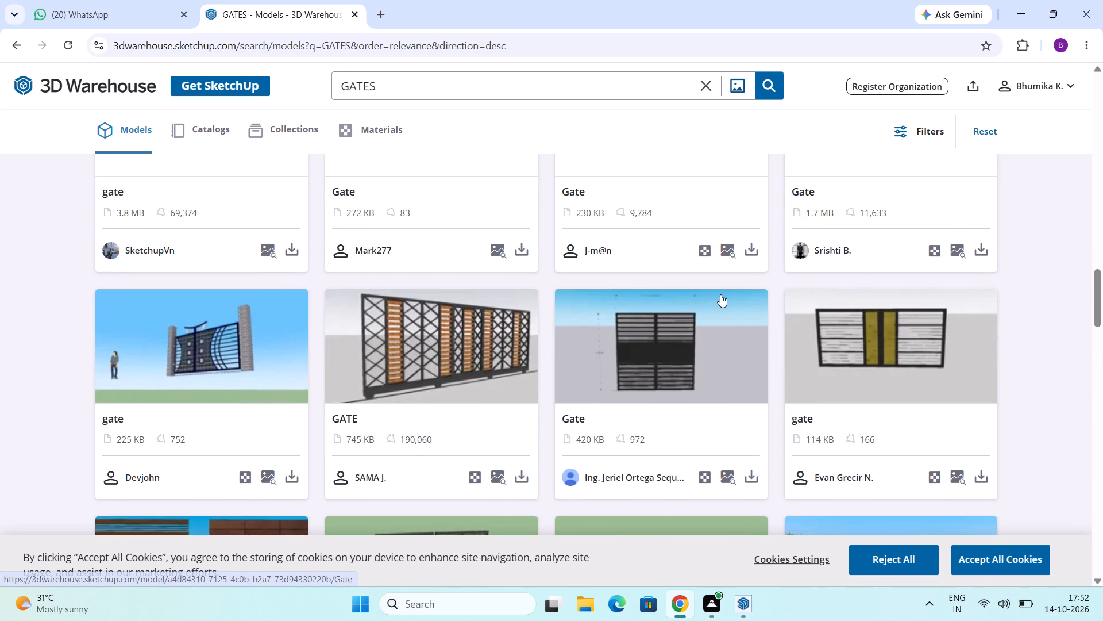
pyautogui.scroll(5, 732, 285)
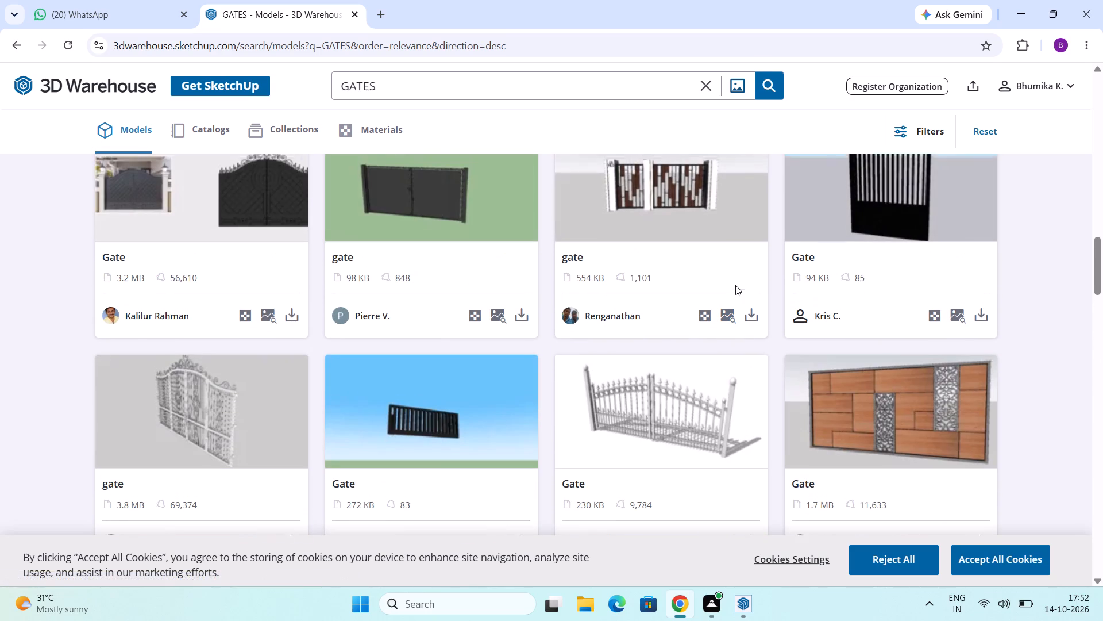
pyautogui.scroll(5, 735, 285)
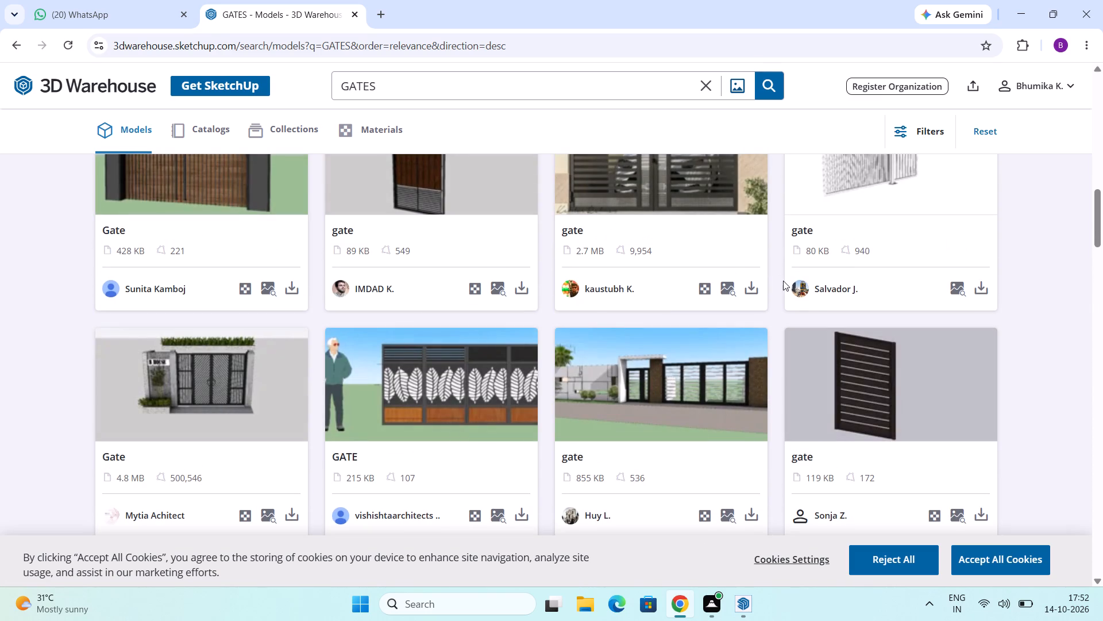
pyautogui.scroll(2, 817, 302)
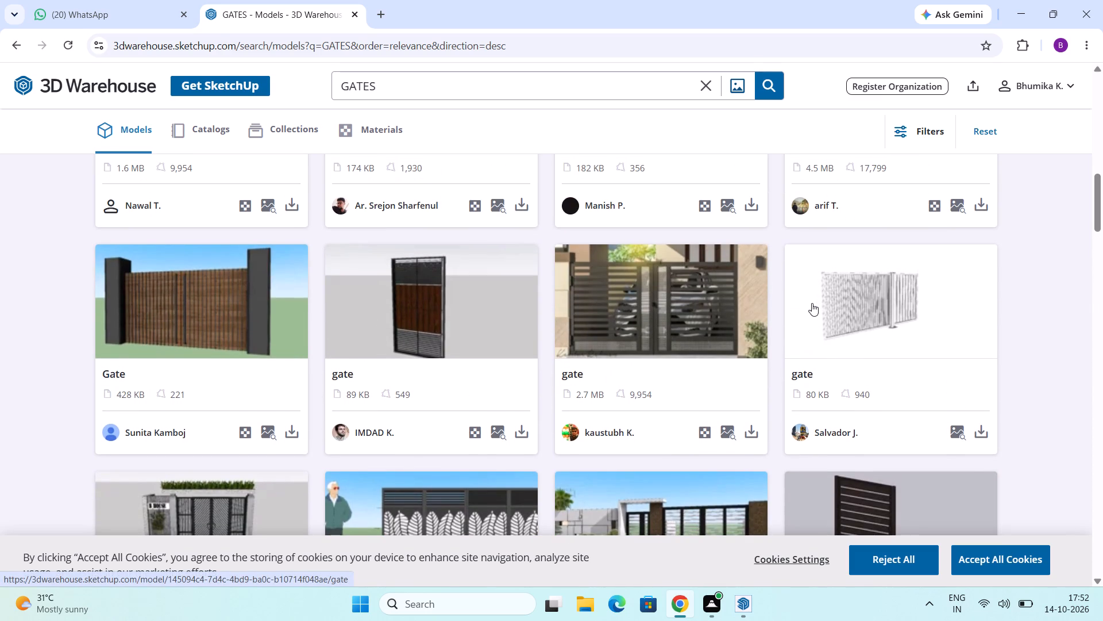
pyautogui.scroll(3, 812, 303)
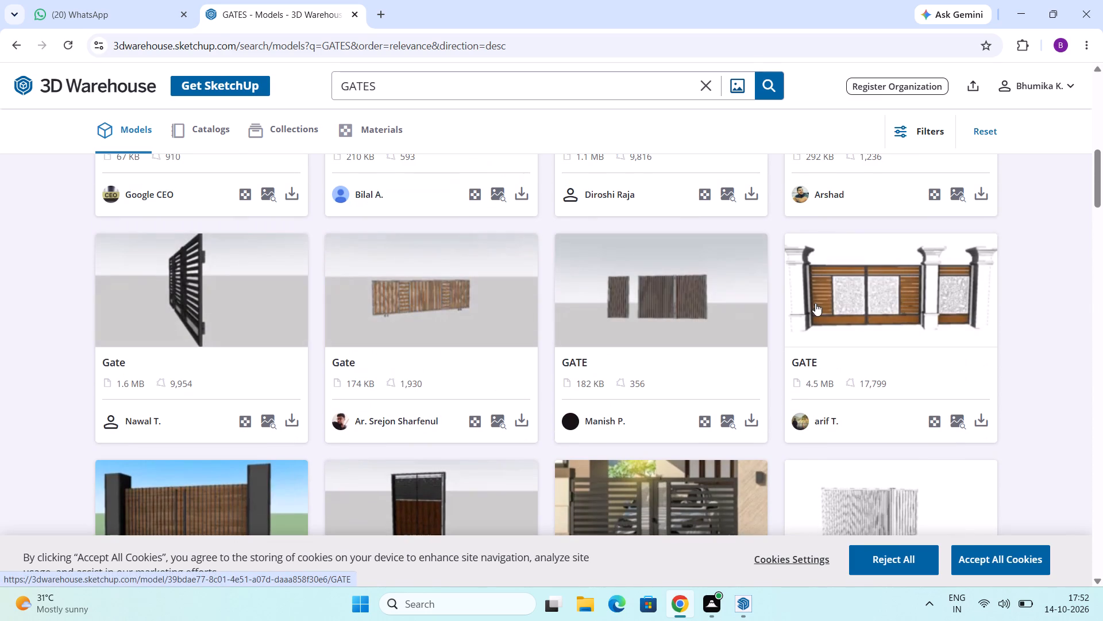
pyautogui.scroll(9, 822, 302)
pyautogui.scroll(-1, 815, 304)
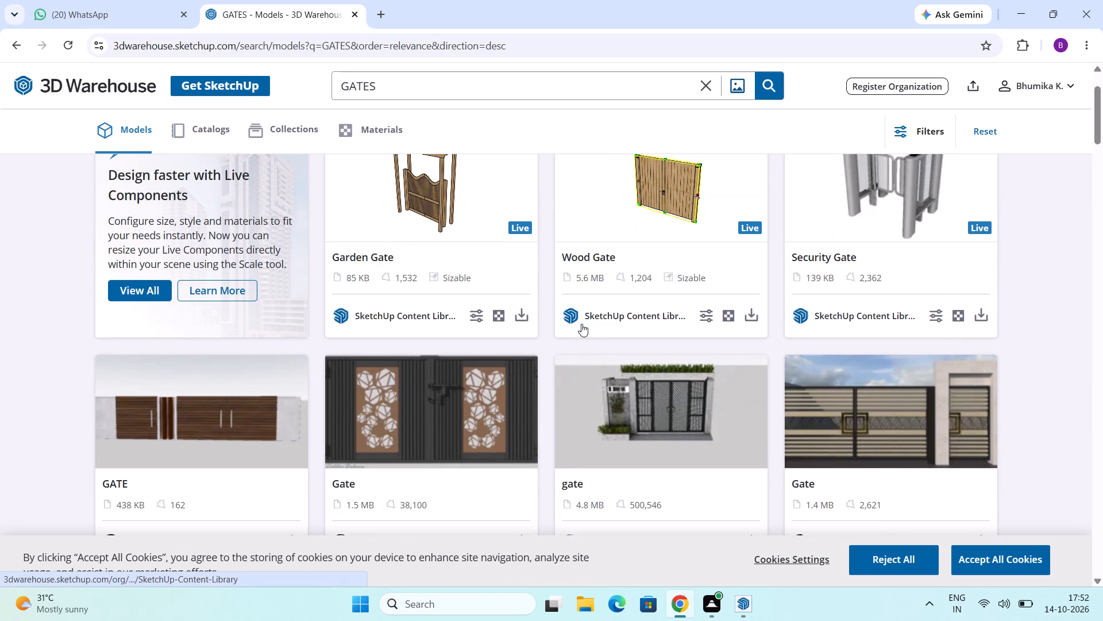
pyautogui.scroll(3, 582, 324)
# Go through the first batch of GATES models again from the top results to the end of the batch, comparing gate designs.
pyautogui.scroll(-3, 746, 327)
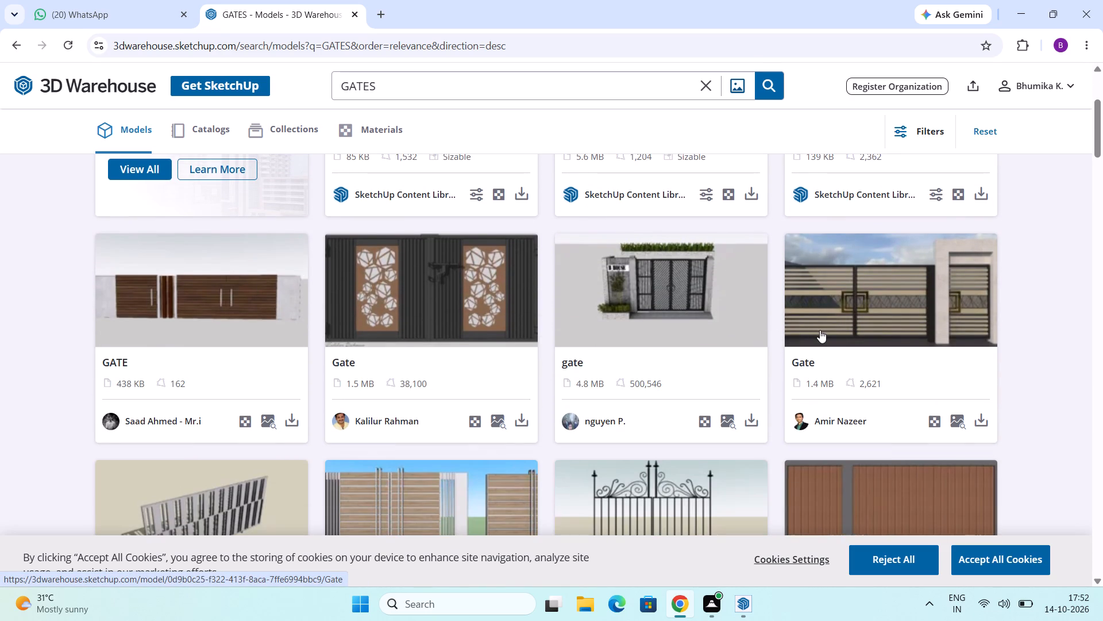
pyautogui.scroll(-2, 819, 332)
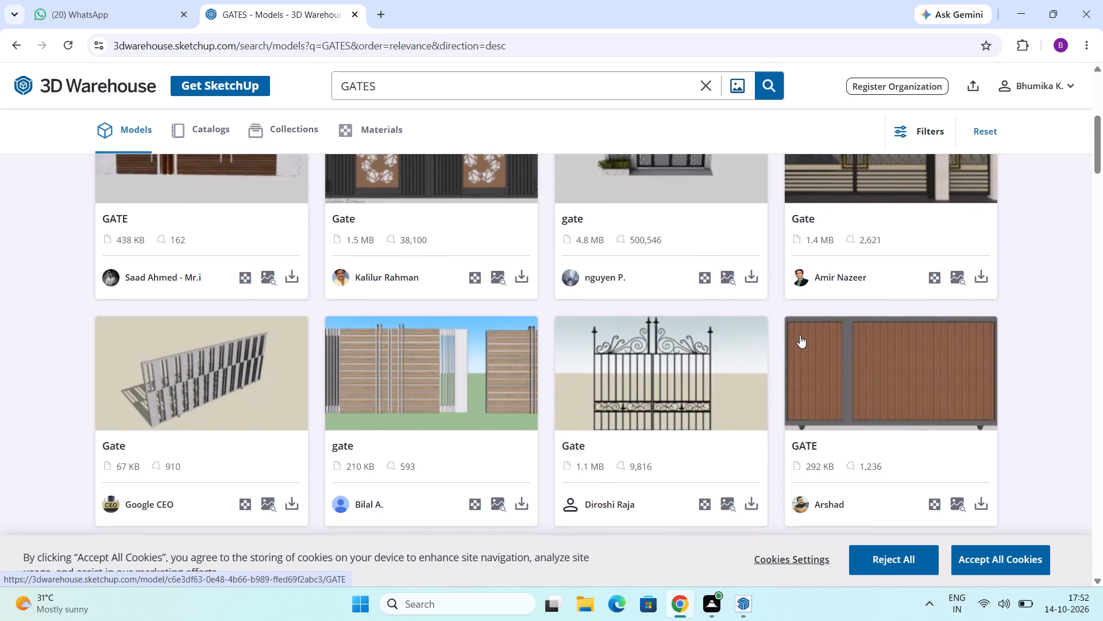
pyautogui.scroll(-8, 800, 335)
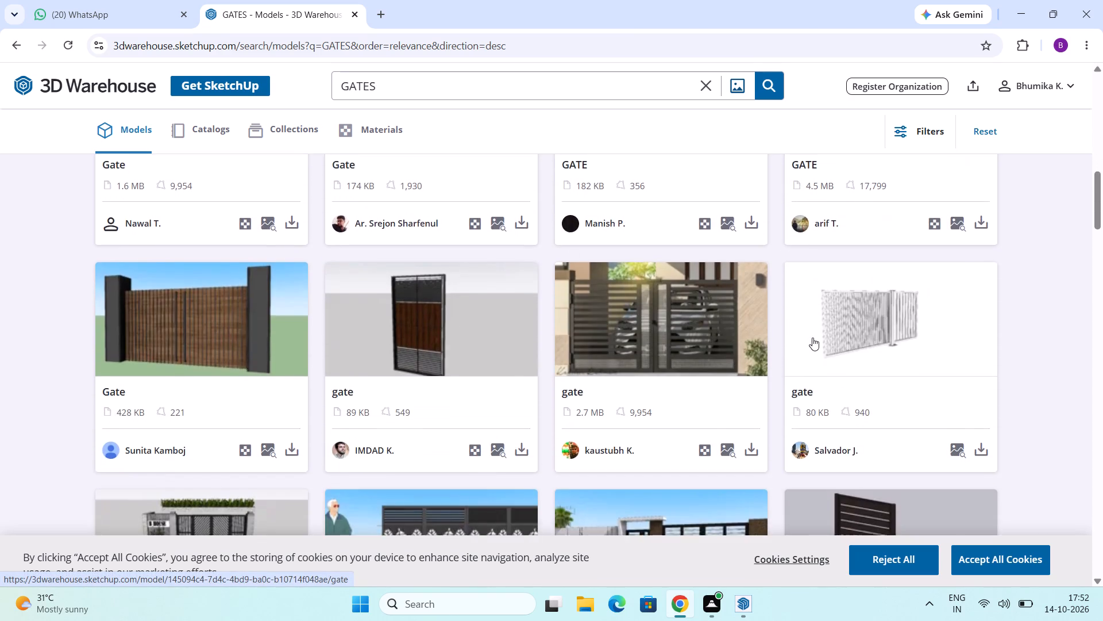
pyautogui.scroll(-7, 812, 338)
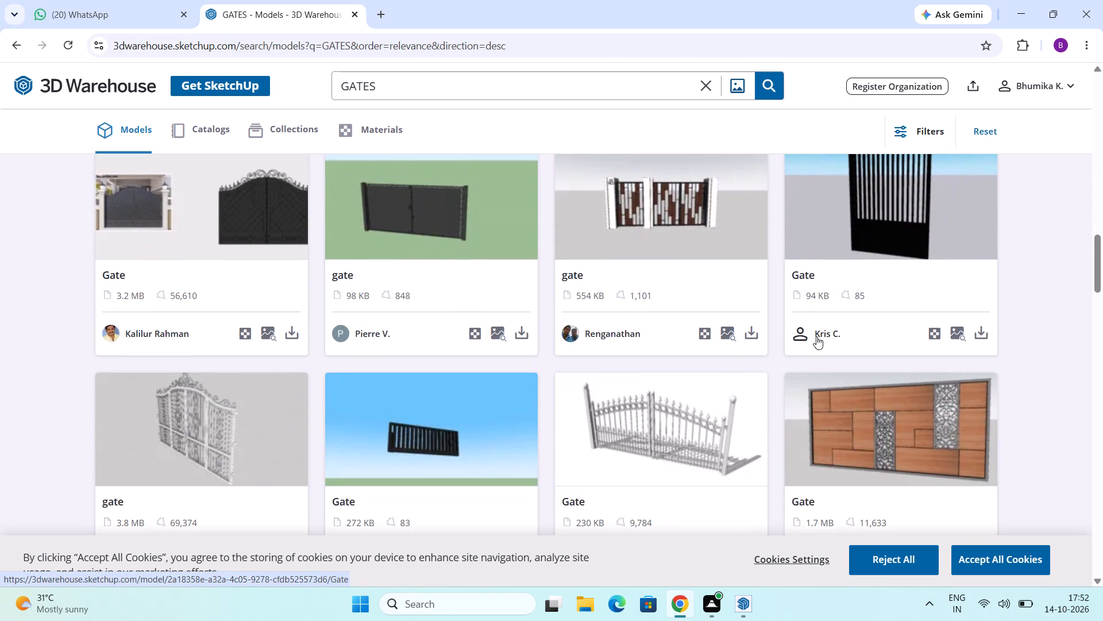
pyautogui.scroll(-3, 825, 320)
pyautogui.scroll(-3, 892, 333)
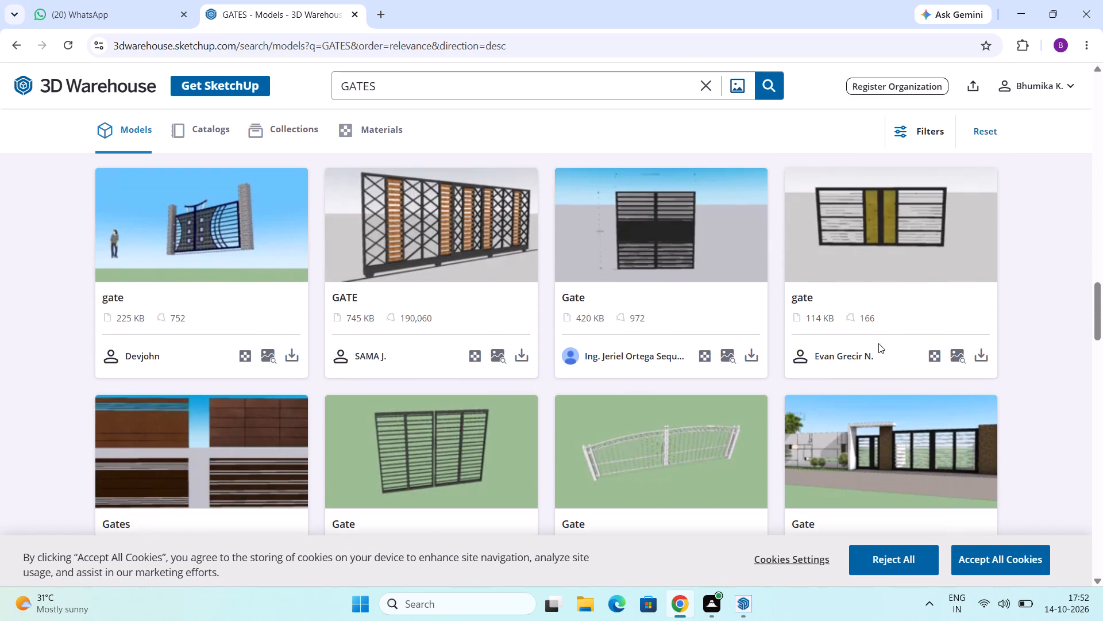
pyautogui.scroll(-3, 878, 343)
pyautogui.scroll(-3, 833, 331)
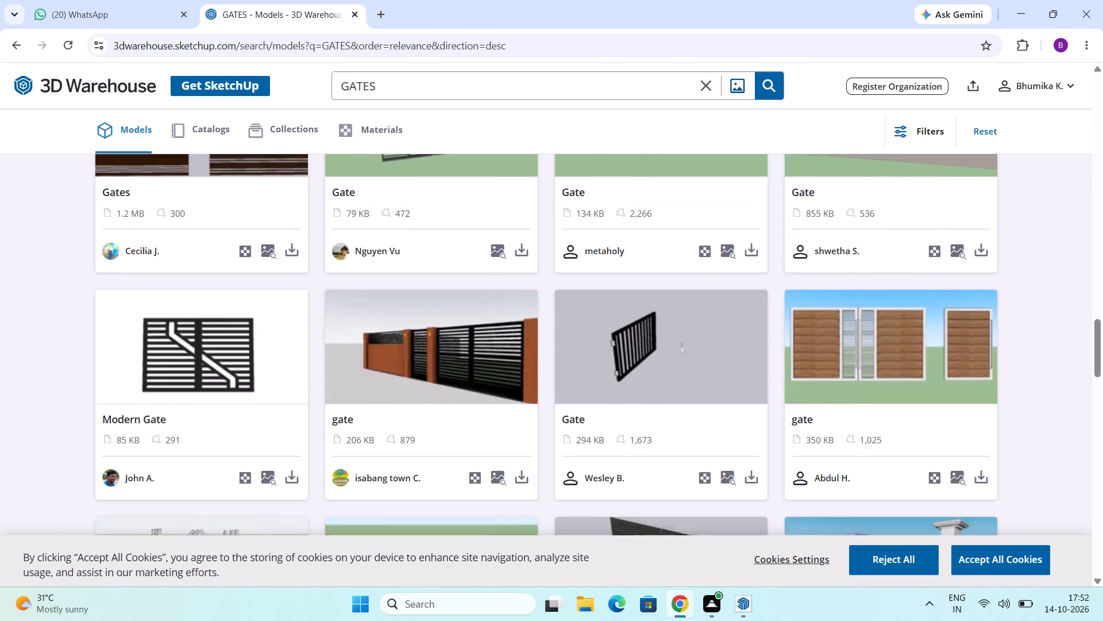
pyautogui.scroll(-2, 854, 323)
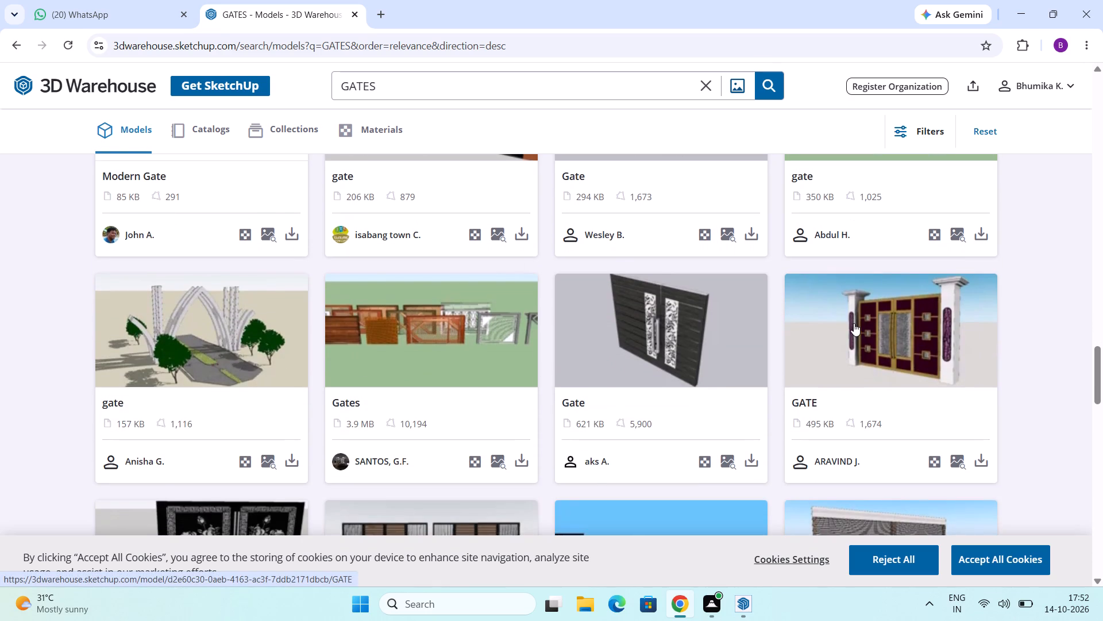
pyautogui.scroll(-5, 854, 323)
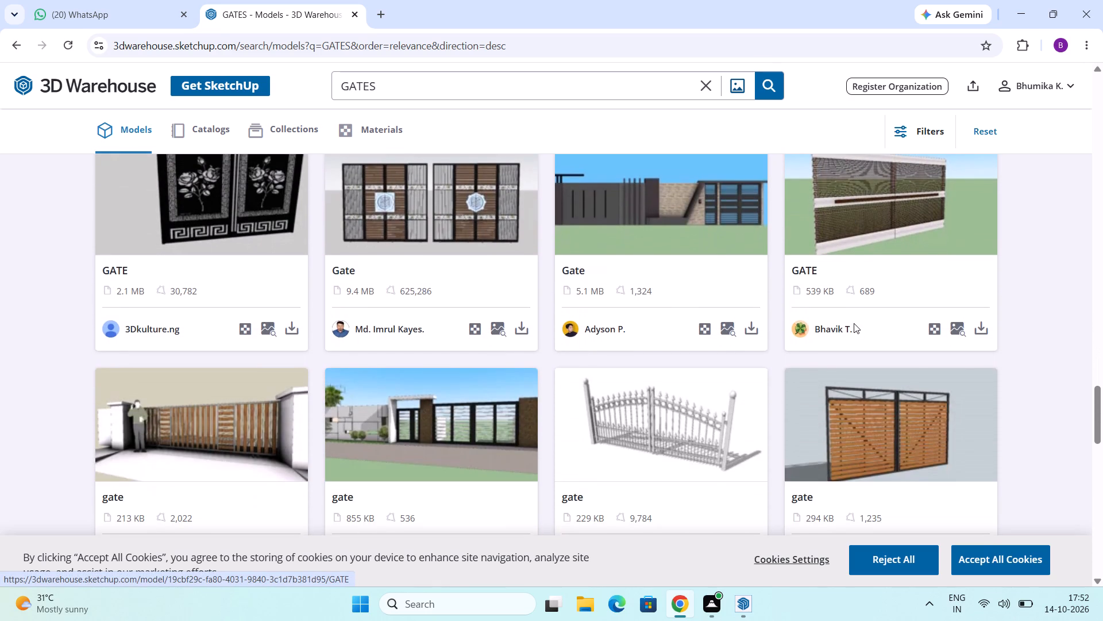
pyautogui.scroll(-4, 854, 323)
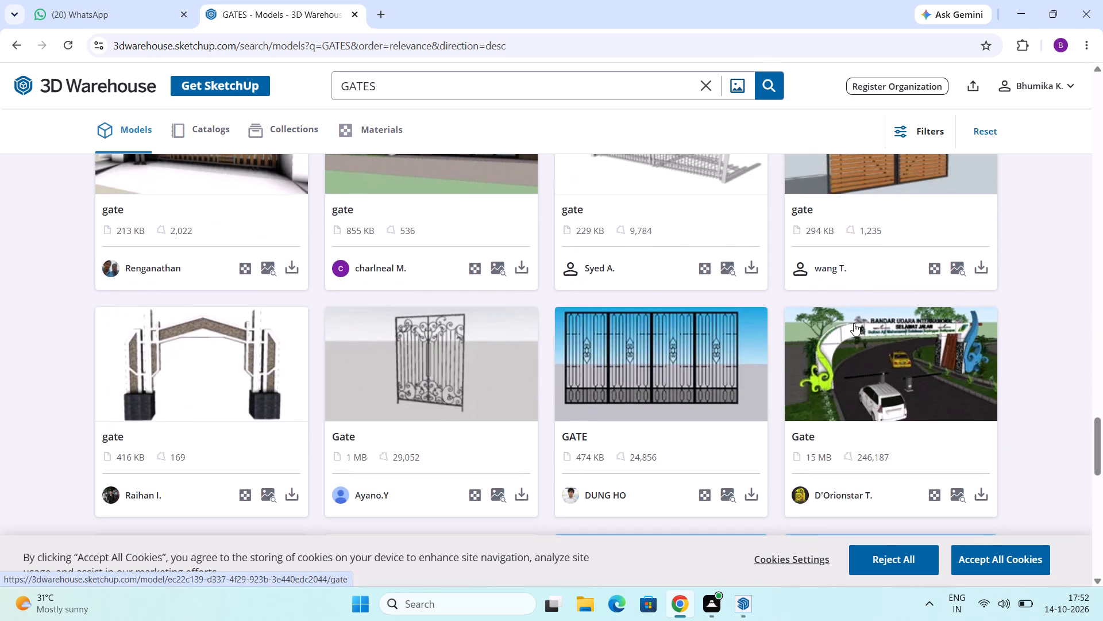
pyautogui.scroll(-5, 854, 323)
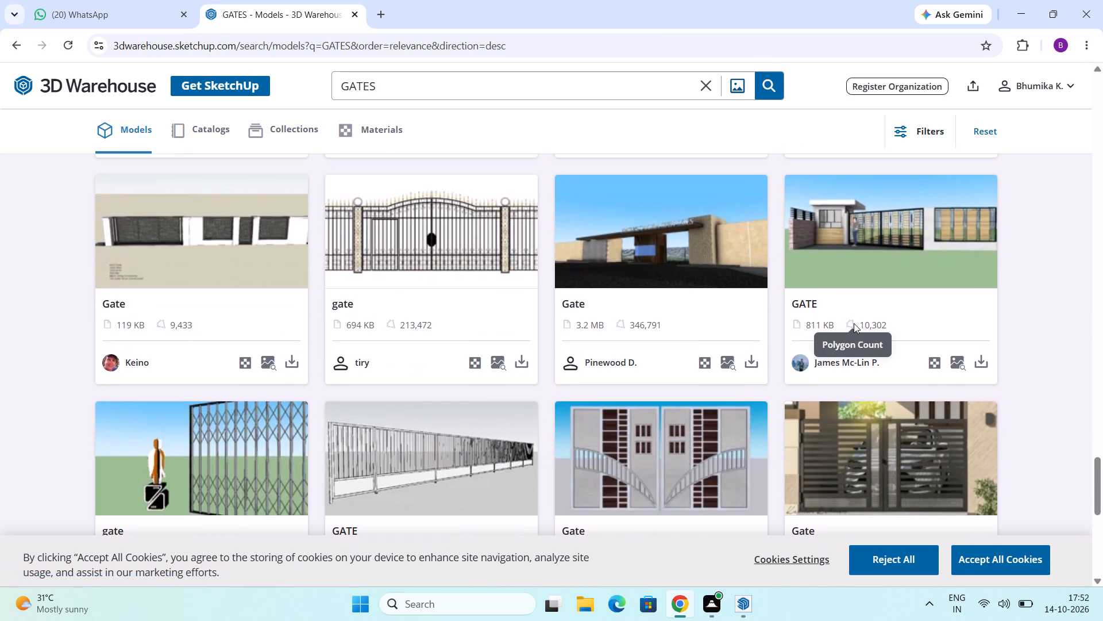
pyautogui.scroll(-4, 854, 323)
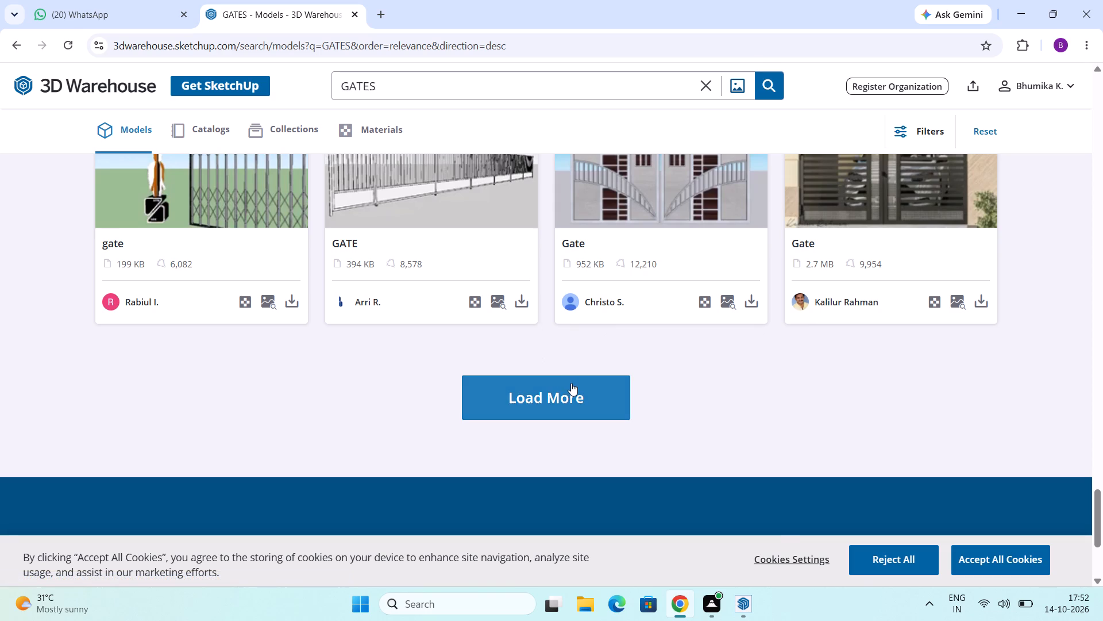
# Load a second batch of GATES models and check it through to the end for a suitable gate design.
pyautogui.click(572, 383)
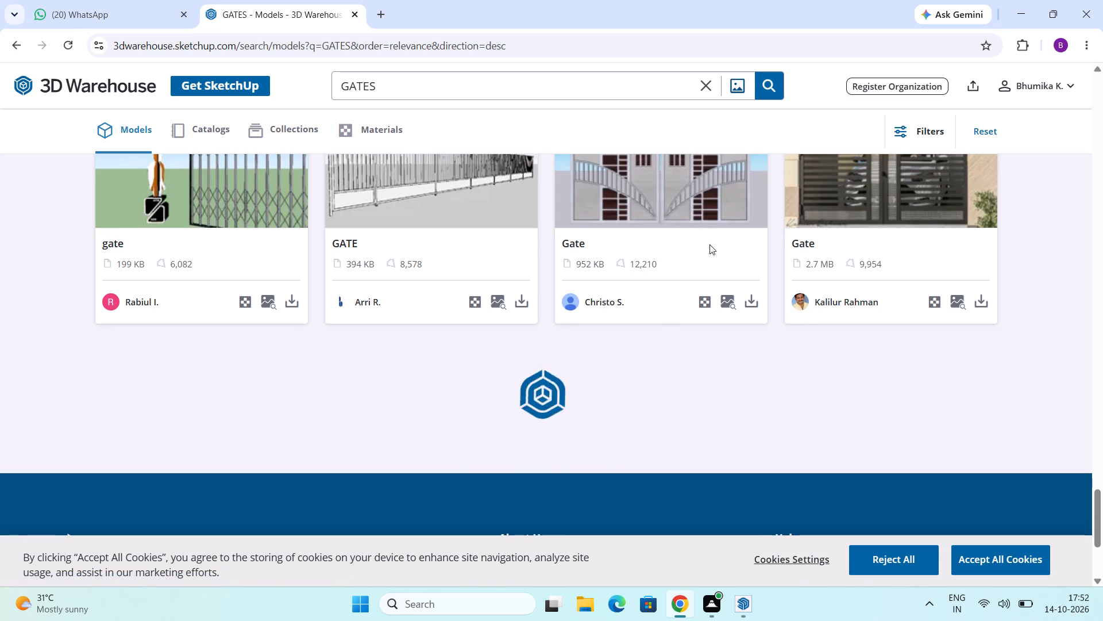
pyautogui.scroll(-1, 685, 197)
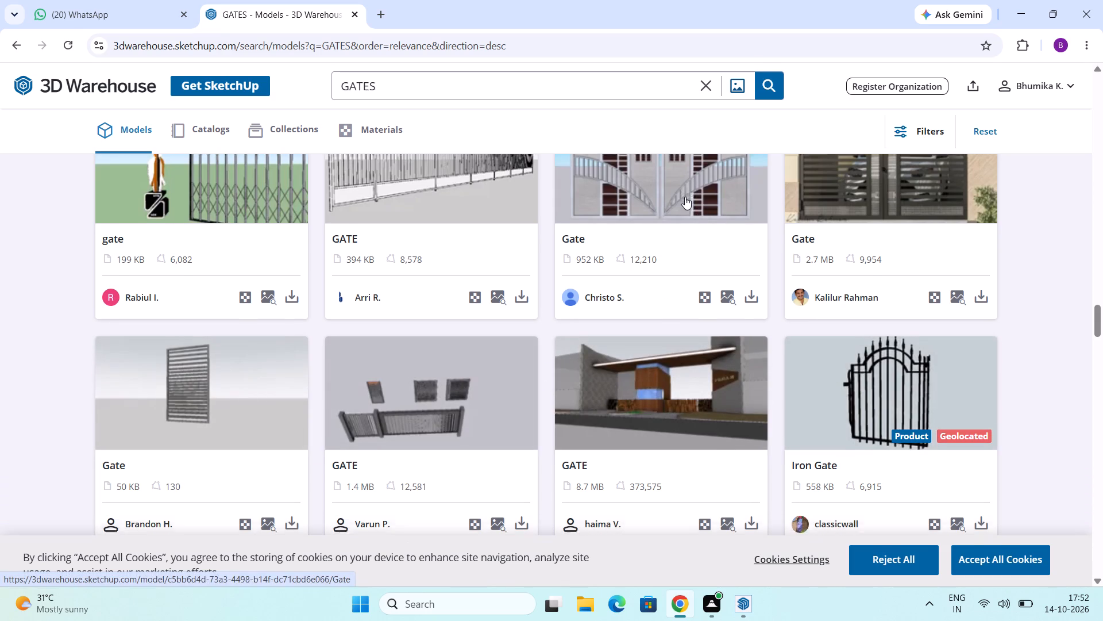
pyautogui.scroll(-7, 685, 197)
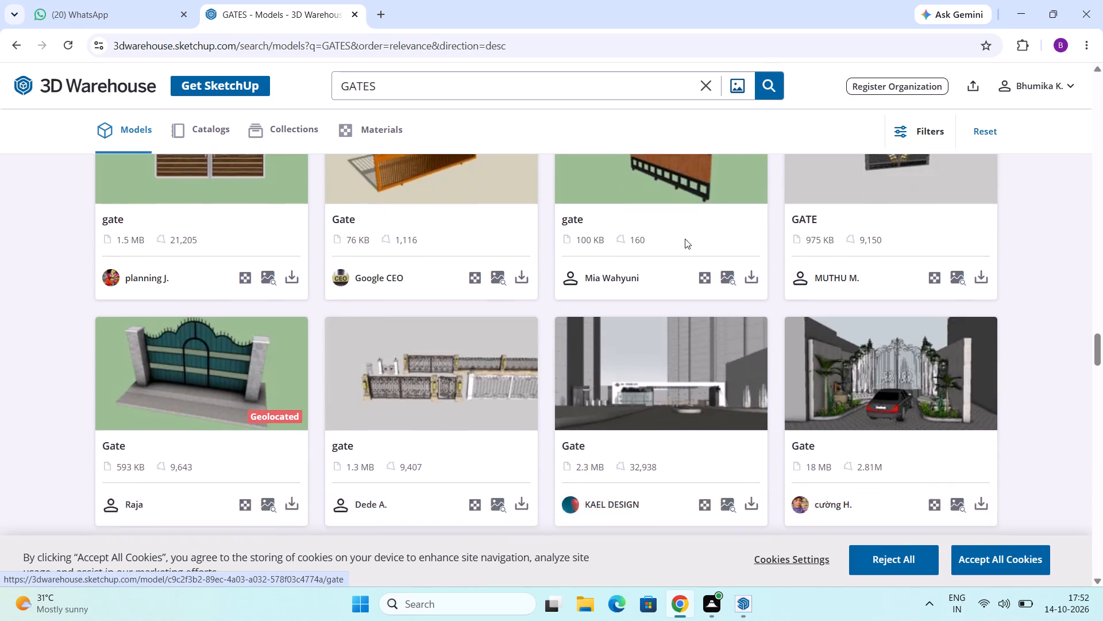
pyautogui.scroll(-3, 688, 251)
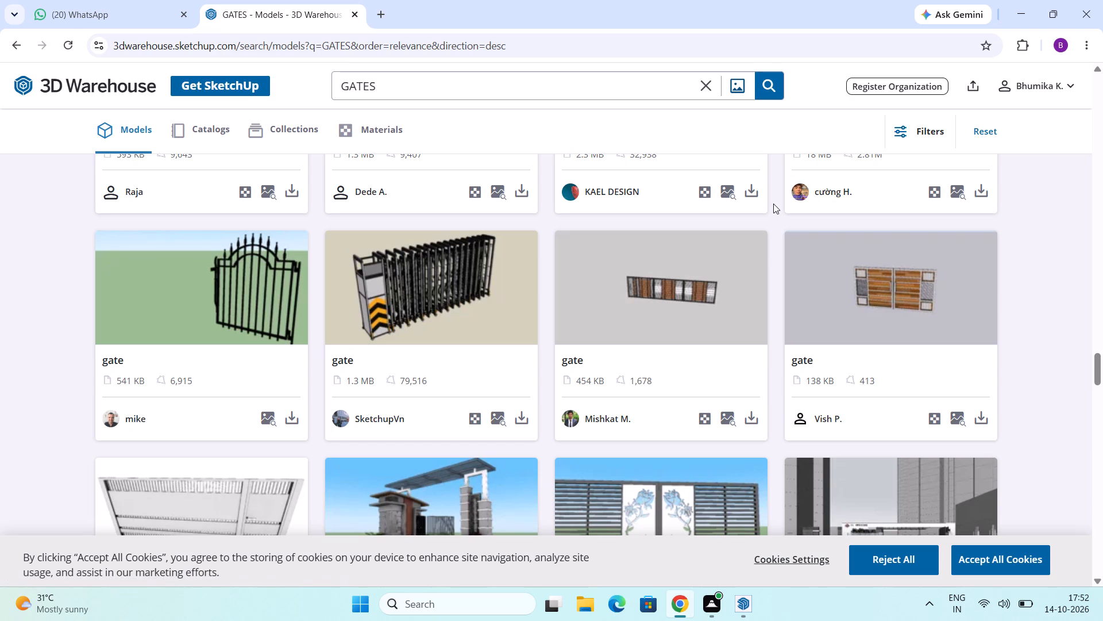
pyautogui.scroll(-4, 583, 388)
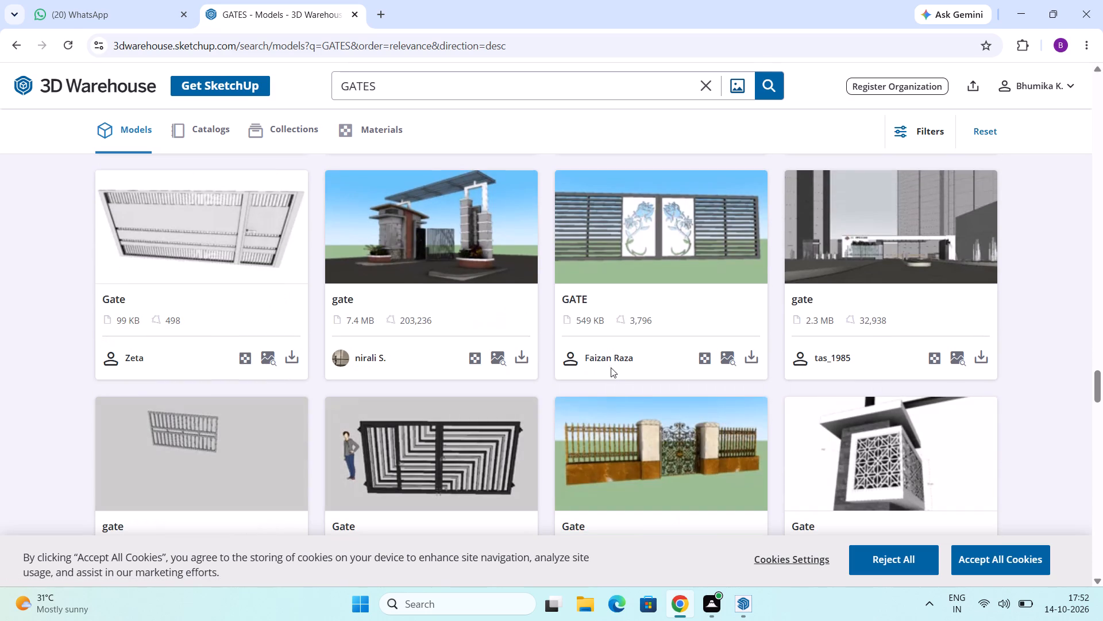
pyautogui.scroll(-3, 621, 388)
pyautogui.scroll(-3, 664, 370)
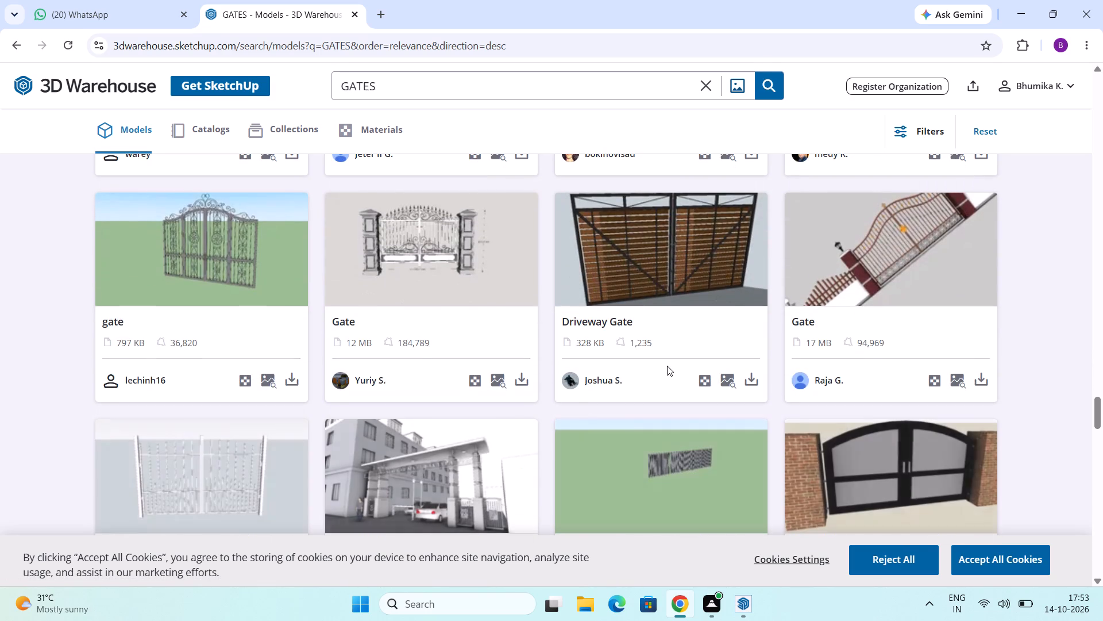
pyautogui.scroll(-6, 678, 361)
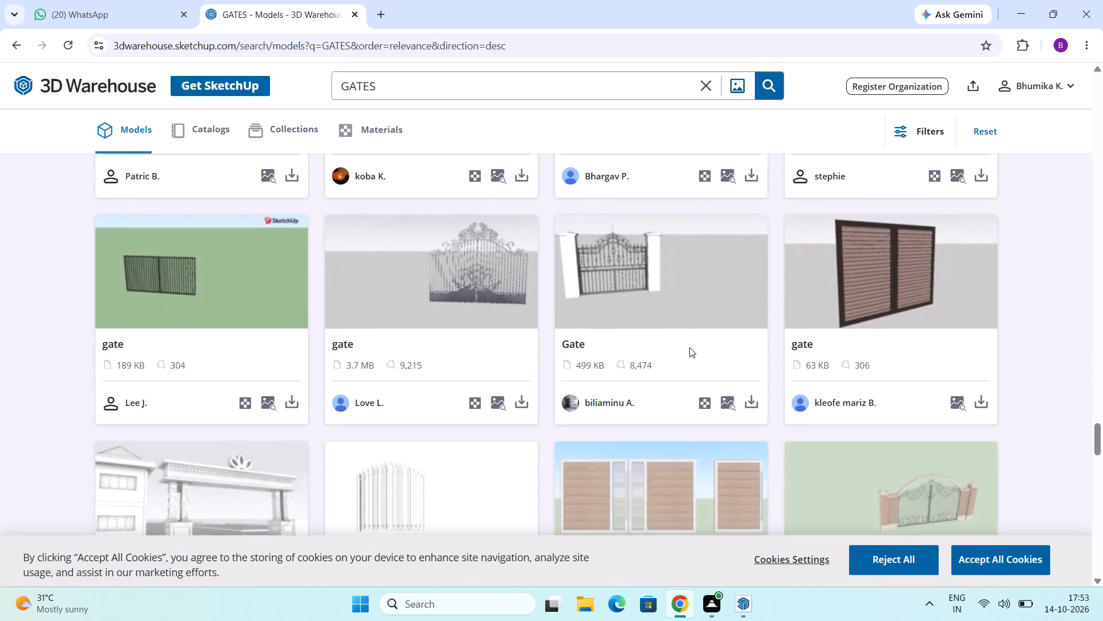
pyautogui.scroll(-4, 678, 275)
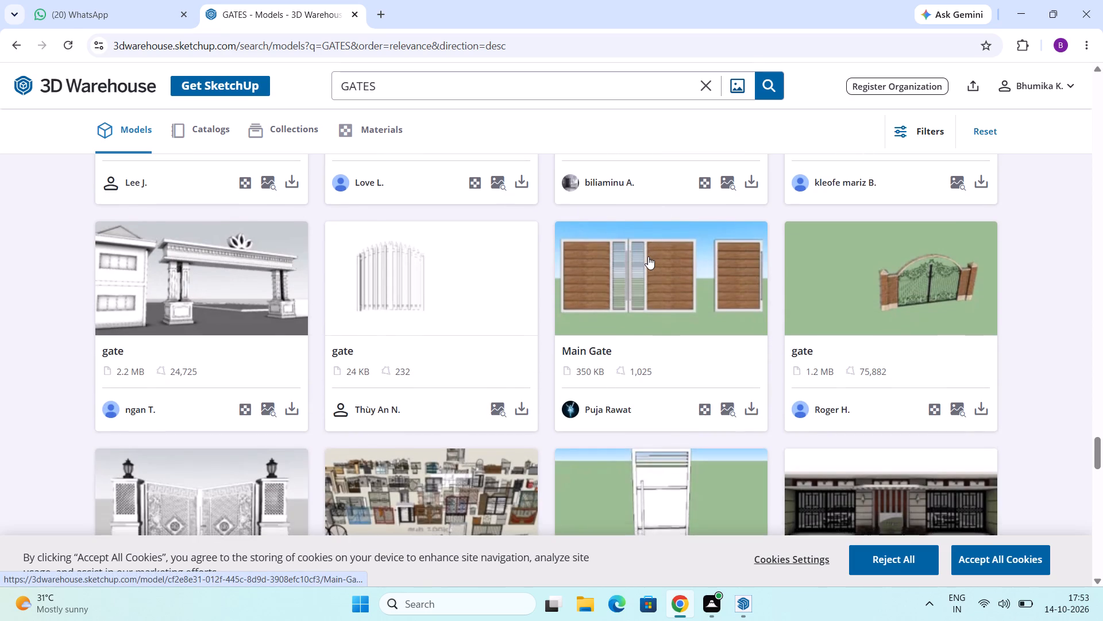
pyautogui.scroll(-4, 648, 256)
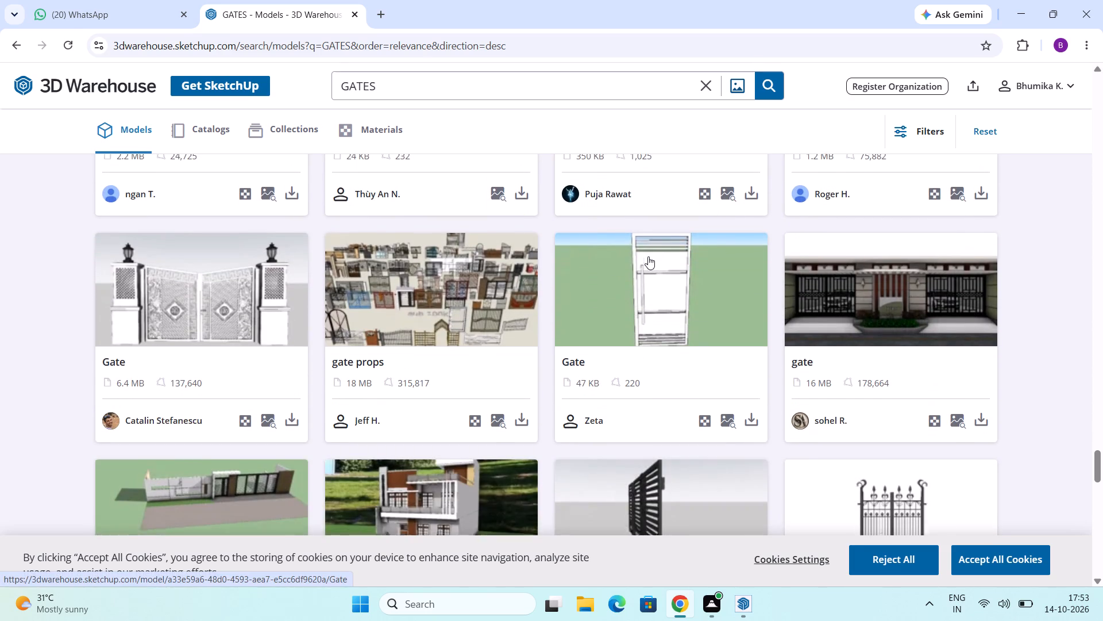
pyautogui.scroll(-5, 648, 256)
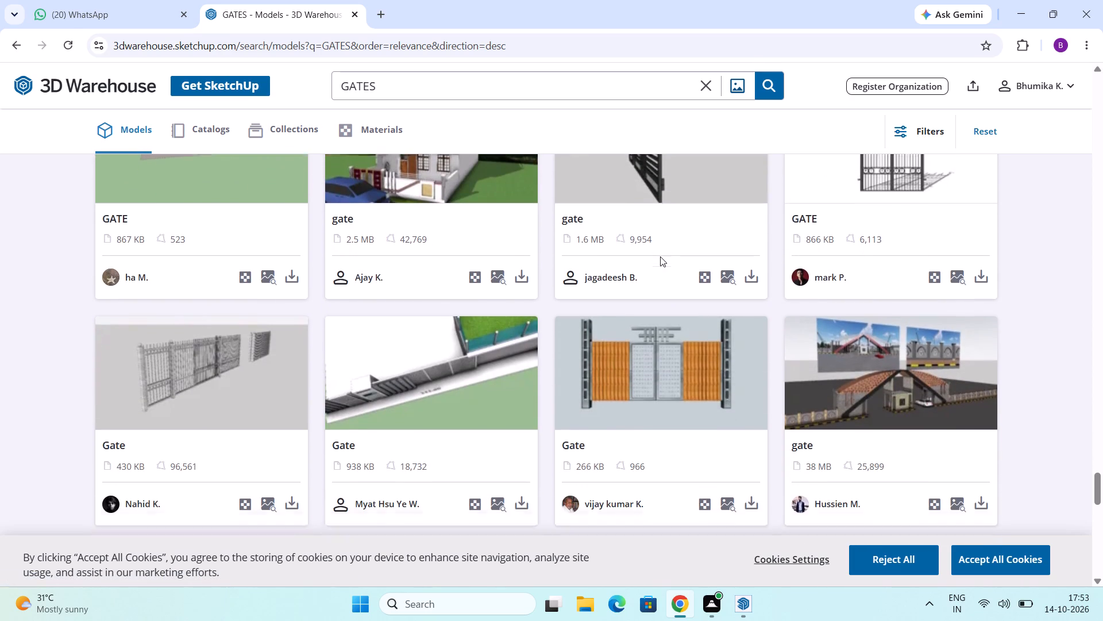
pyautogui.scroll(-4, 660, 256)
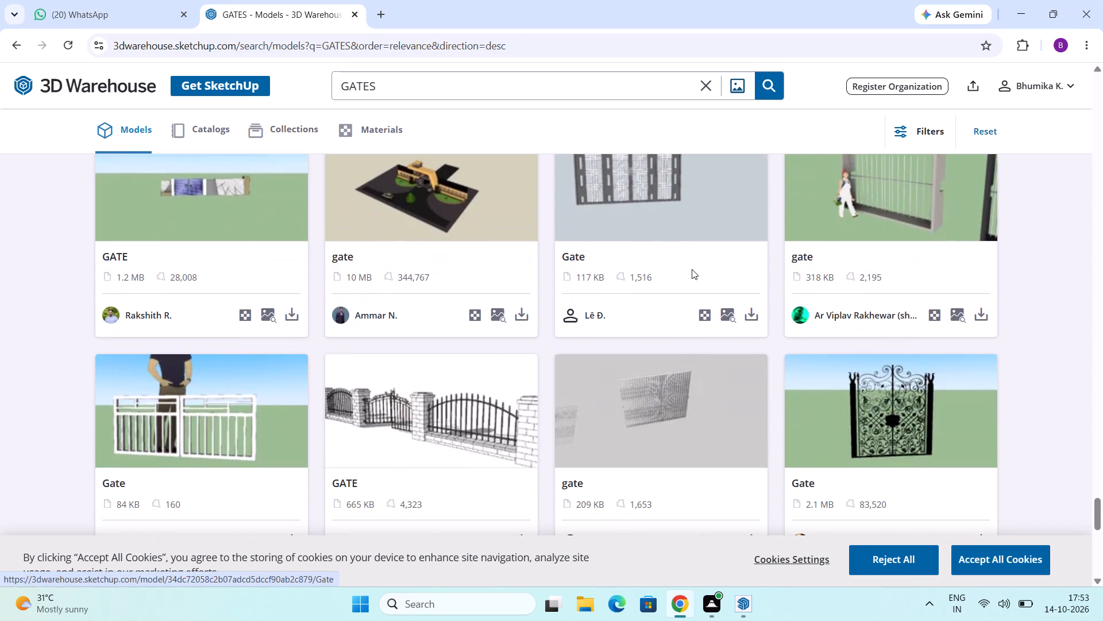
pyautogui.scroll(-5, 692, 269)
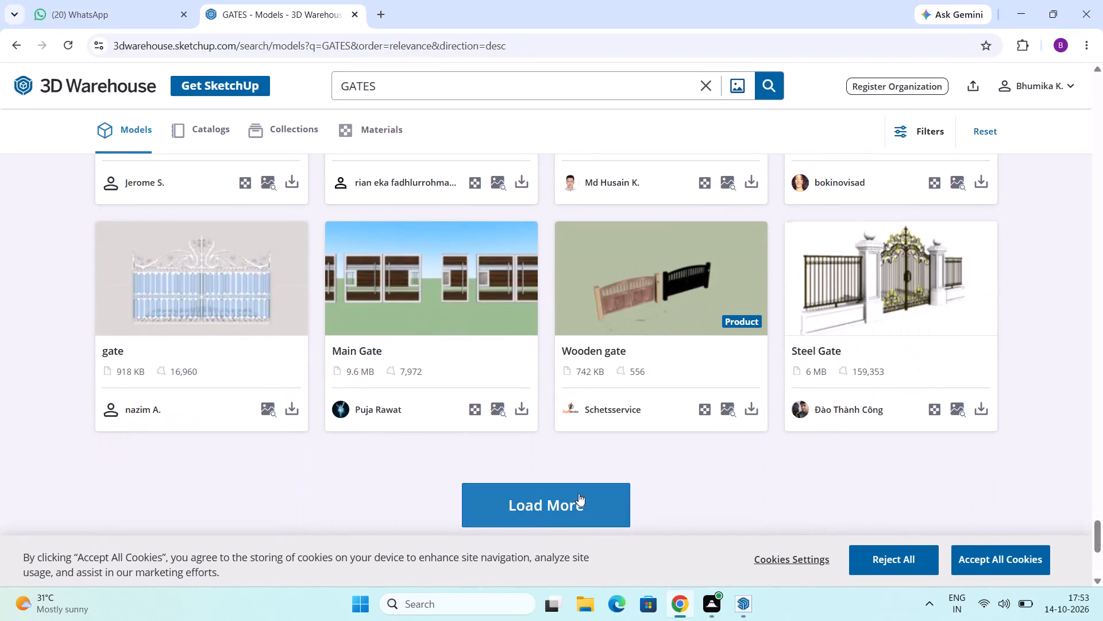
# Load a third batch of GATES models and look through it to the end for a suitable gate design.
pyautogui.click(570, 495)
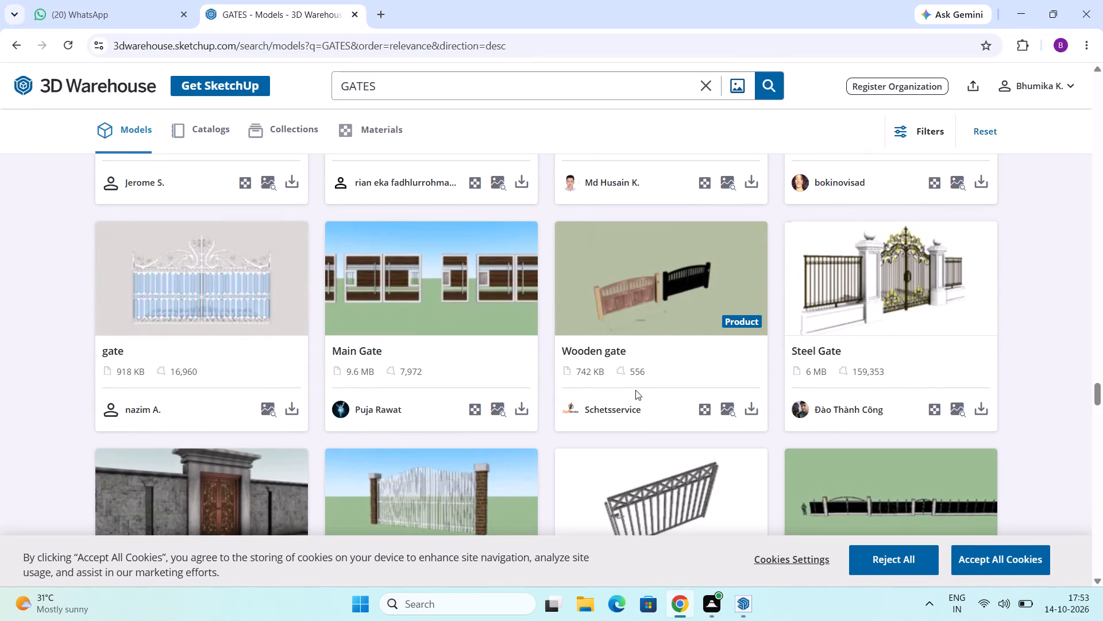
pyautogui.scroll(-9, 646, 388)
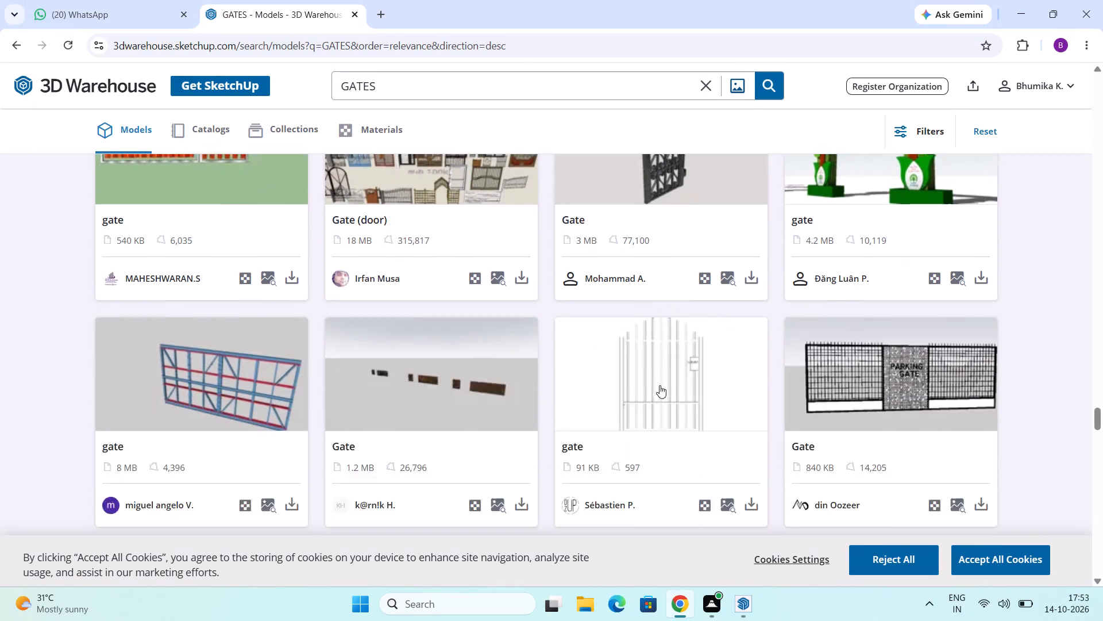
pyautogui.scroll(-5, 660, 385)
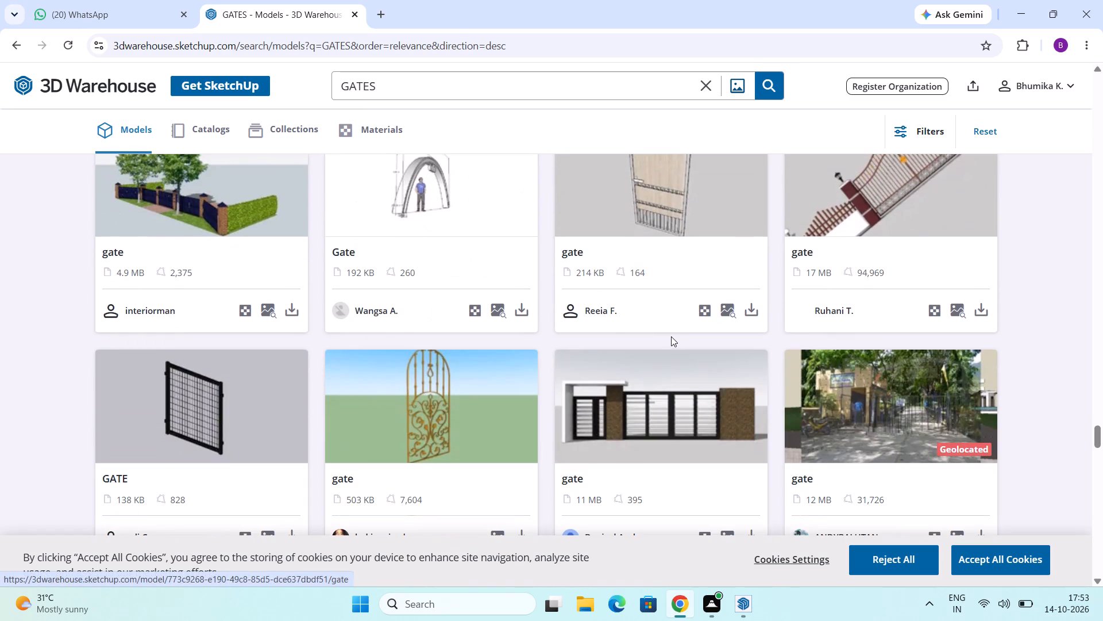
pyautogui.scroll(-6, 676, 328)
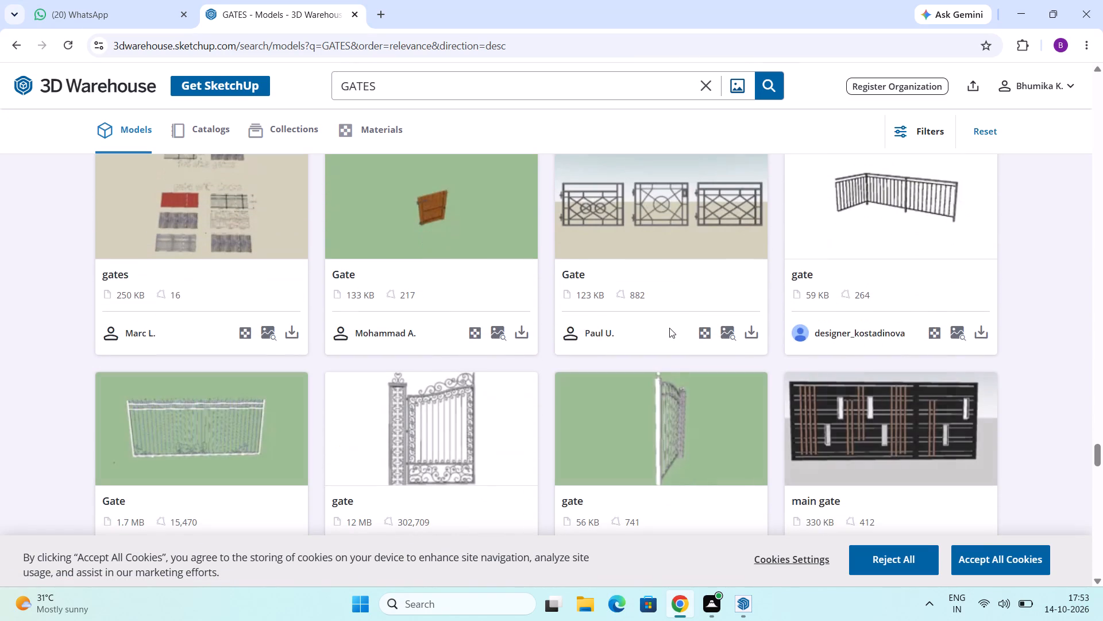
pyautogui.scroll(-7, 669, 328)
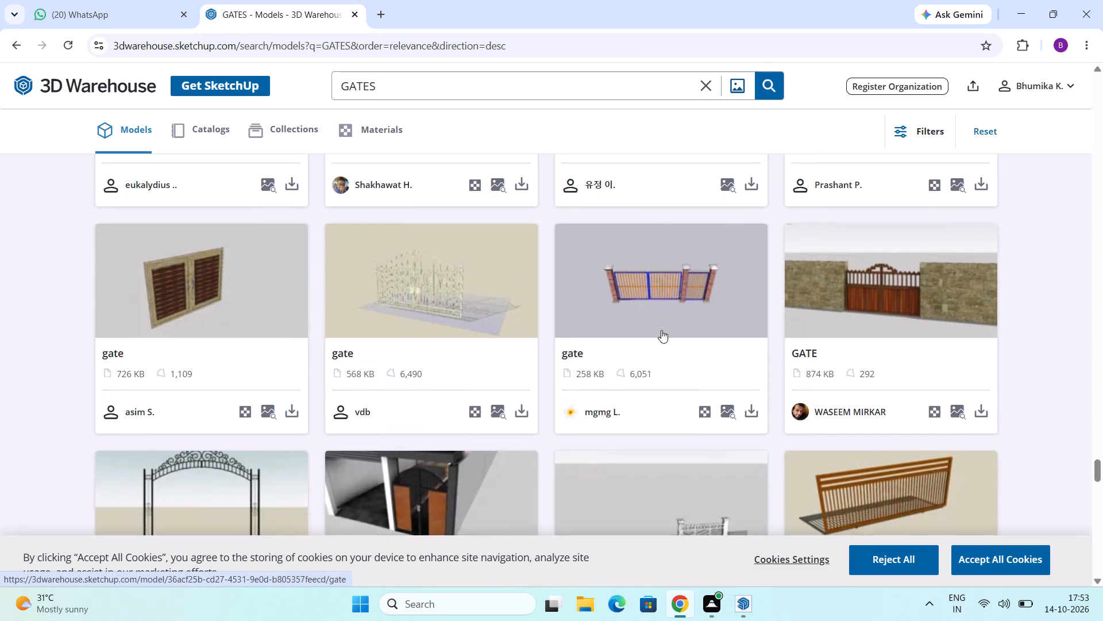
pyautogui.scroll(-14, 617, 301)
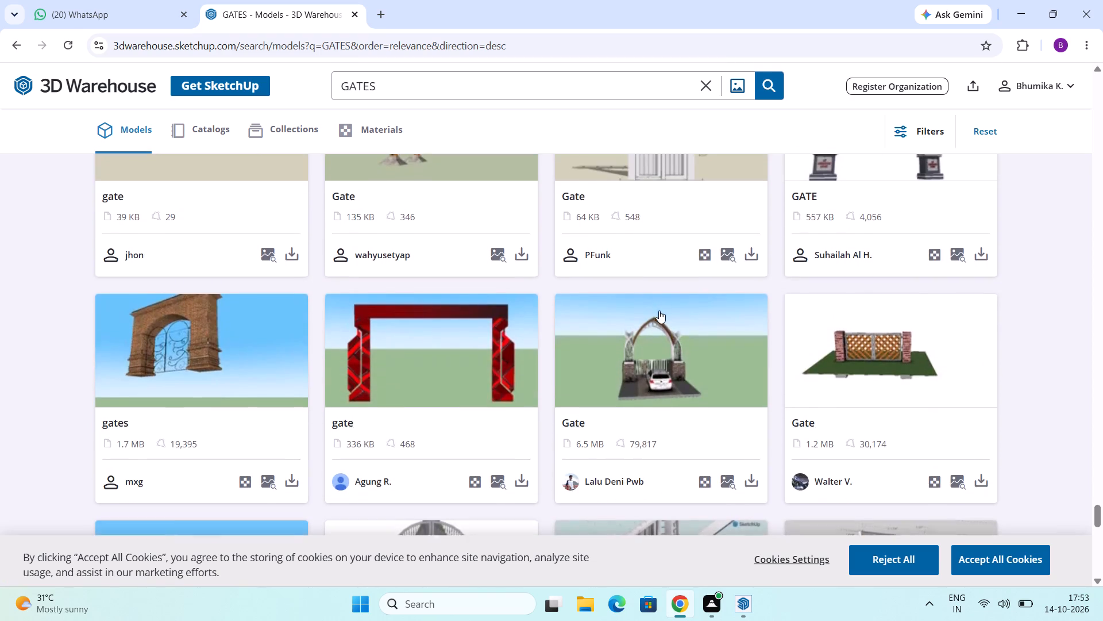
pyautogui.scroll(-5, 659, 310)
pyautogui.scroll(-3, 649, 357)
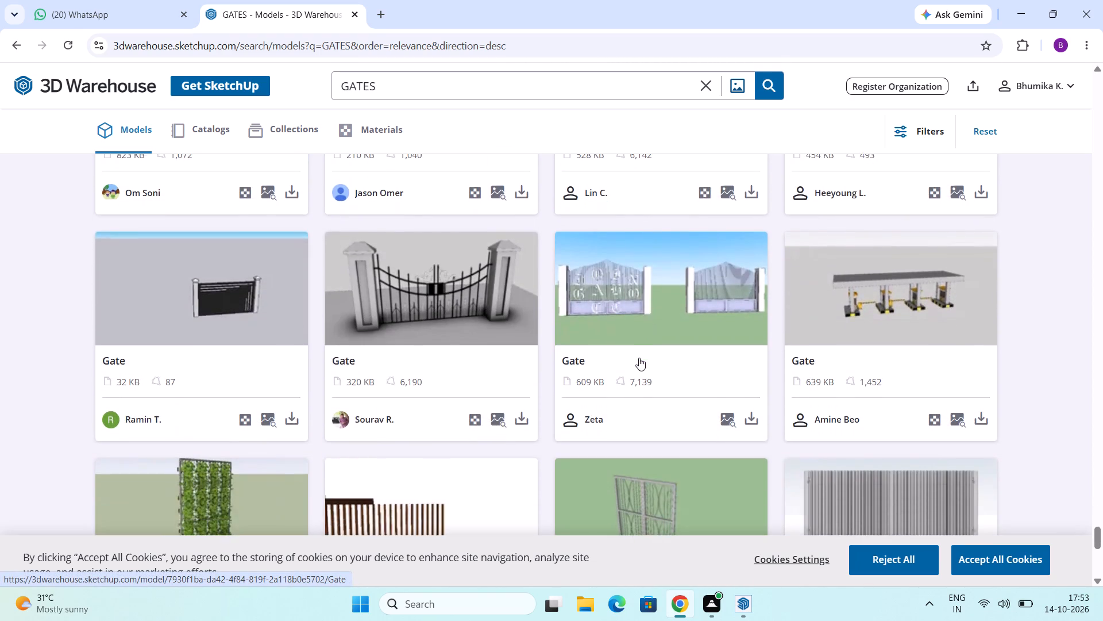
pyautogui.scroll(-4, 615, 366)
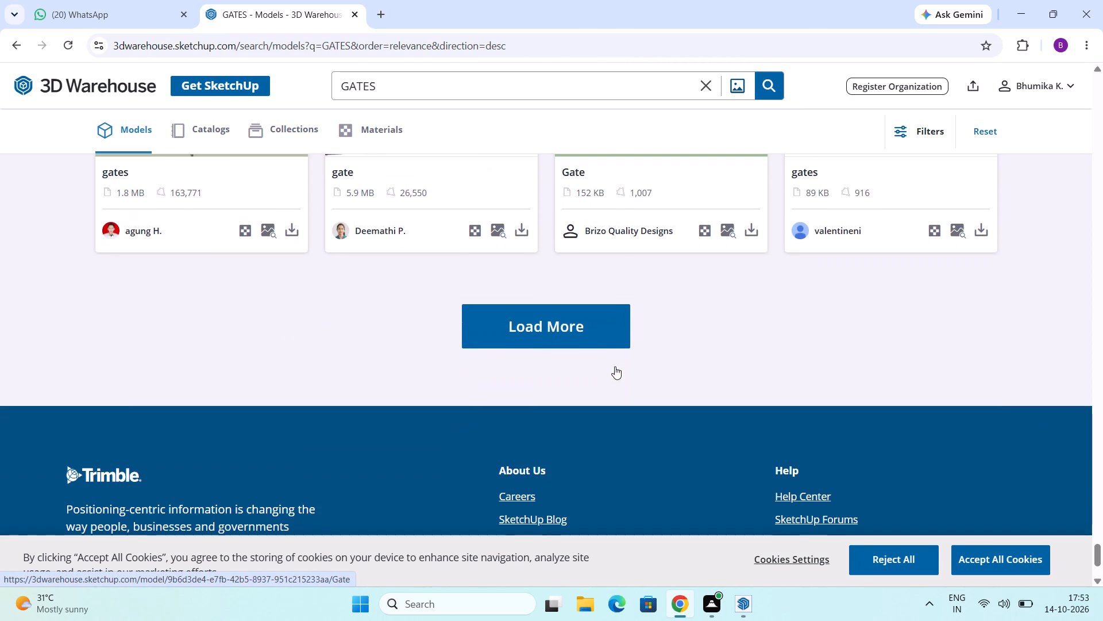
# Load a fourth batch of GATES models and examine its gate designs for a suitable one.
pyautogui.click(595, 328)
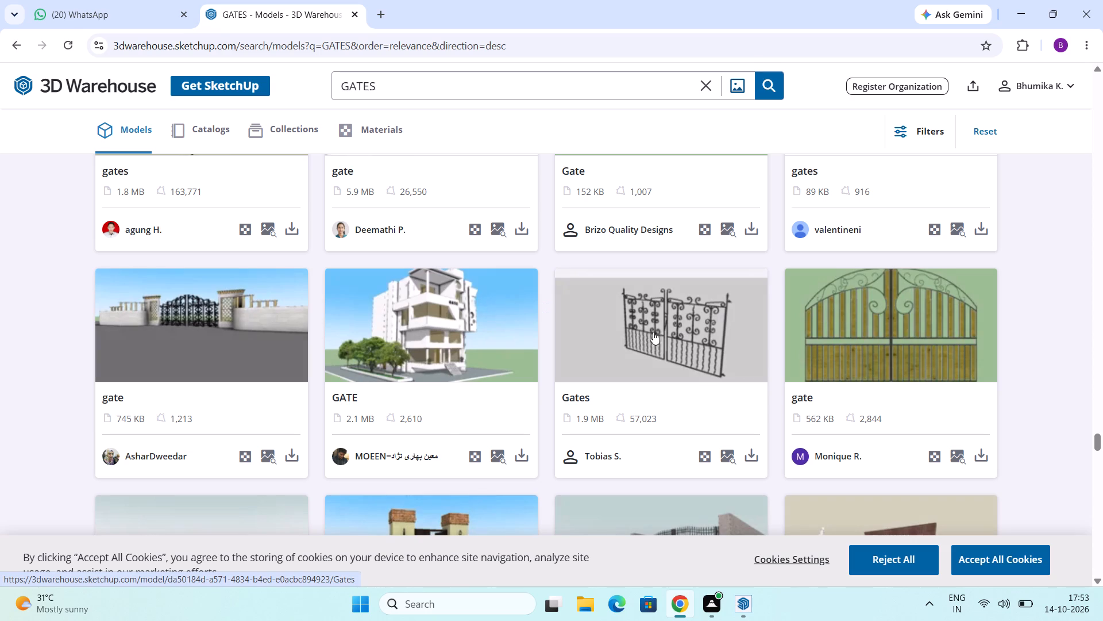
pyautogui.scroll(-2, 658, 332)
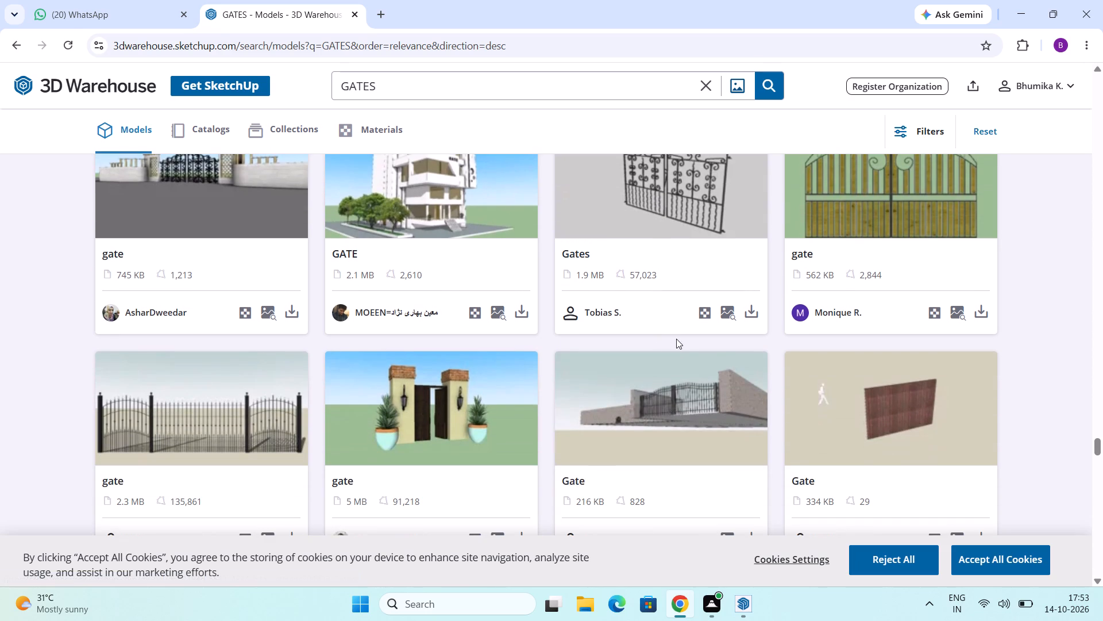
pyautogui.scroll(-4, 676, 339)
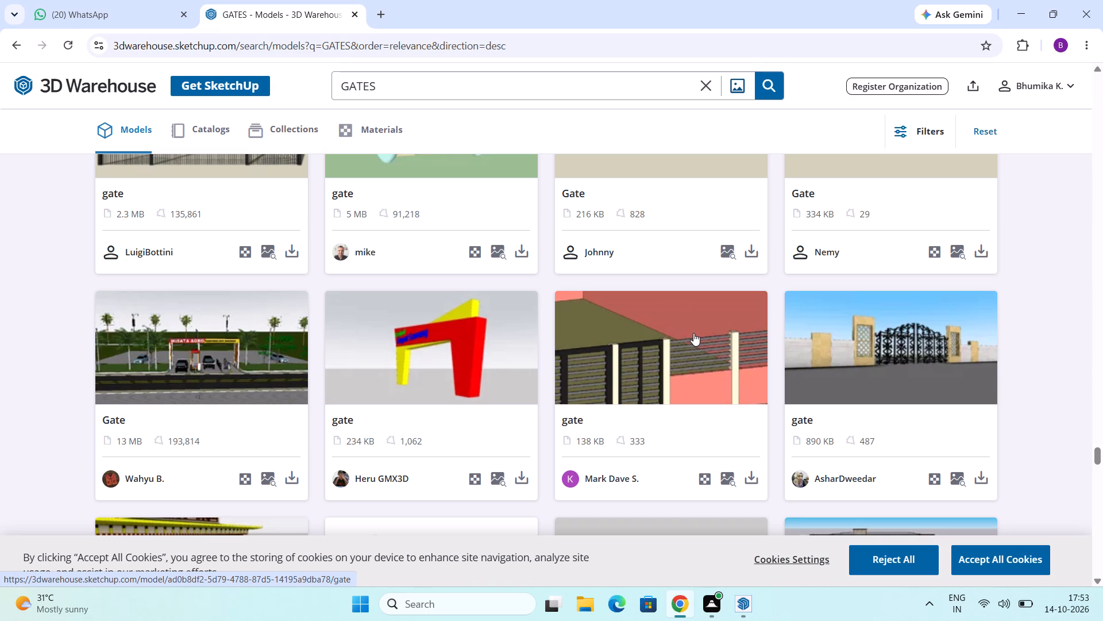
pyautogui.scroll(-6, 693, 333)
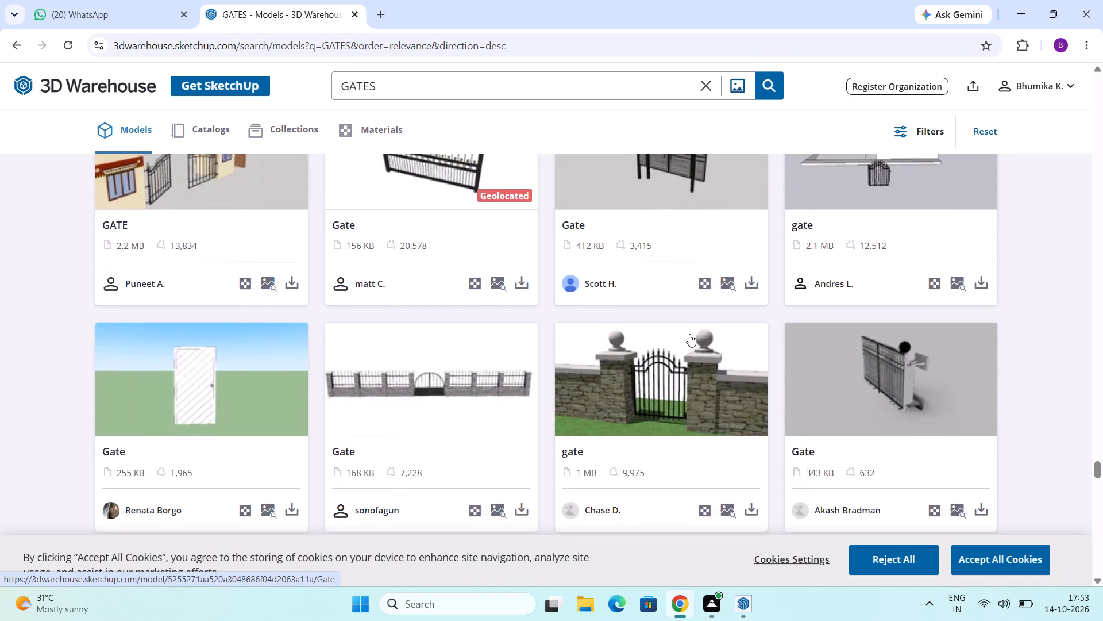
pyautogui.moveTo(689, 334); pyautogui.dragTo(714, 350, button='middle')
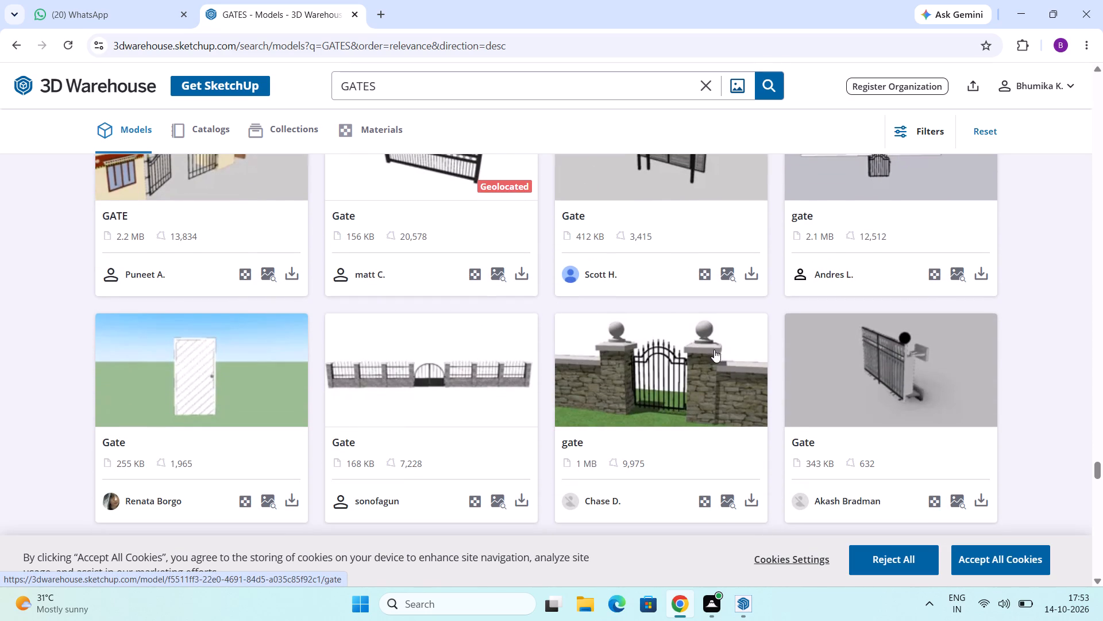
pyautogui.moveTo(714, 350); pyautogui.dragTo(718, 357, button='middle')
pyautogui.moveTo(718, 357); pyautogui.dragTo(718, 342, button='middle')
pyautogui.moveTo(718, 342); pyautogui.dragTo(743, 361, button='middle')
pyautogui.scroll(-4, 747, 361)
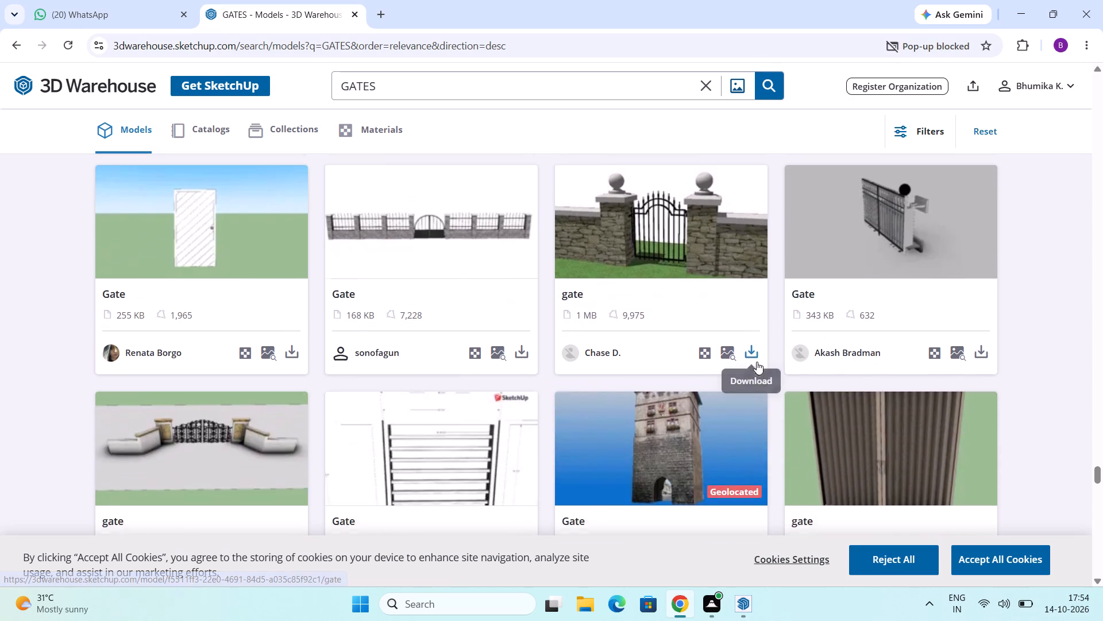
pyautogui.scroll(-6, 757, 362)
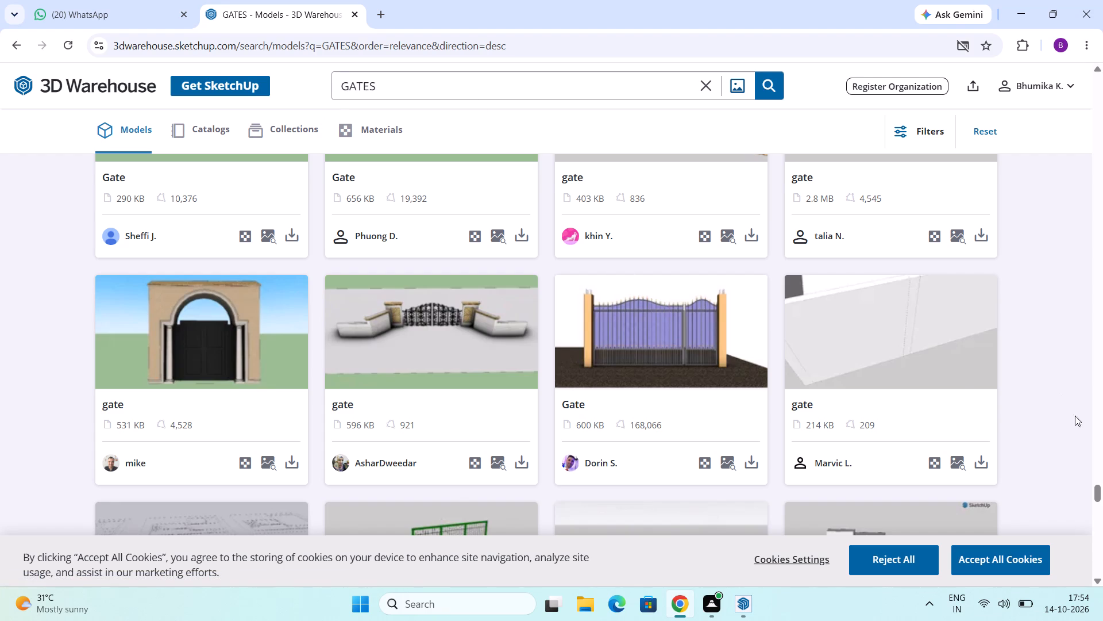
# Return to the first GATES results and download the narrow 89 KB gate model with dark frame and brown panels.
pyautogui.moveTo(1100, 493); pyautogui.dragTo(1094, 85)
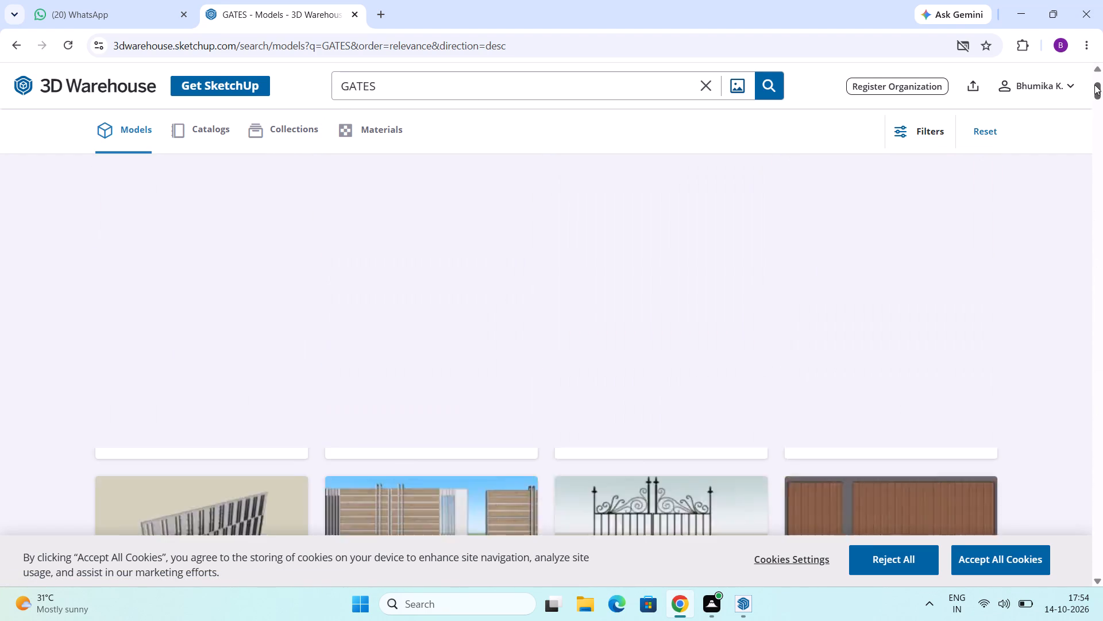
pyautogui.moveTo(1094, 85); pyautogui.dragTo(1096, 24)
pyautogui.scroll(-2, 762, 377)
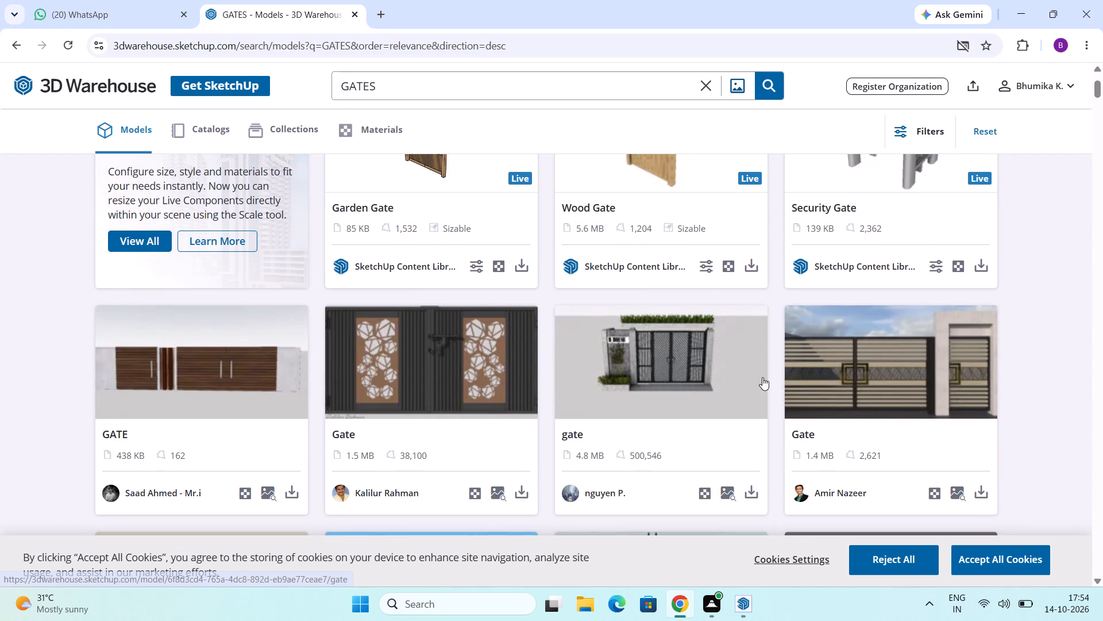
pyautogui.scroll(-5, 706, 370)
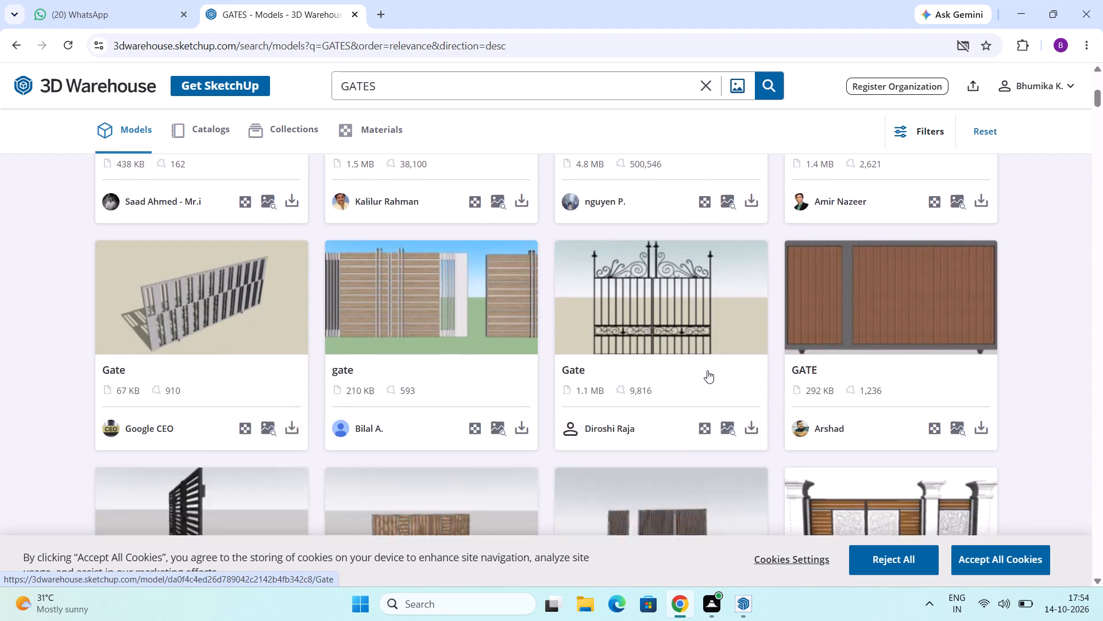
pyautogui.scroll(-5, 710, 370)
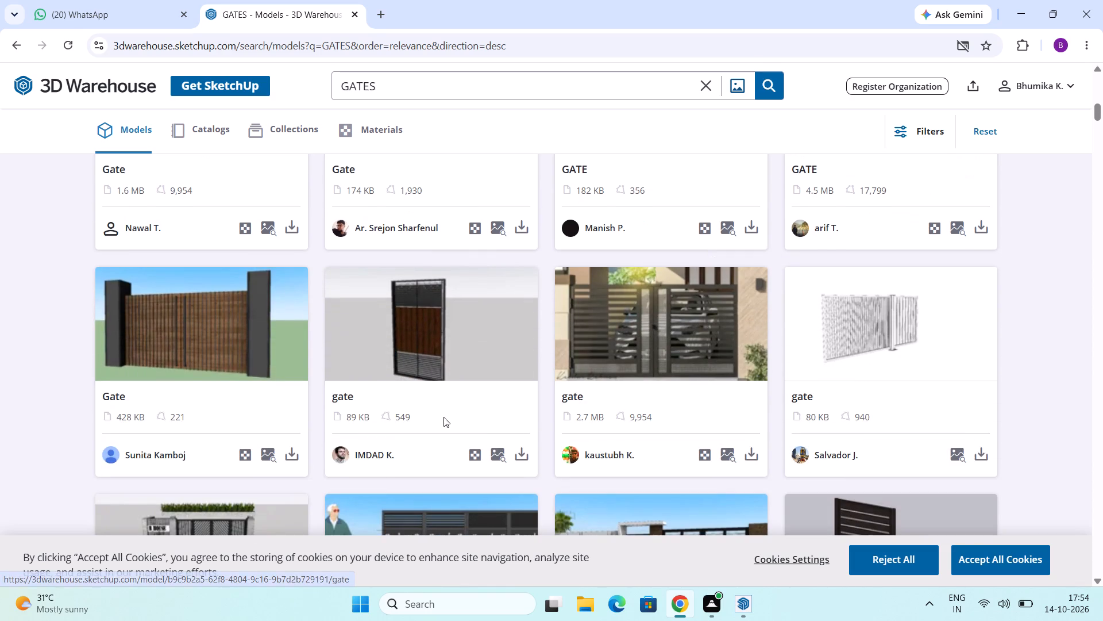
pyautogui.scroll(-2, 506, 425)
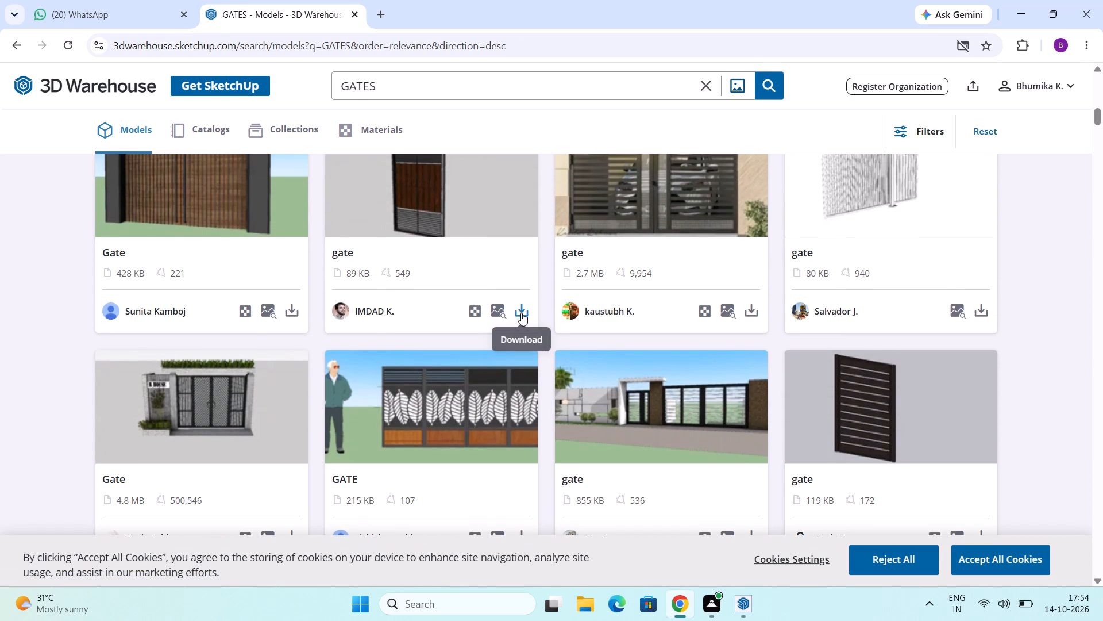
pyautogui.click(521, 313)
pyautogui.click(588, 347)
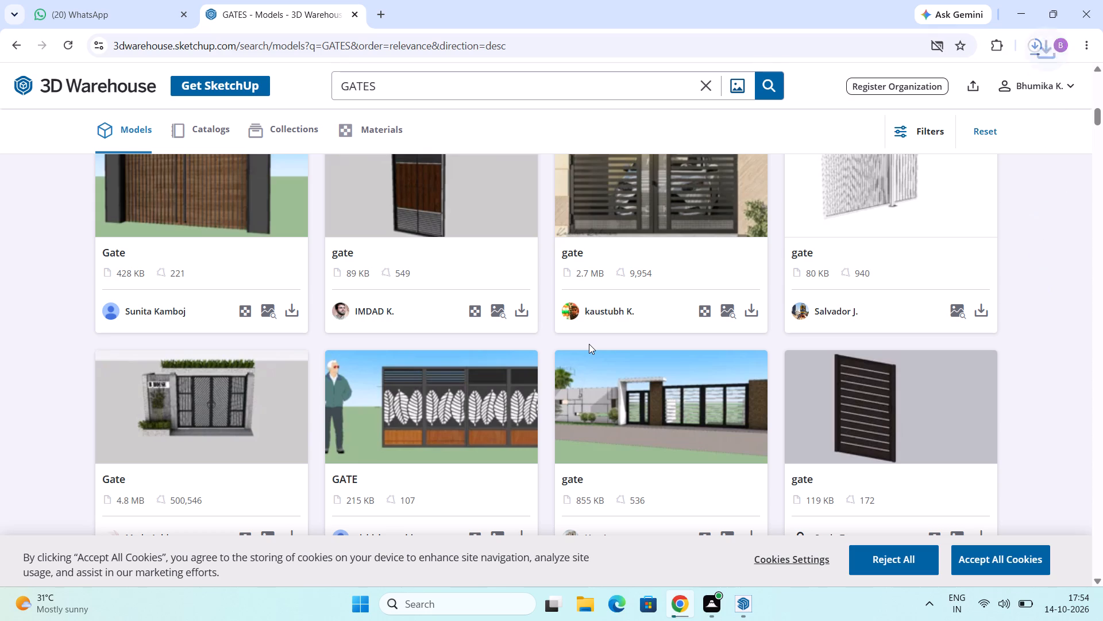
# Replace the GATES query and search the 3D Warehouse models for GLASS RAILING.
pyautogui.doubleClick(457, 87)
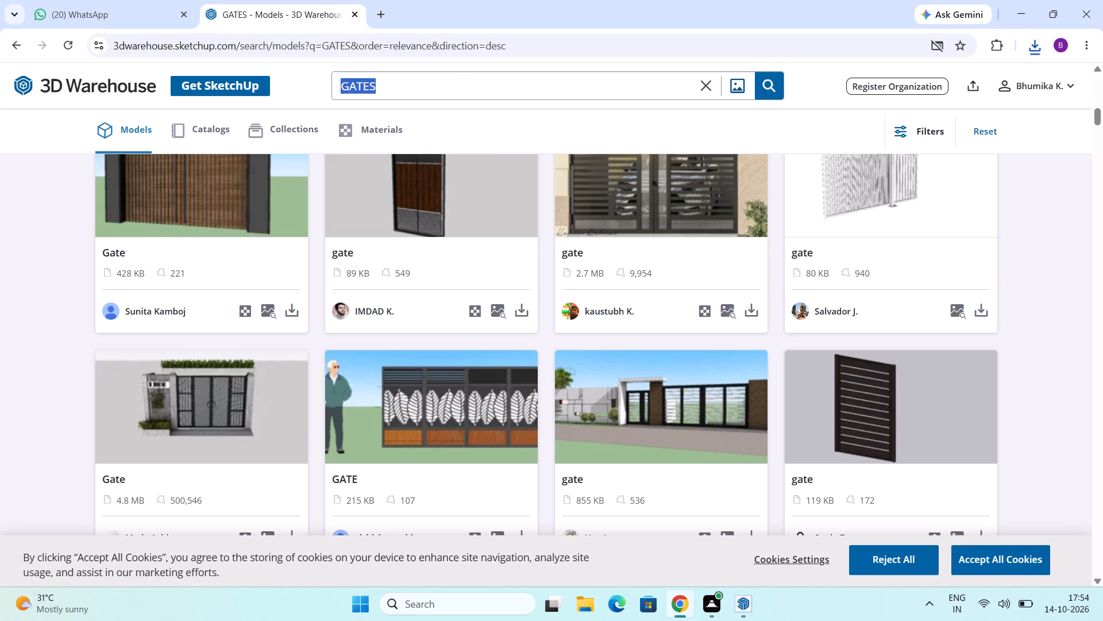
pyautogui.write('RAILING')
pyautogui.press('BackSpace')
pyautogui.press('BackSpace')
pyautogui.press('BackSpace')
pyautogui.press('BackSpace')
pyautogui.press('BackSpace')
pyautogui.press('BackSpace')
pyautogui.press('BackSpace')
pyautogui.press('BackSpace')
pyautogui.press('BackSpace')
pyautogui.press('BackSpace')
pyautogui.press('BackSpace')
pyautogui.press('BackSpace')
pyautogui.press('BackSpace')
pyautogui.press('BackSpace')
pyautogui.press('BackSpace')
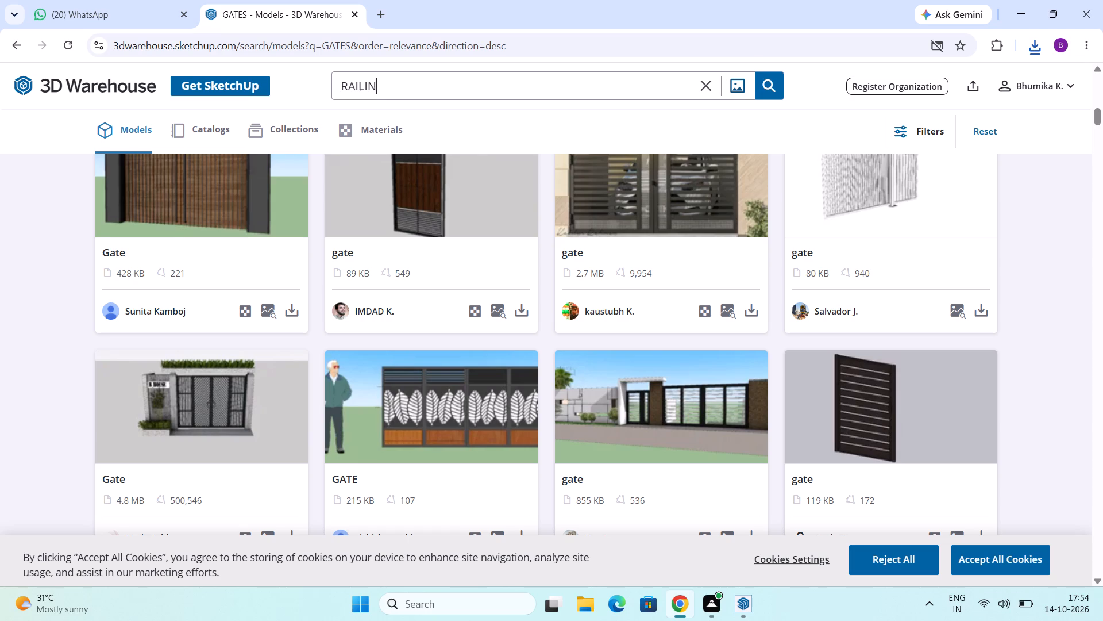
pyautogui.write('GLAS')
pyautogui.press('space')
pyautogui.press('BackSpace')
pyautogui.write('S RAILING')
pyautogui.press('Return')
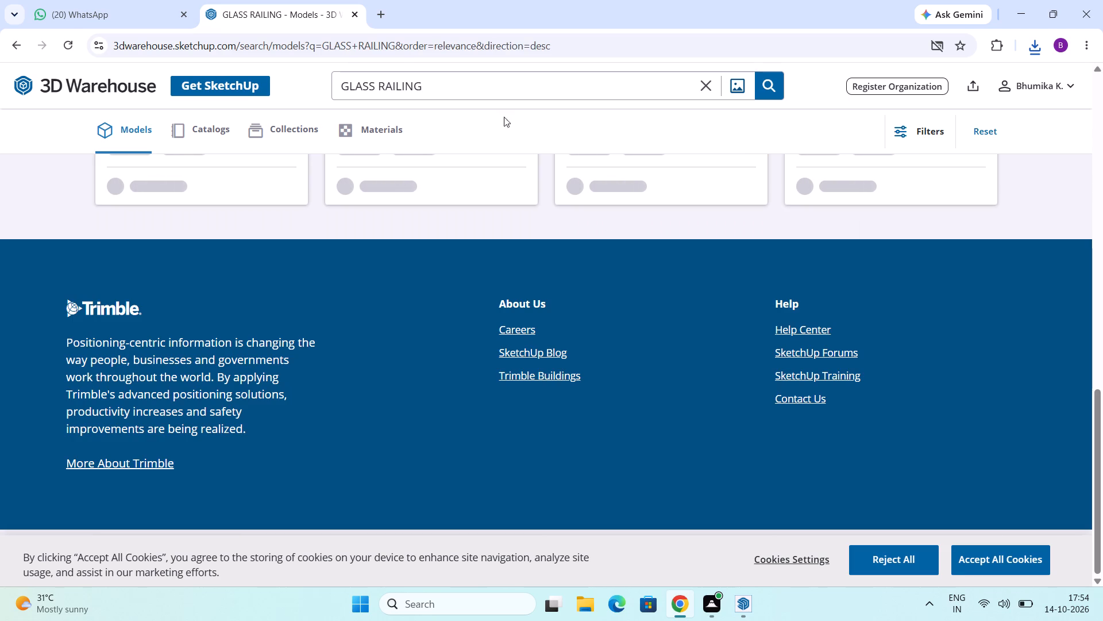
# Look through the first batch of GLASS RAILING models to its end for a suitable railing design.
pyautogui.scroll(5, 618, 325)
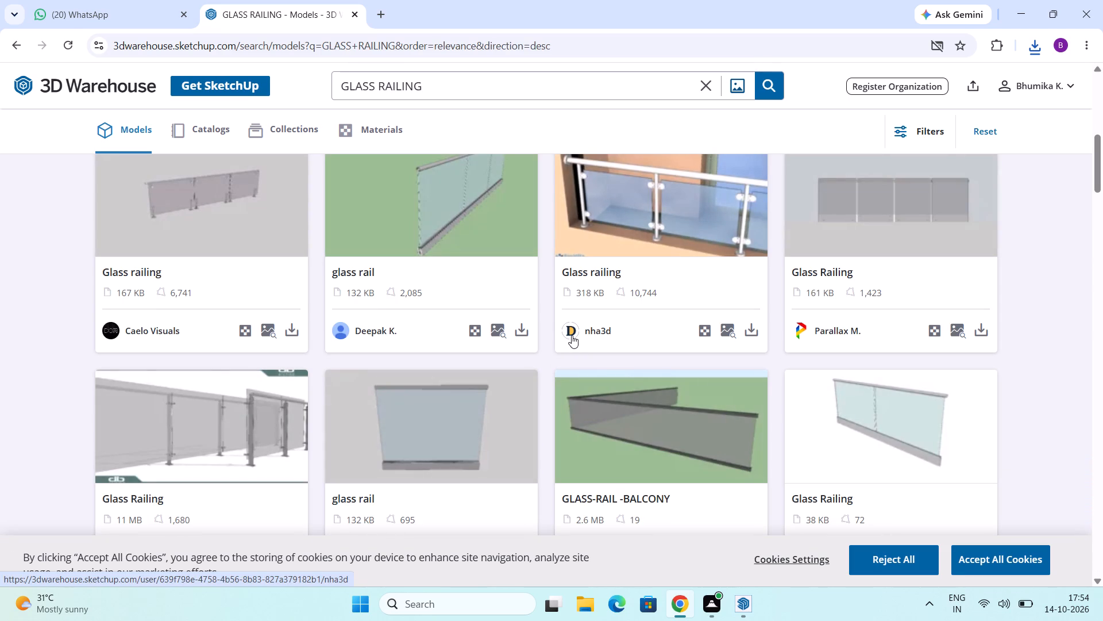
pyautogui.scroll(2, 812, 488)
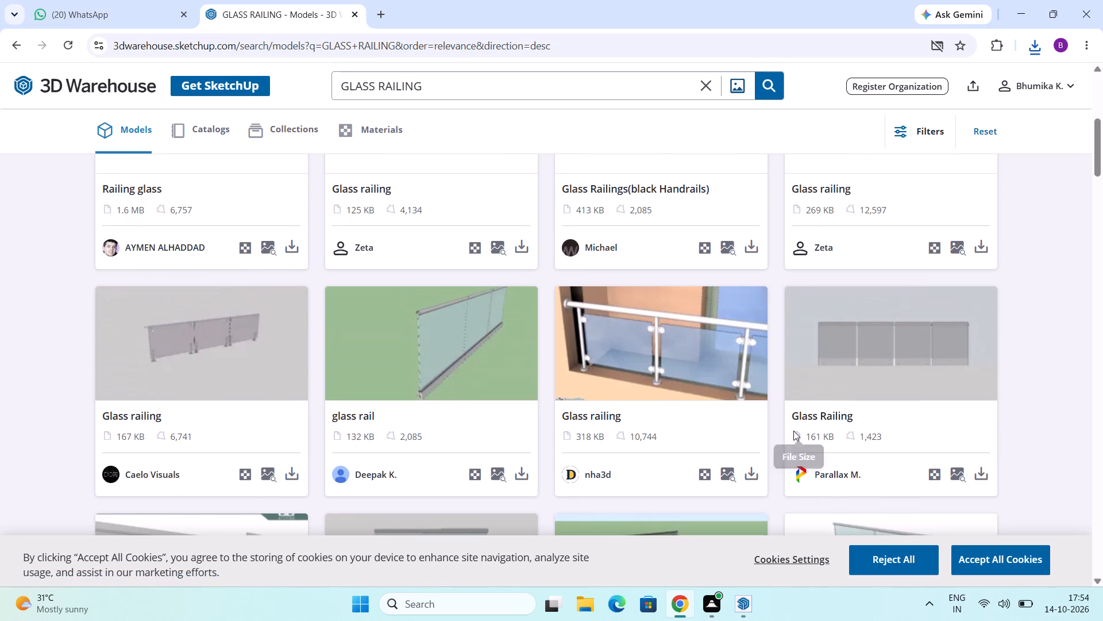
pyautogui.scroll(6, 781, 401)
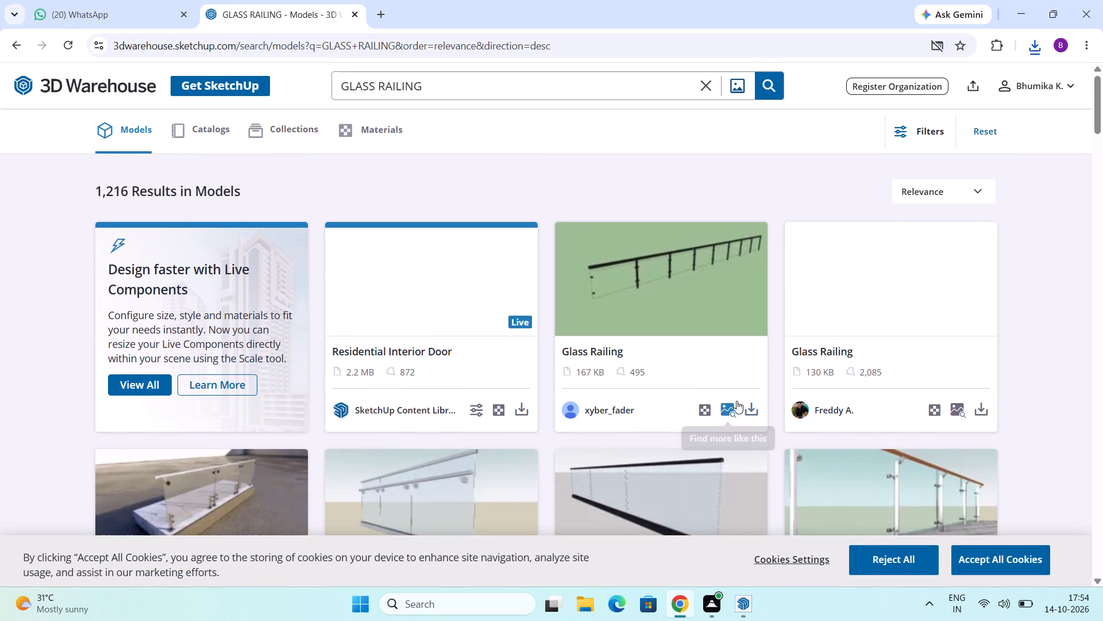
pyautogui.scroll(2, 736, 401)
pyautogui.scroll(-10, 736, 401)
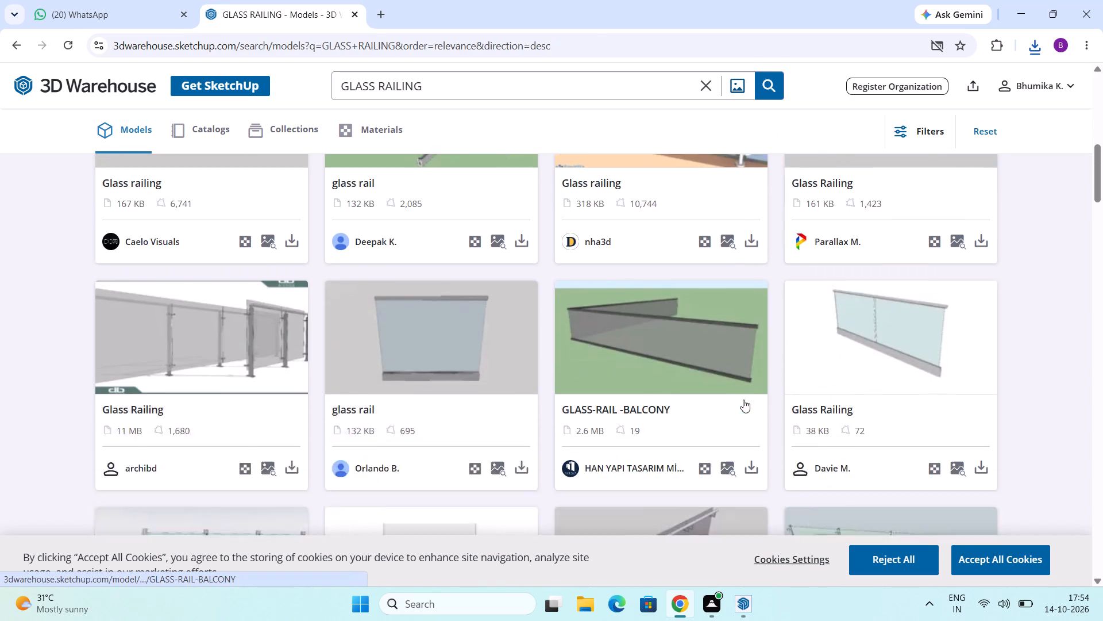
pyautogui.scroll(-8, 743, 400)
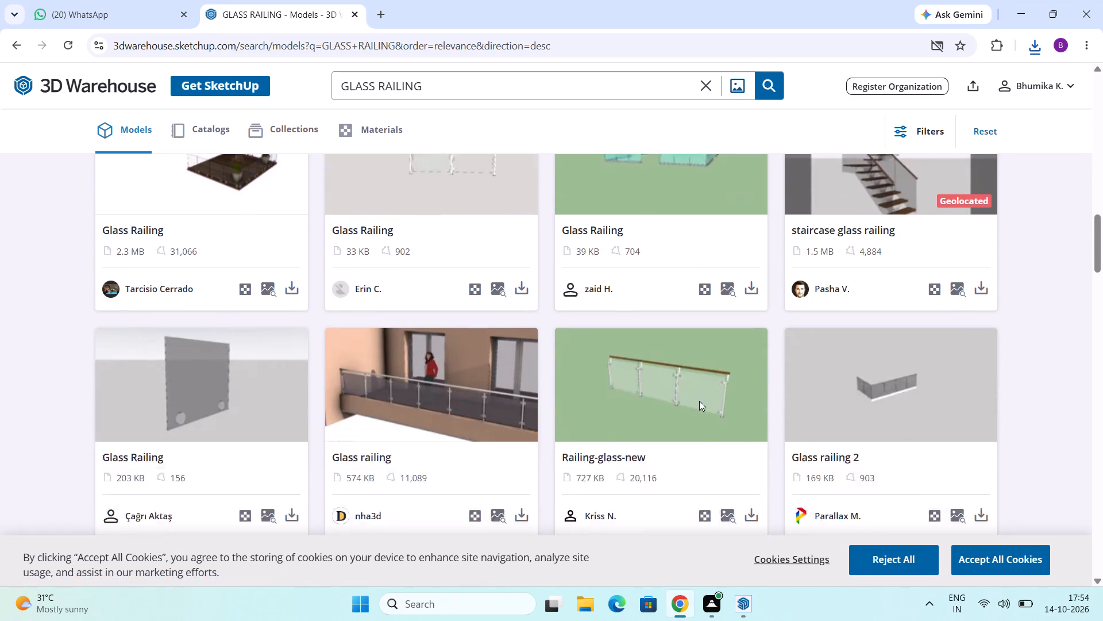
pyautogui.scroll(-4, 703, 396)
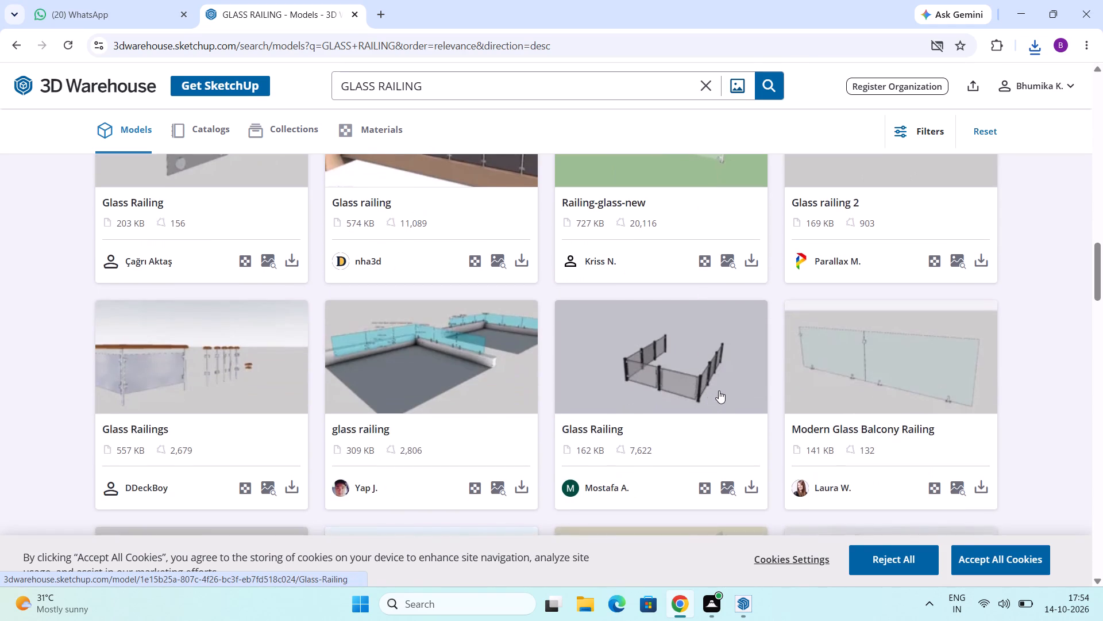
pyautogui.scroll(-5, 719, 390)
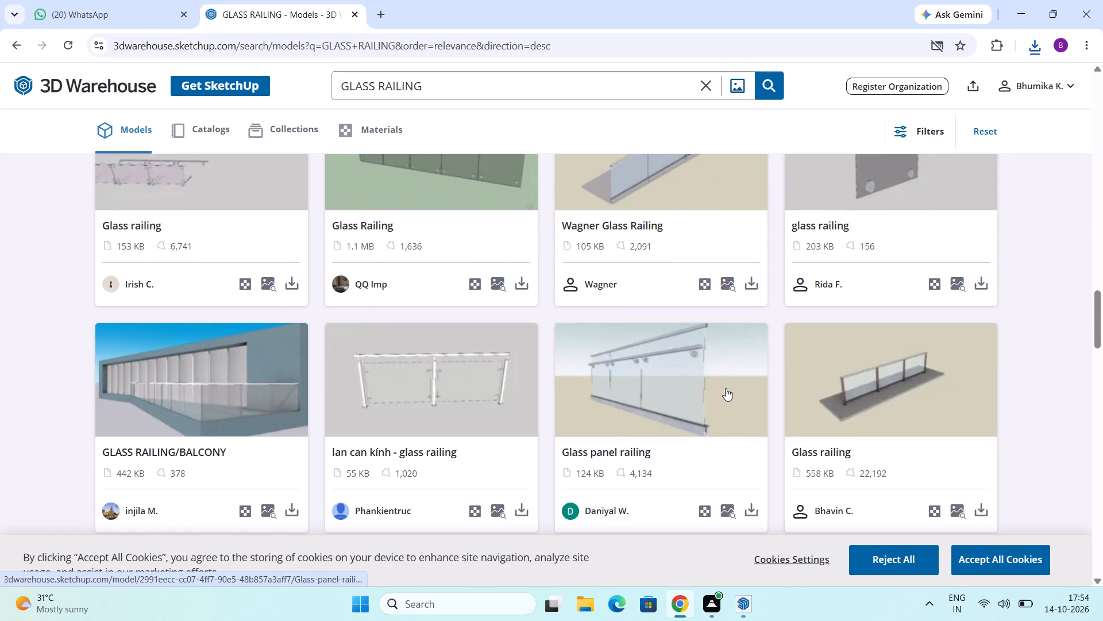
pyautogui.scroll(-2, 640, 369)
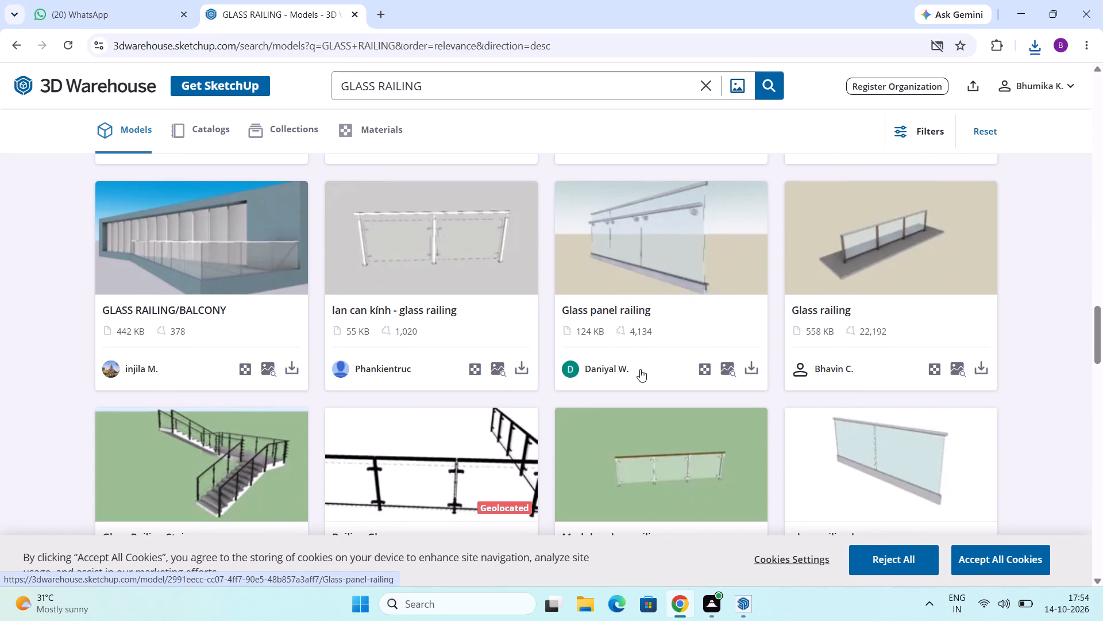
pyautogui.scroll(-2, 651, 369)
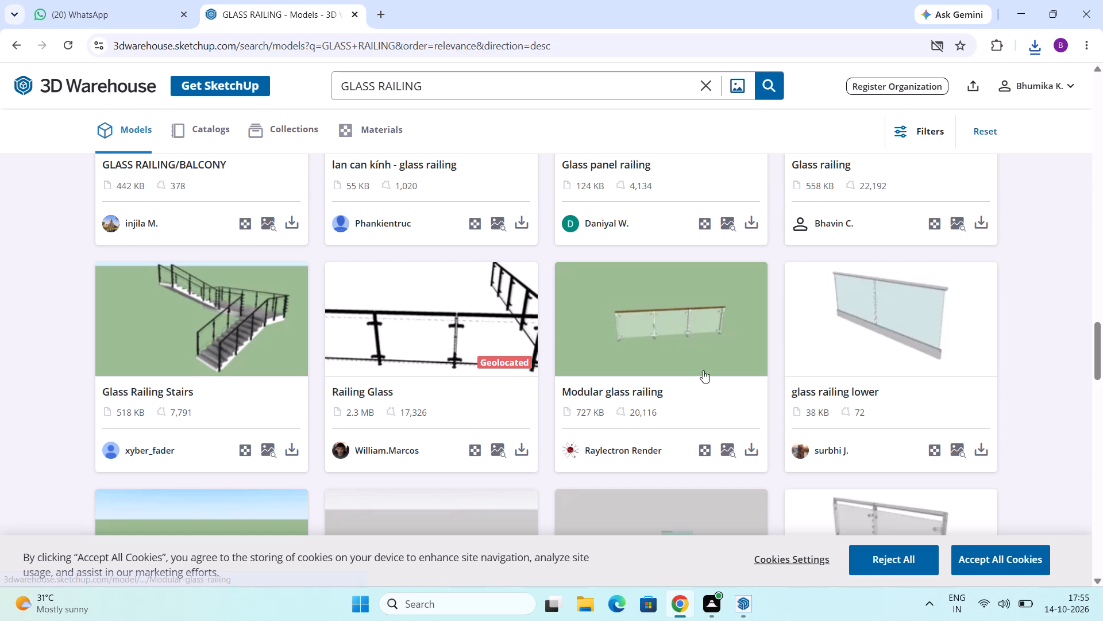
pyautogui.scroll(-9, 703, 370)
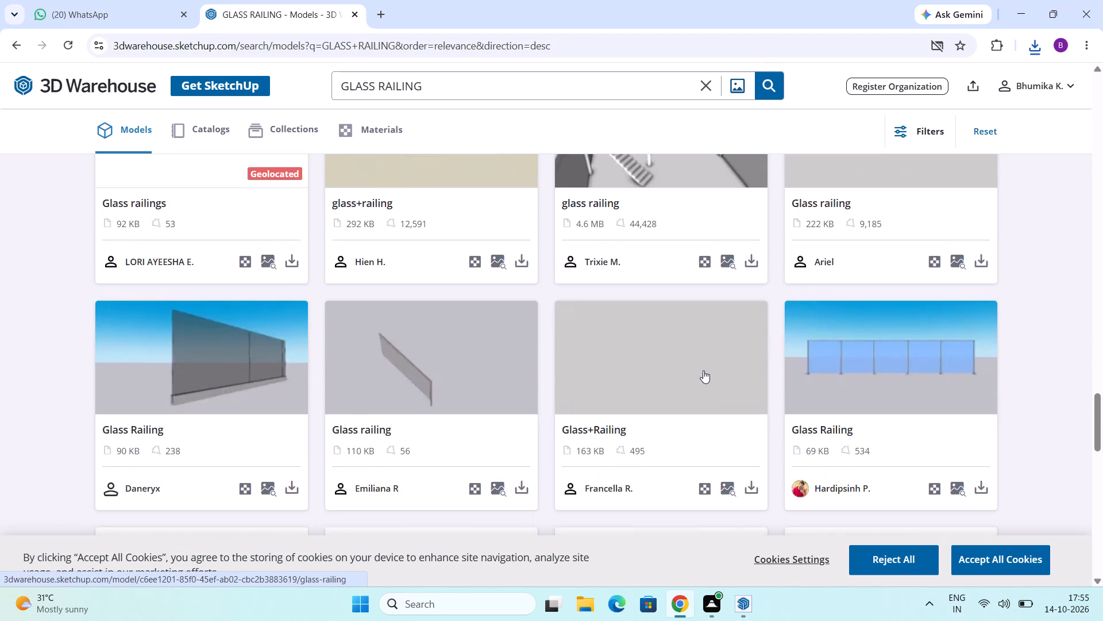
pyautogui.scroll(-6, 703, 370)
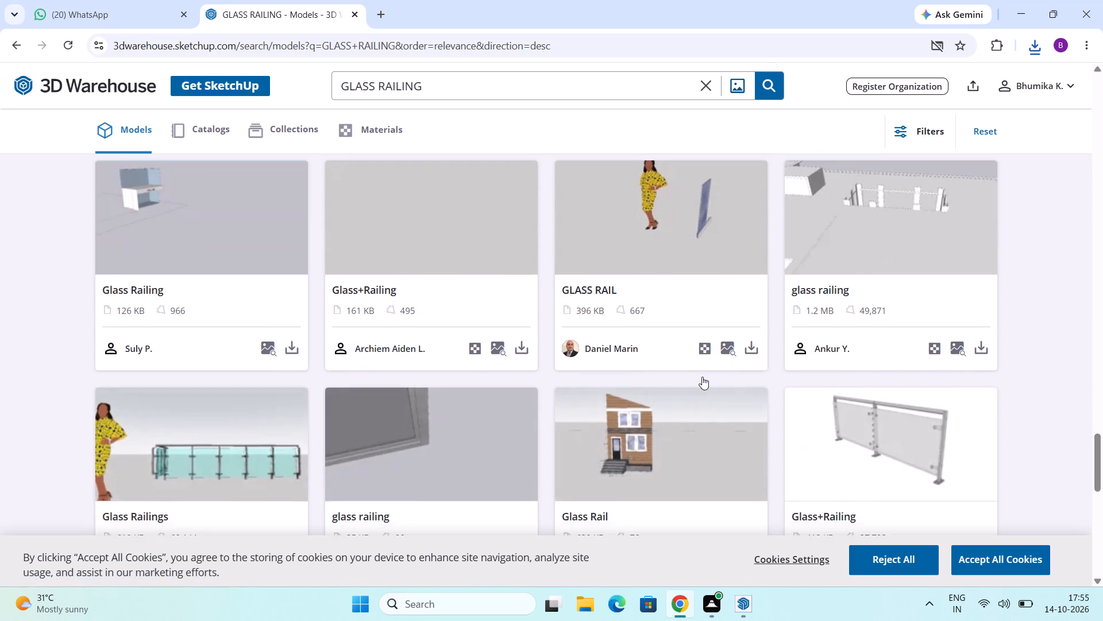
pyautogui.scroll(-6, 702, 377)
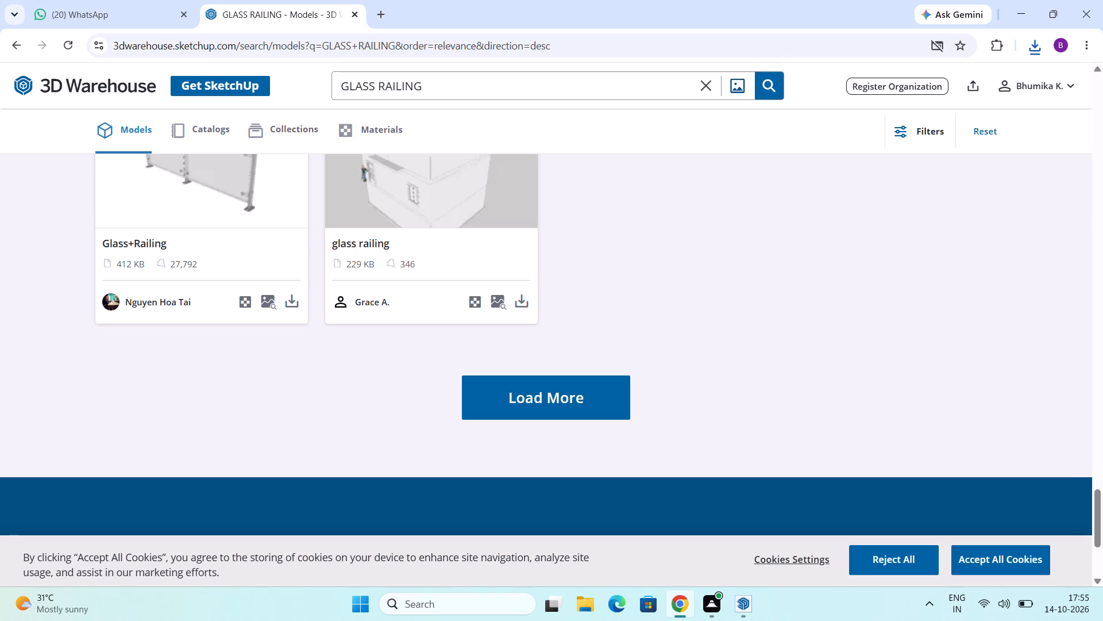
# Change the word GLASS in the query to BALCONY and search the models for BALCONY RAILING.
pyautogui.moveTo(377, 86); pyautogui.dragTo(304, 68)
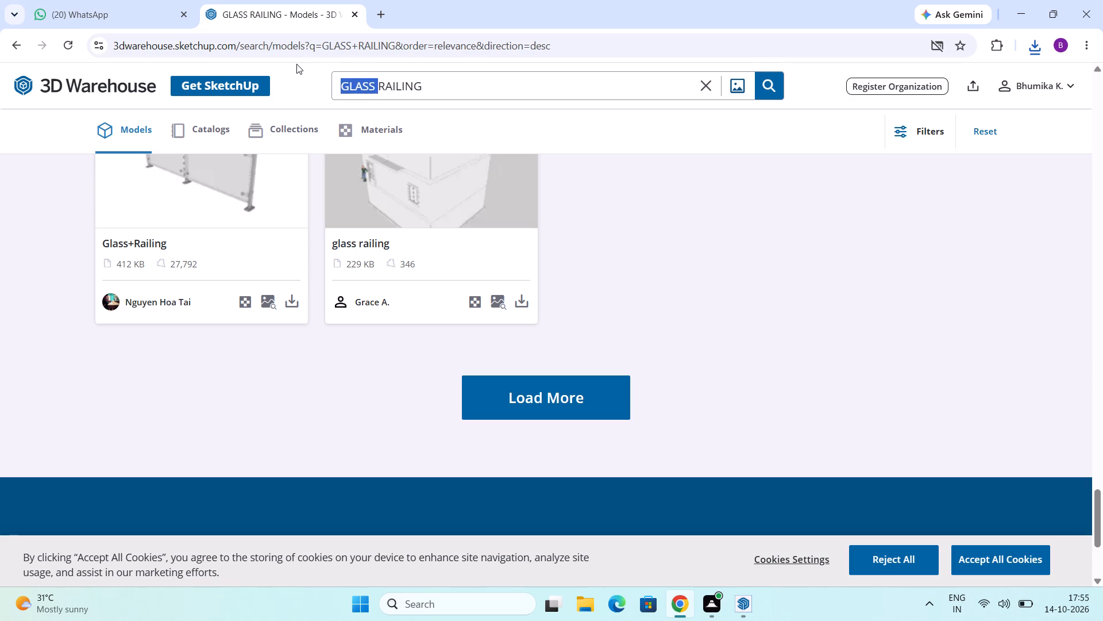
pyautogui.write('BALCONY')
pyautogui.press('space')
pyautogui.press('Return')
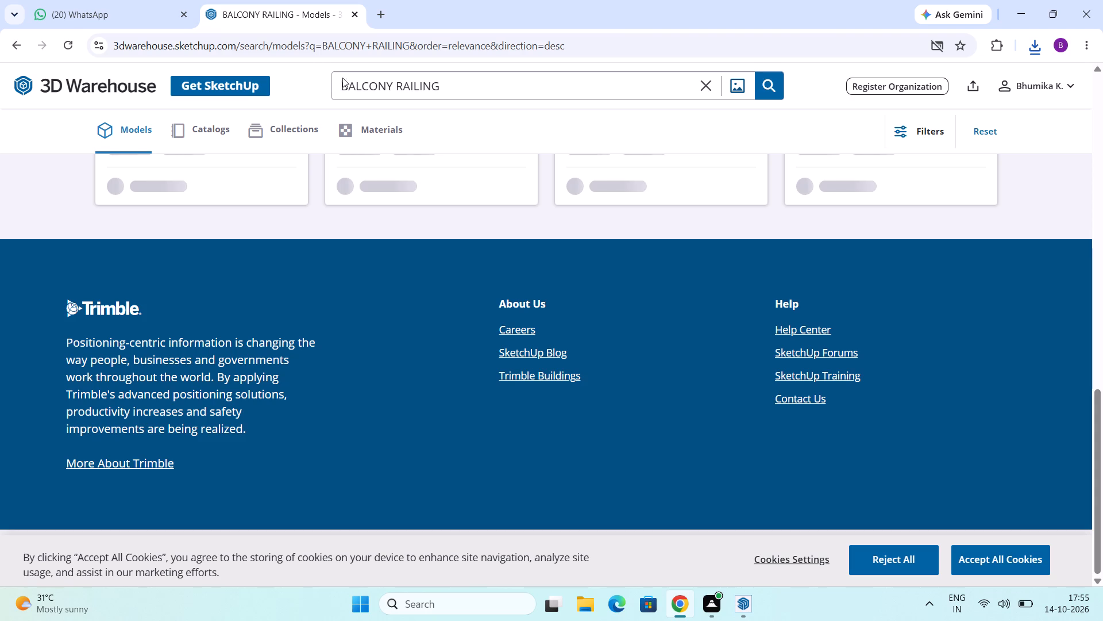
# Examine the first batch of BALCONY RAILING models, from its end back to the first results, for a suitable railing design.
pyautogui.scroll(2, 506, 199)
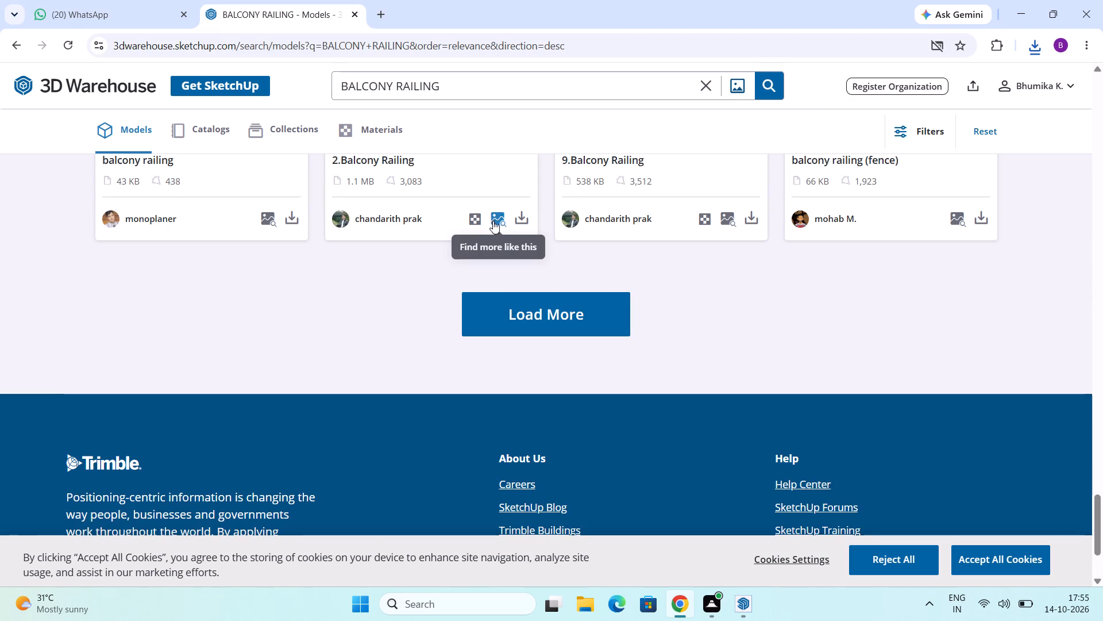
pyautogui.scroll(2, 547, 235)
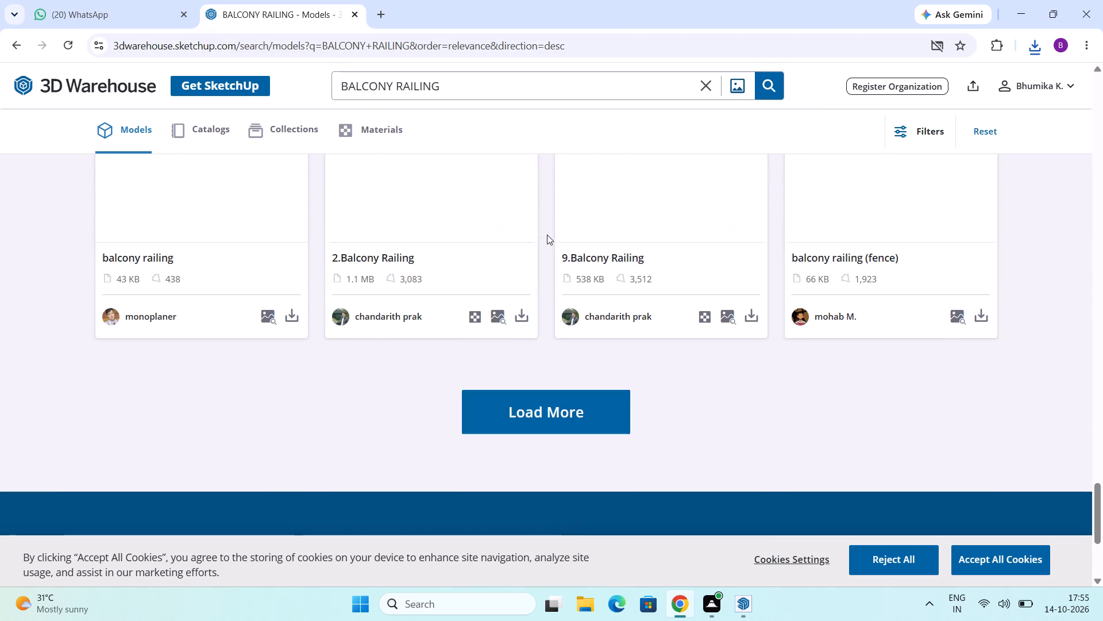
pyautogui.scroll(3, 553, 233)
pyautogui.scroll(1, 597, 284)
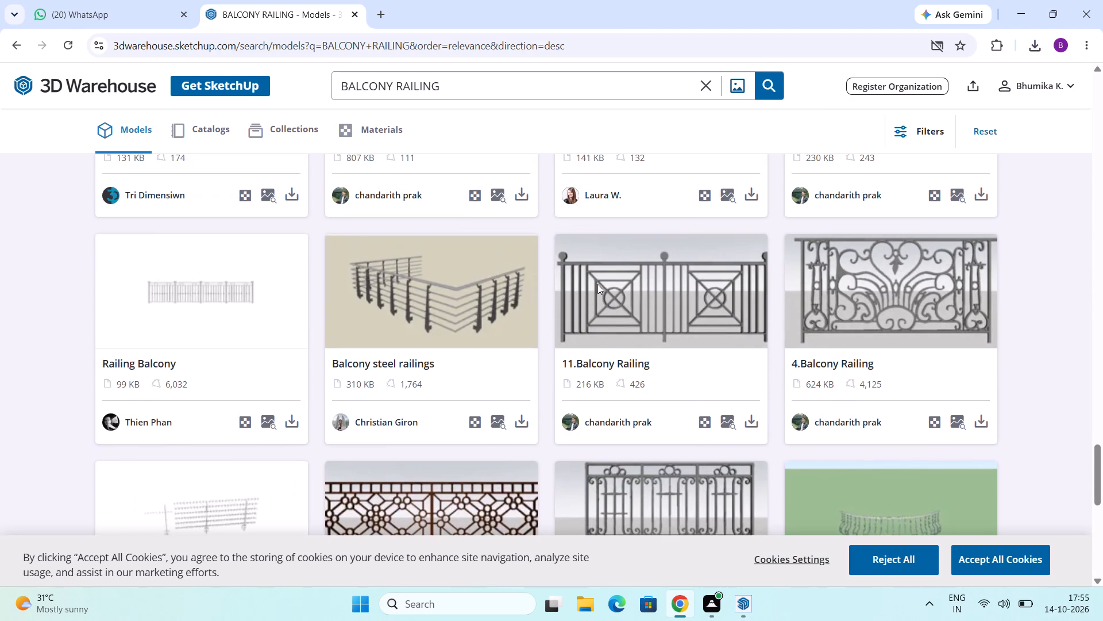
pyautogui.scroll(6, 597, 284)
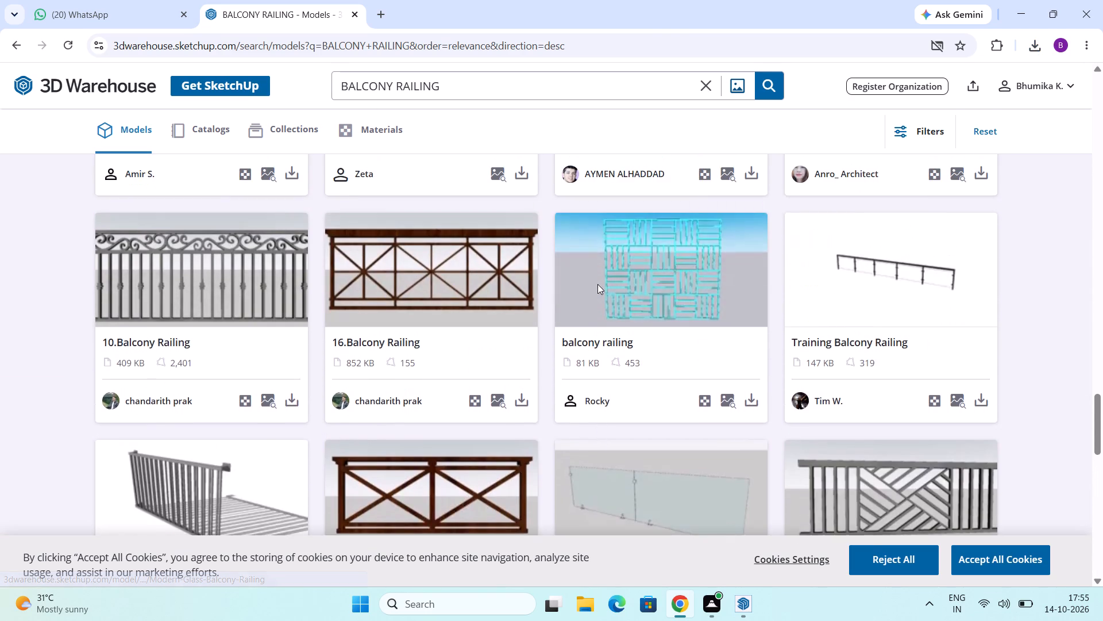
pyautogui.scroll(1, 596, 286)
pyautogui.scroll(-2, 596, 287)
pyautogui.scroll(3, 596, 290)
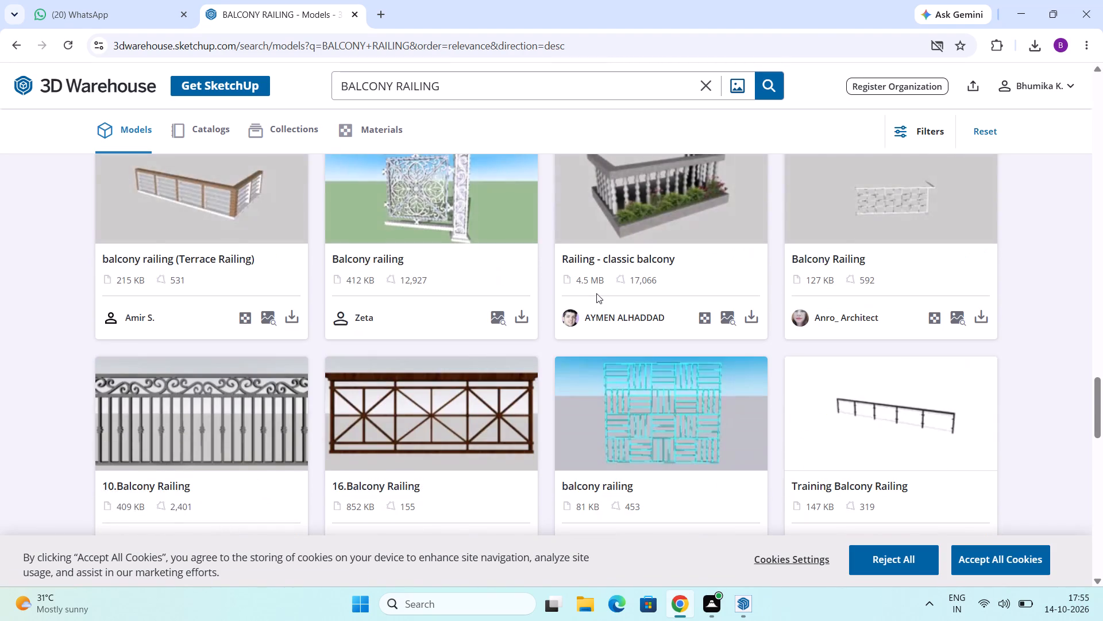
pyautogui.scroll(8, 596, 293)
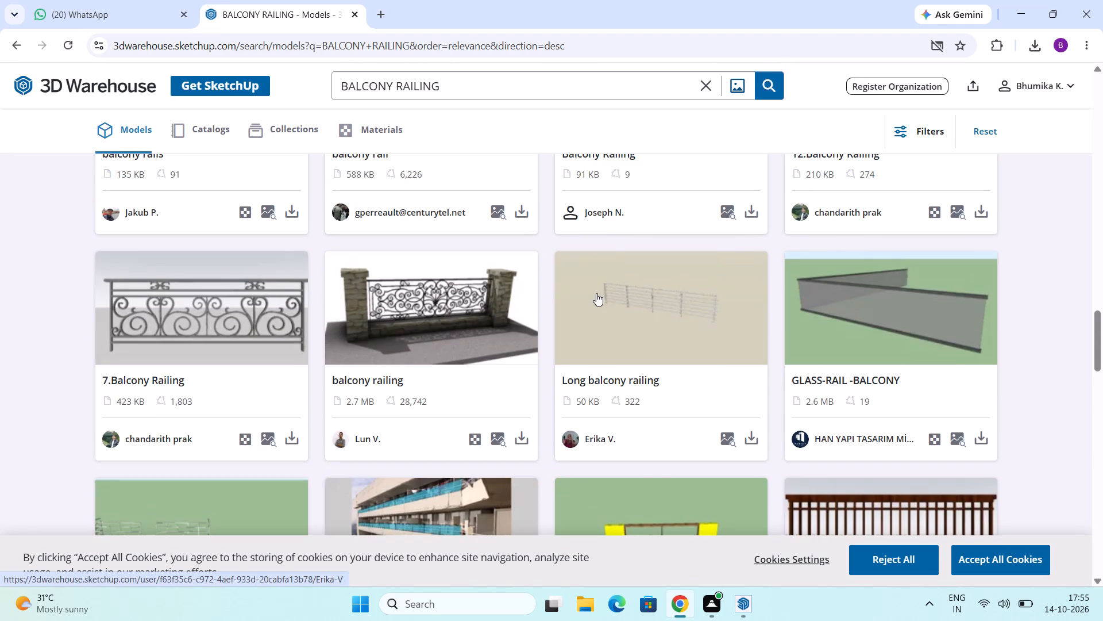
pyautogui.scroll(5, 596, 293)
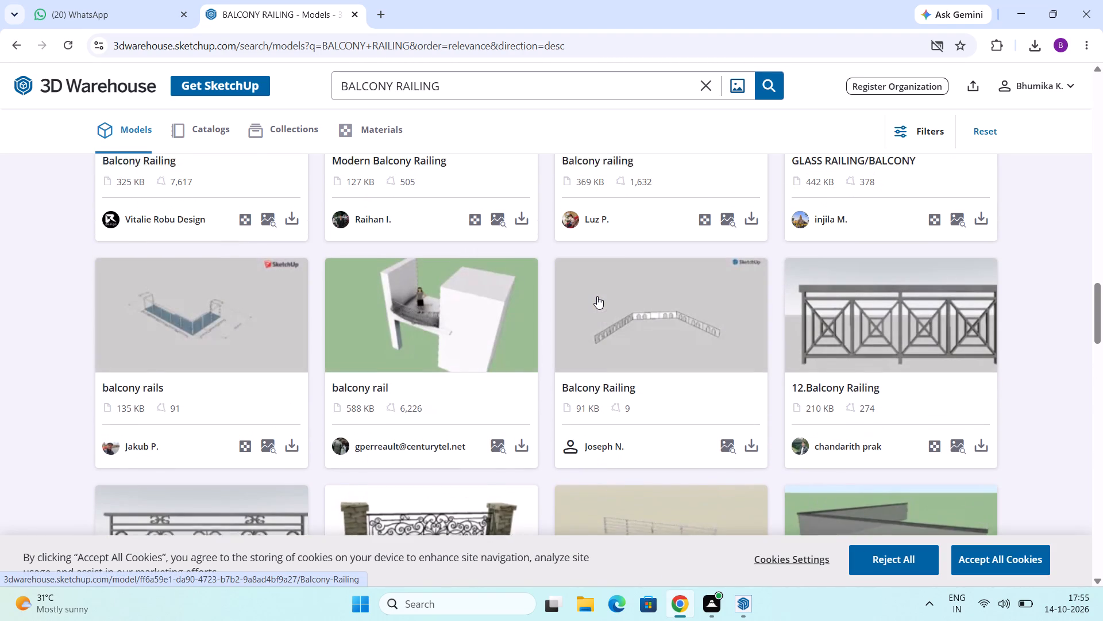
pyautogui.scroll(4, 599, 296)
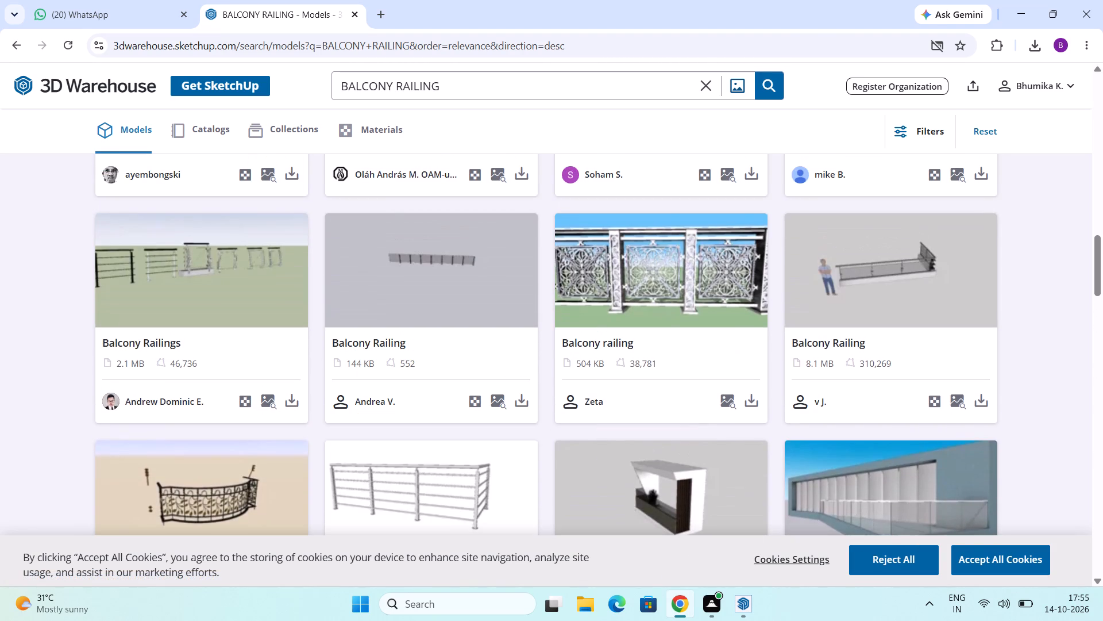
pyautogui.scroll(2, 597, 300)
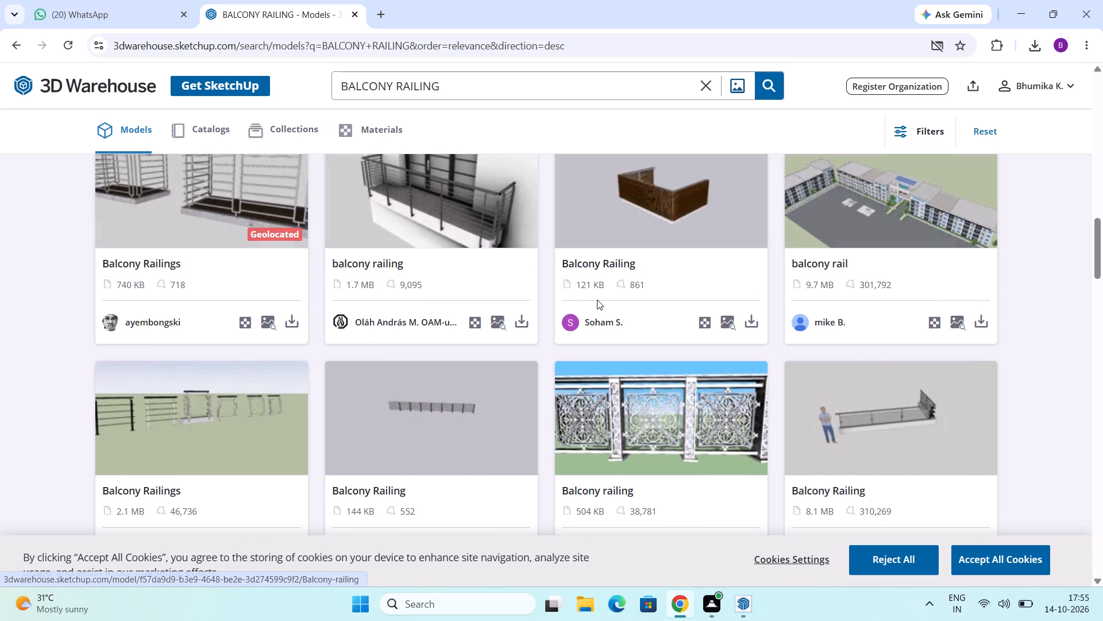
pyautogui.scroll(2, 597, 300)
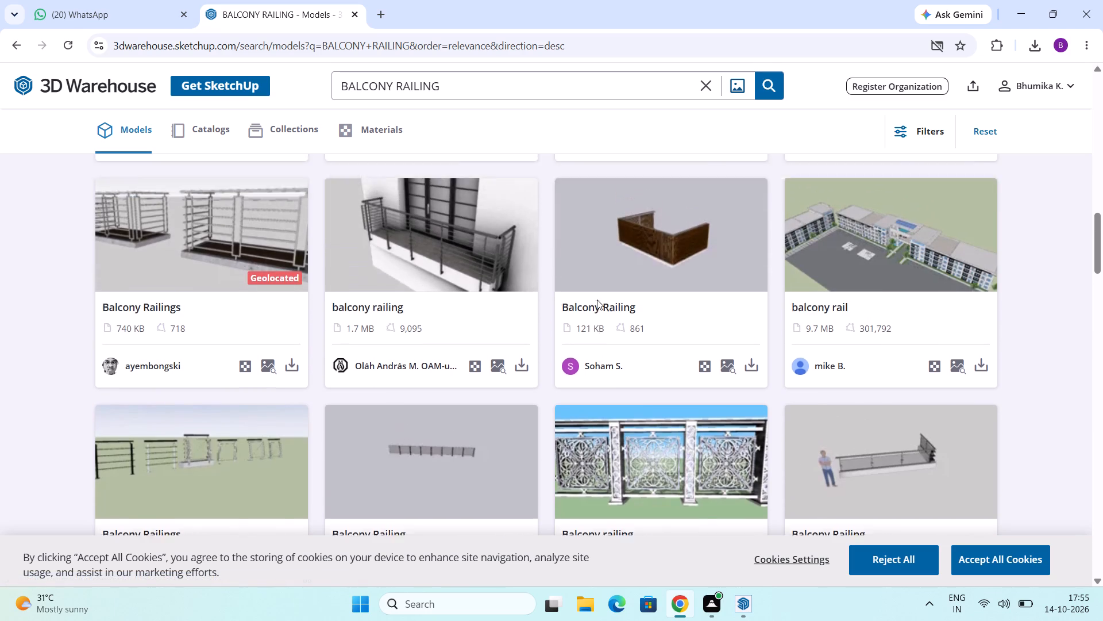
pyautogui.scroll(6, 597, 300)
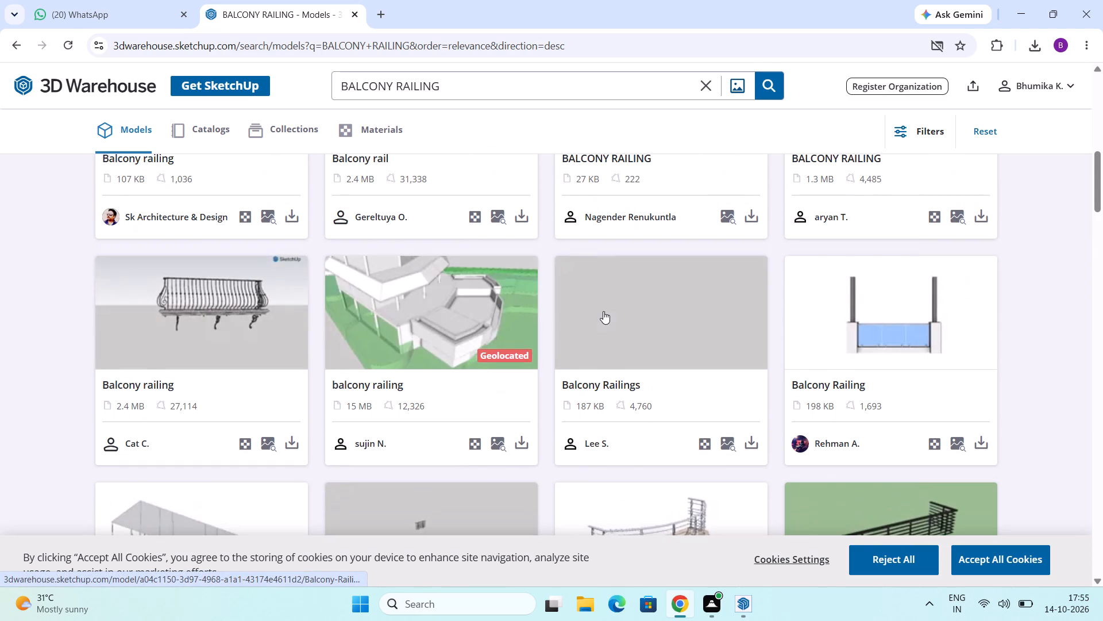
pyautogui.scroll(7, 603, 311)
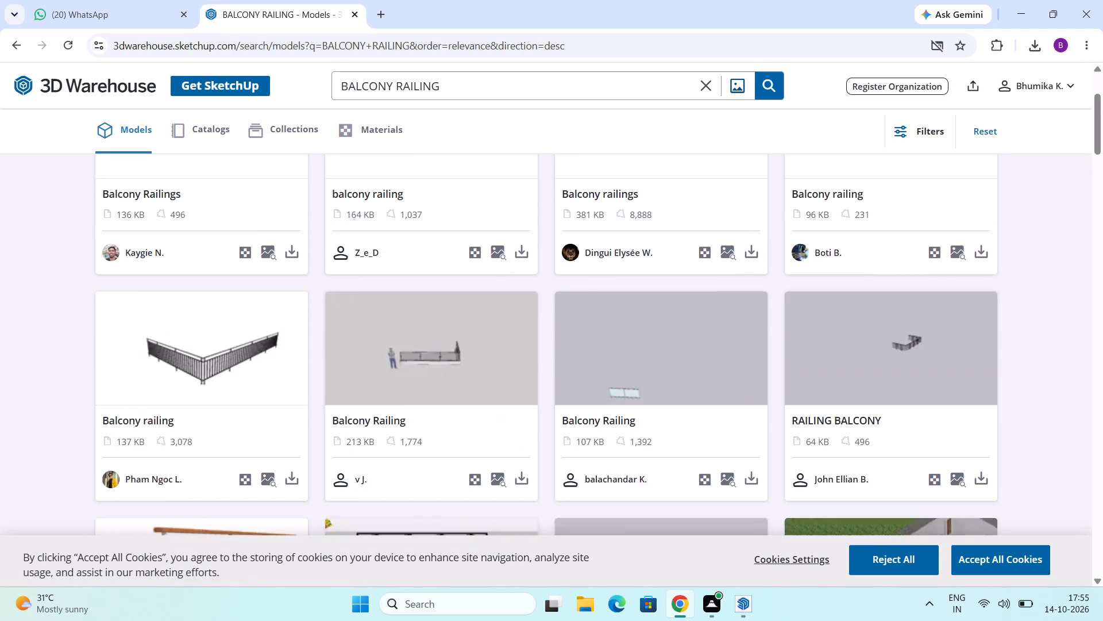
pyautogui.scroll(6, 604, 311)
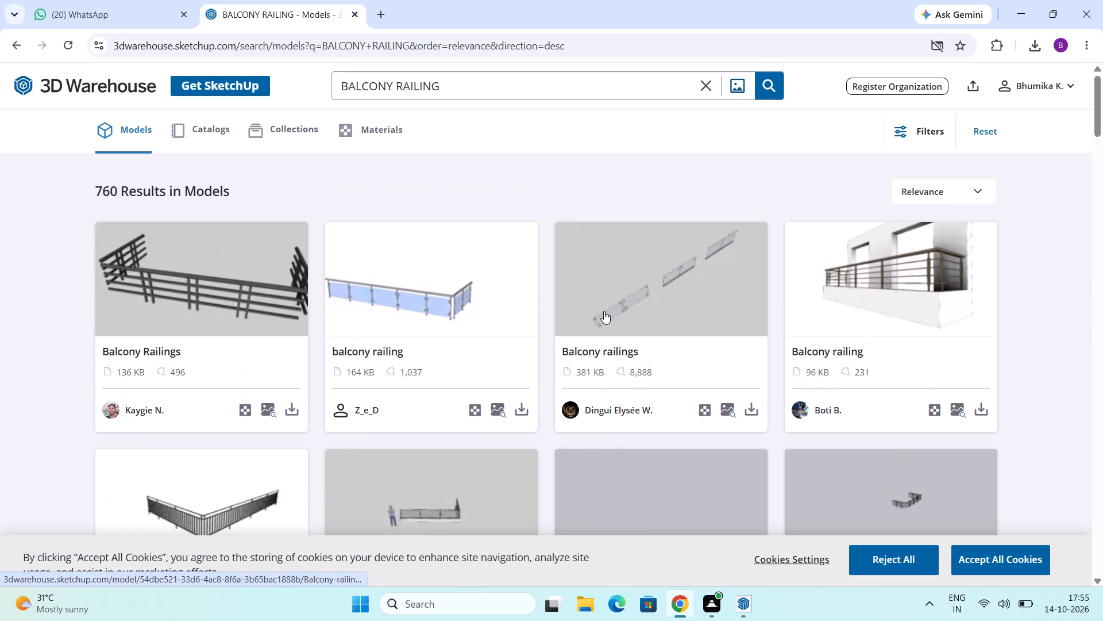
pyautogui.scroll(5, 604, 311)
# Go through to the end of the BALCONY RAILING results and load a second batch of models.
pyautogui.scroll(-14, 621, 296)
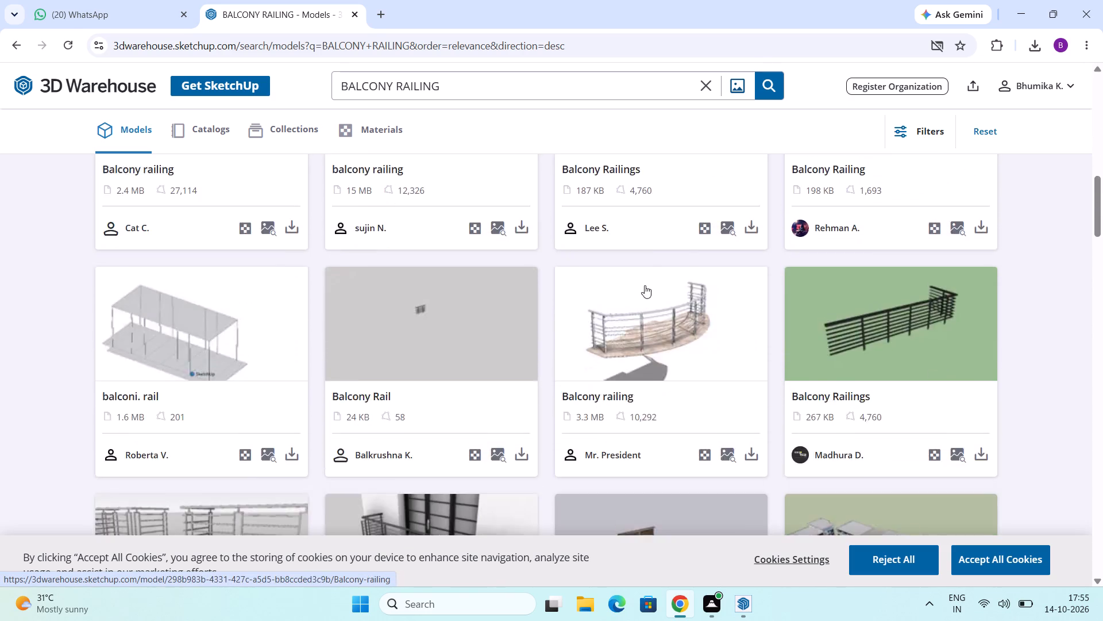
pyautogui.scroll(-18, 645, 285)
pyautogui.scroll(-4, 657, 286)
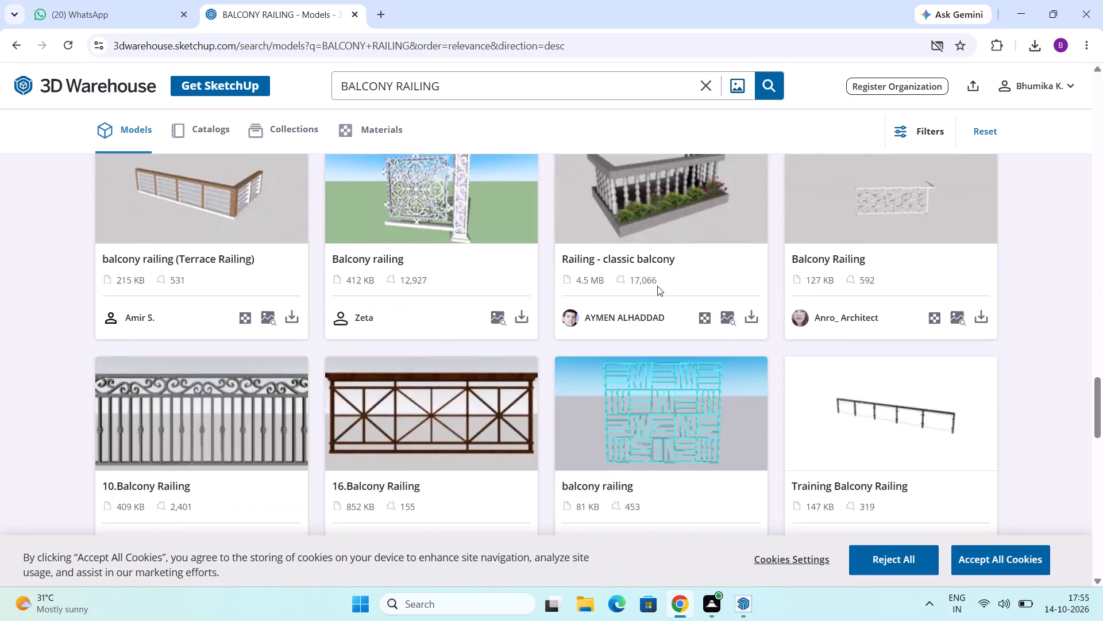
pyautogui.scroll(-17, 657, 286)
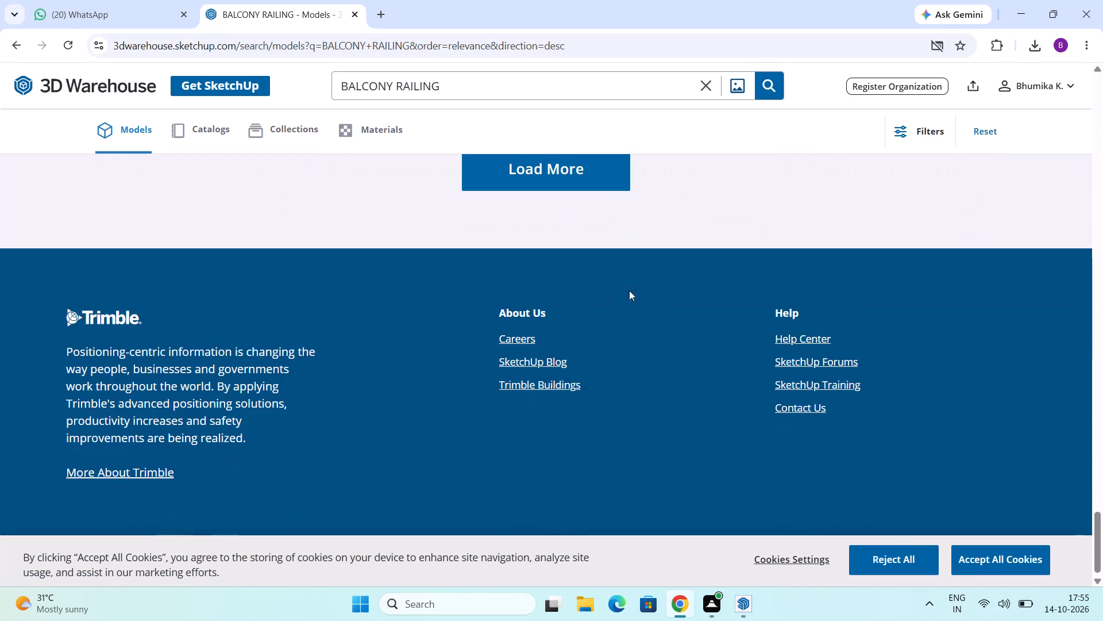
pyautogui.scroll(3, 614, 290)
pyautogui.click(531, 372)
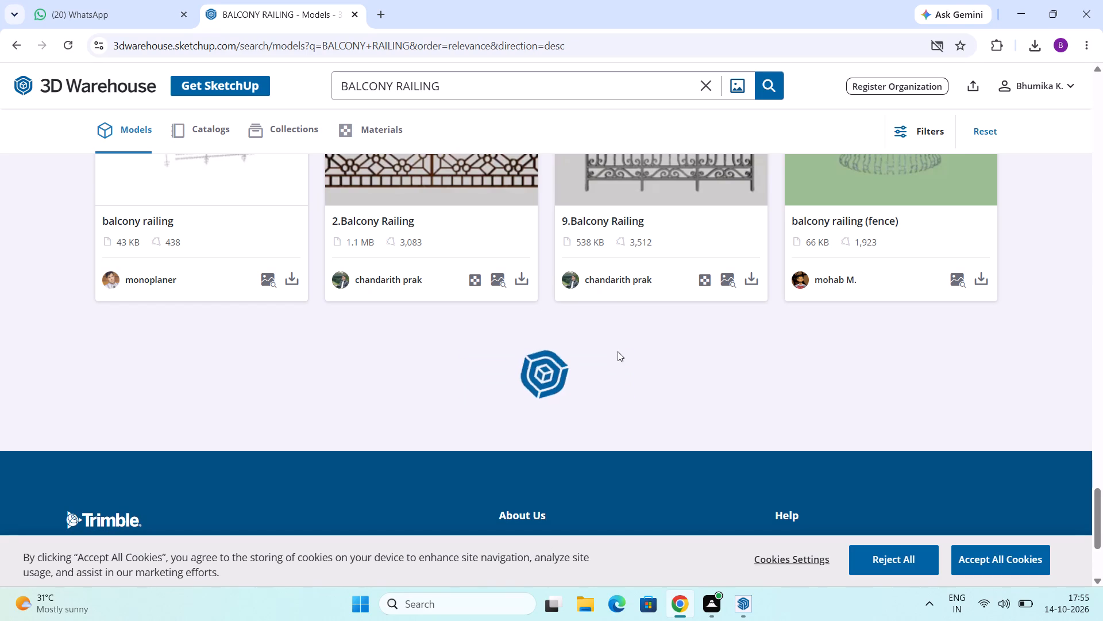
# Examine the second batch of BALCONY RAILING models through to its end for a suitable railing design.
pyautogui.scroll(-3, 636, 355)
pyautogui.scroll(1, 622, 385)
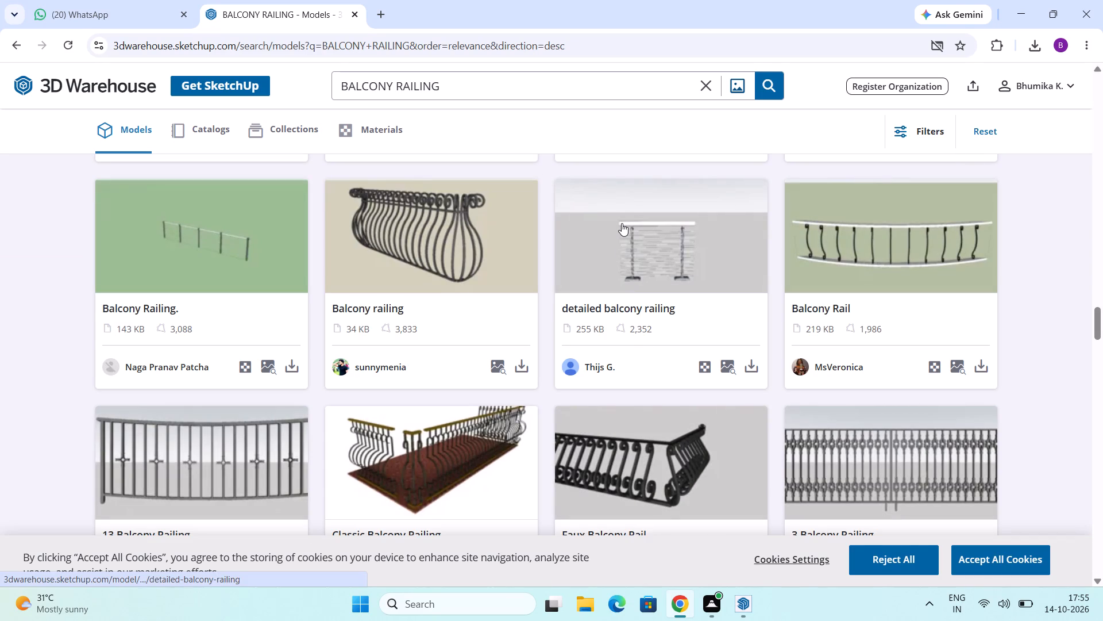
pyautogui.scroll(2, 622, 223)
pyautogui.scroll(2, 530, 381)
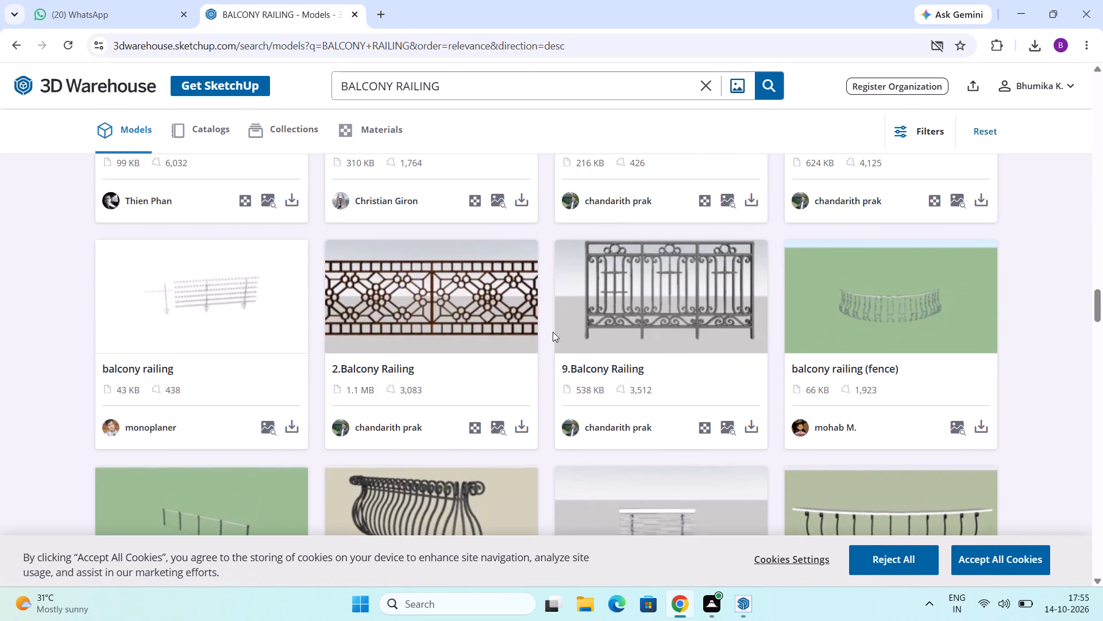
pyautogui.scroll(-8, 553, 332)
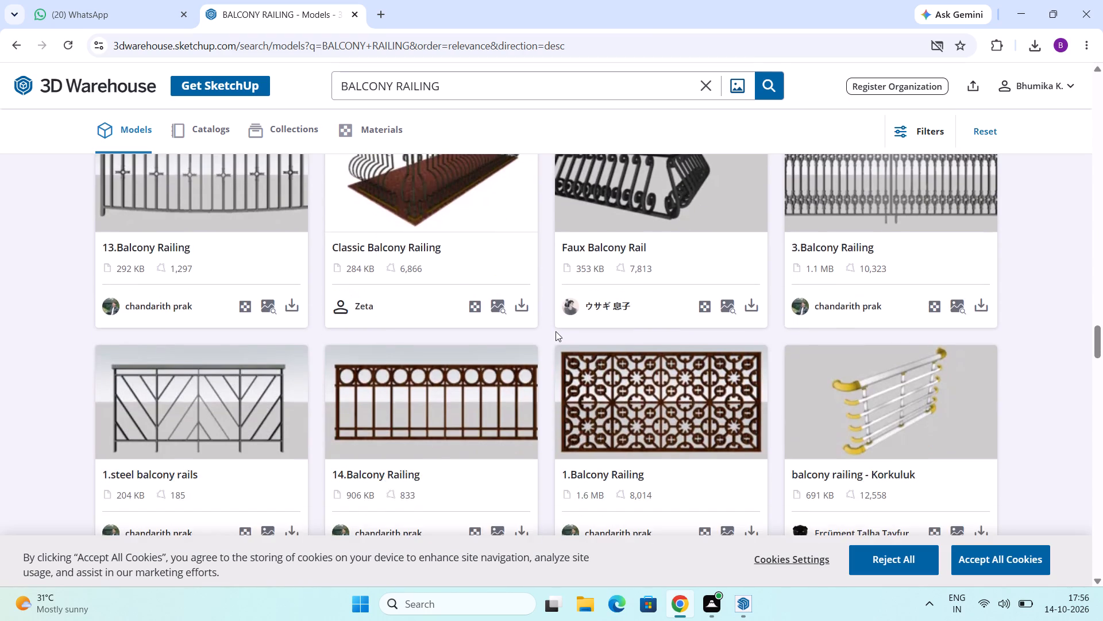
pyautogui.scroll(-11, 556, 331)
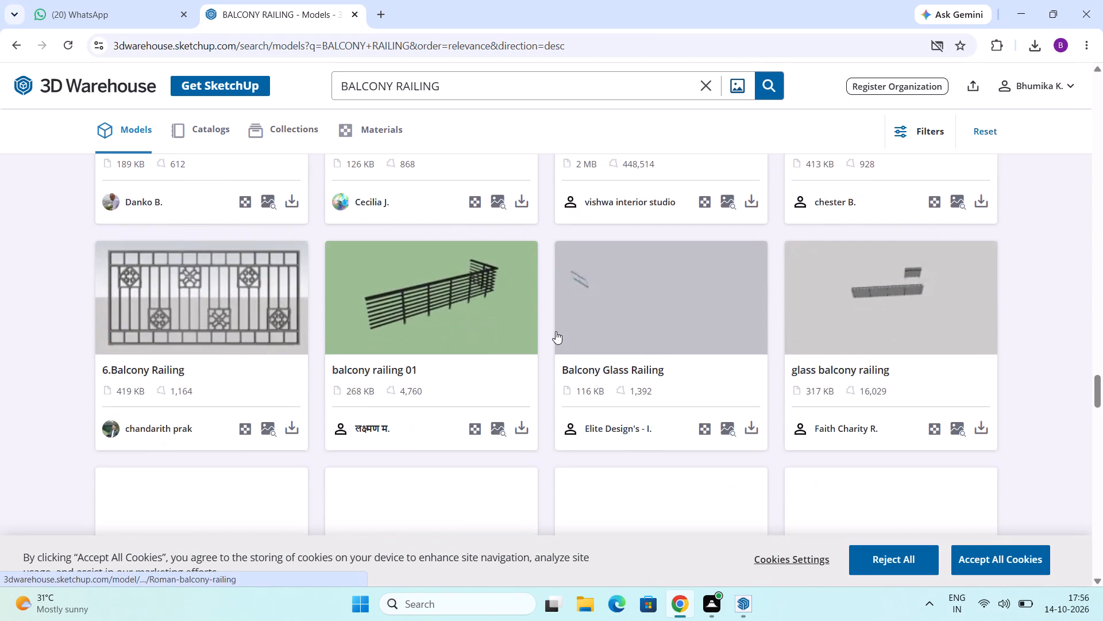
pyautogui.scroll(-10, 556, 331)
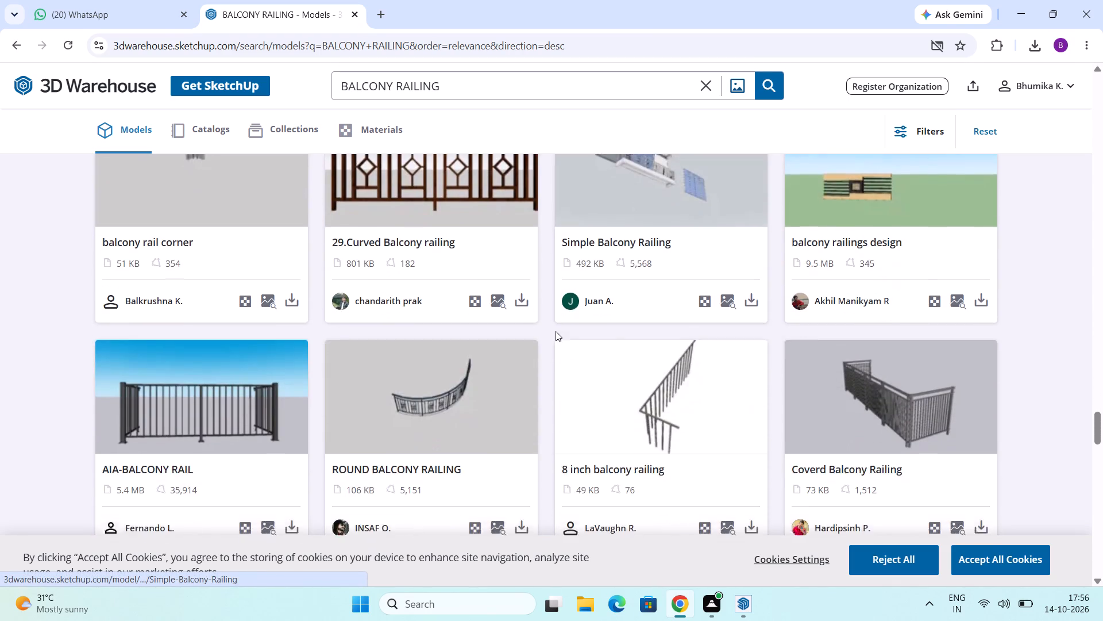
pyautogui.scroll(-8, 556, 331)
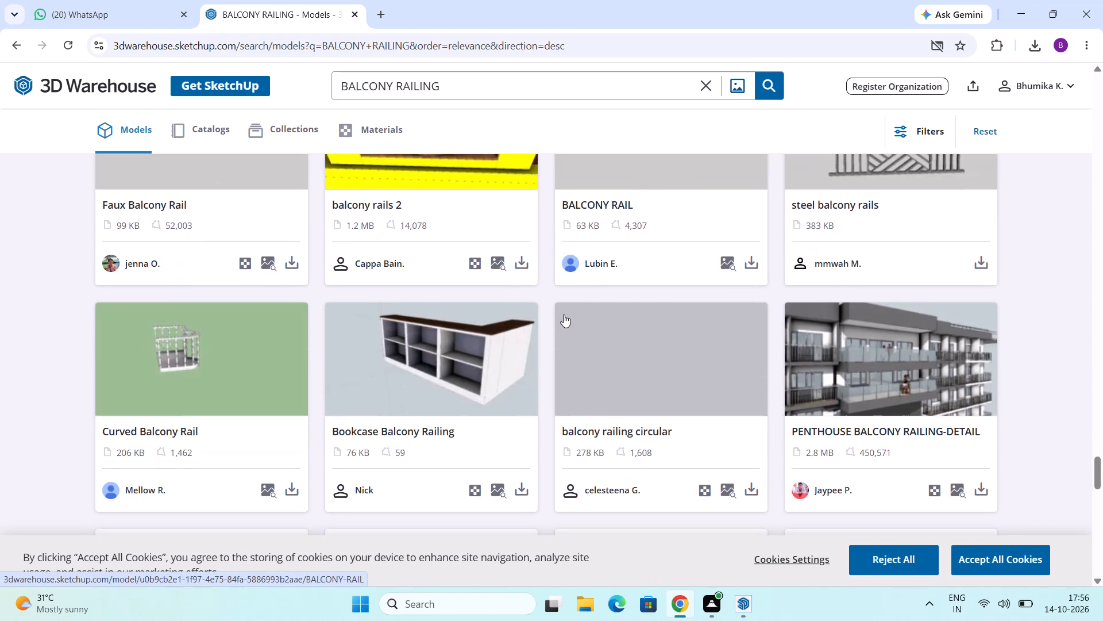
pyautogui.scroll(-5, 565, 315)
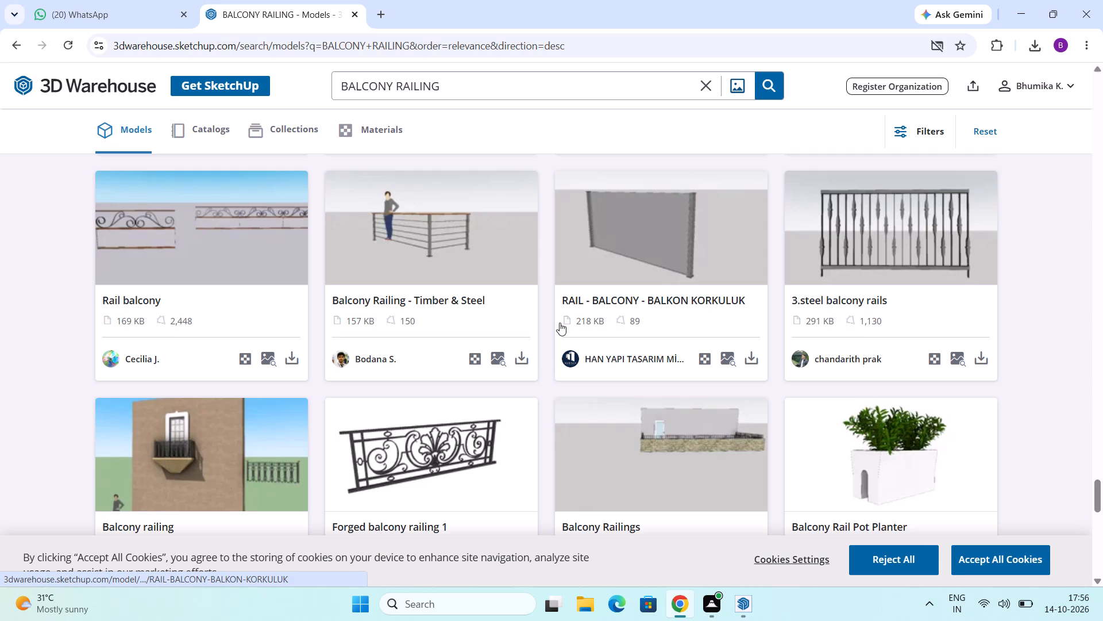
pyautogui.scroll(-10, 560, 323)
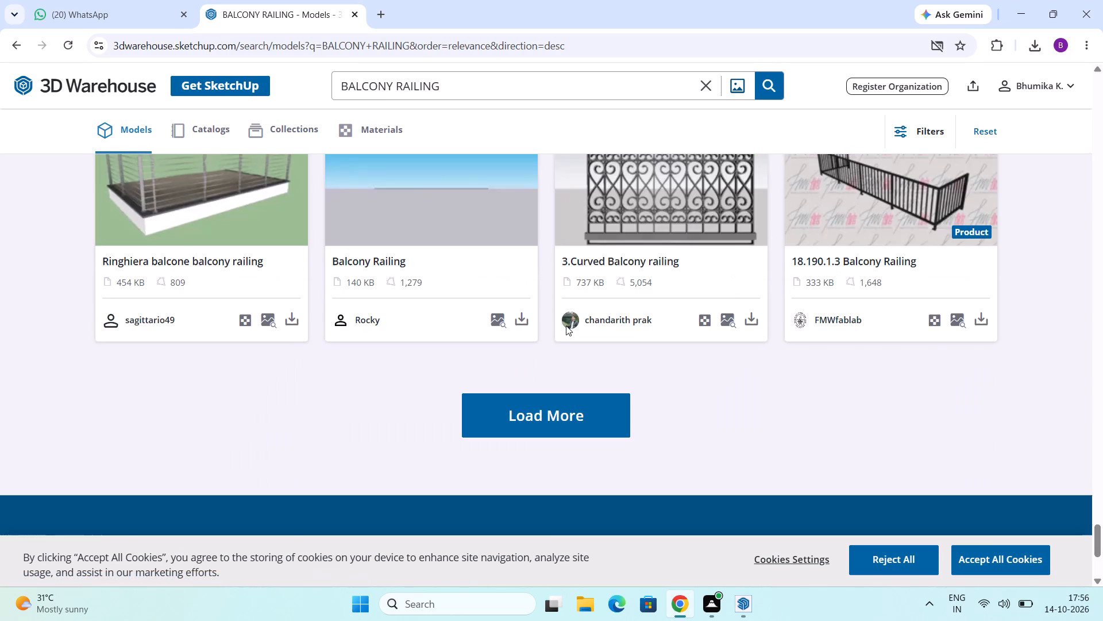
# Load a third batch of BALCONY RAILING models and look through it to its end for a suitable design.
pyautogui.scroll(-3, 566, 325)
pyautogui.click(591, 206)
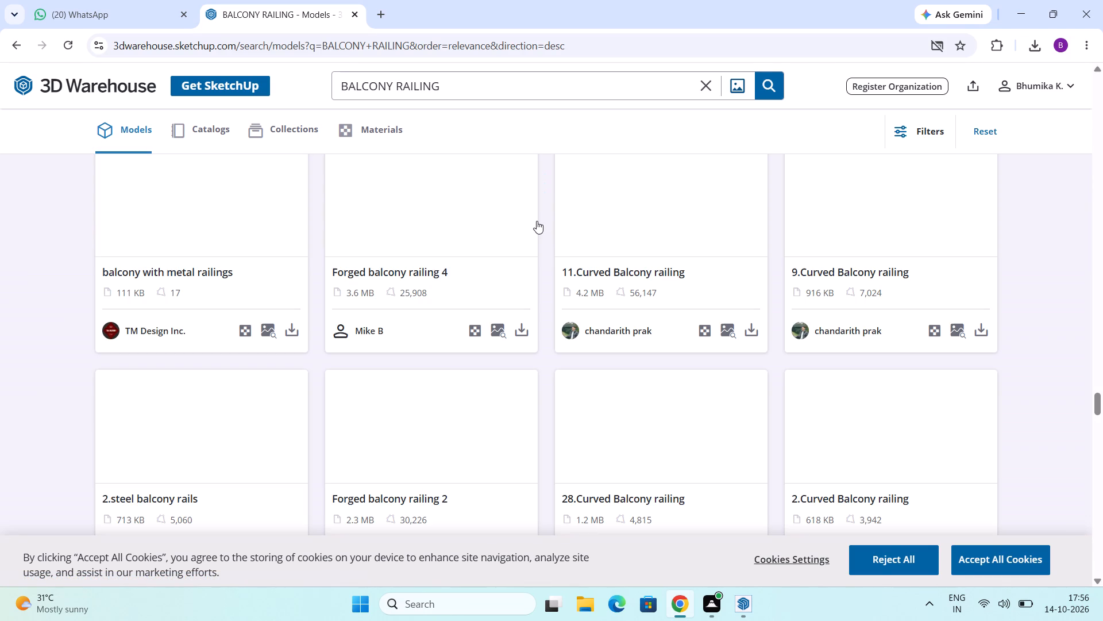
pyautogui.scroll(-3, 681, 354)
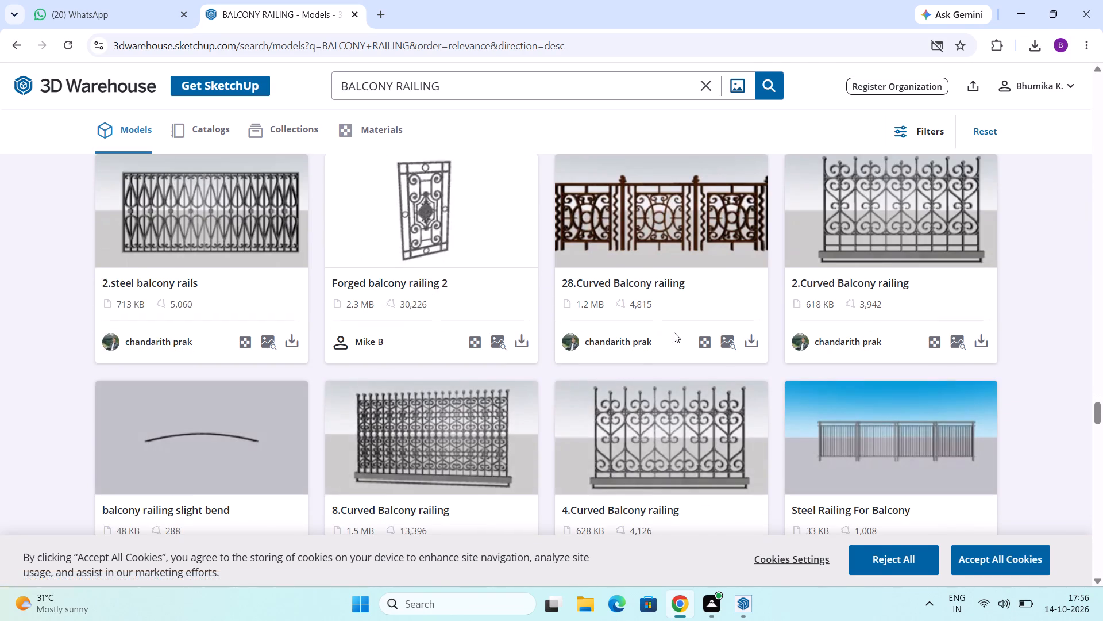
pyautogui.scroll(-19, 673, 332)
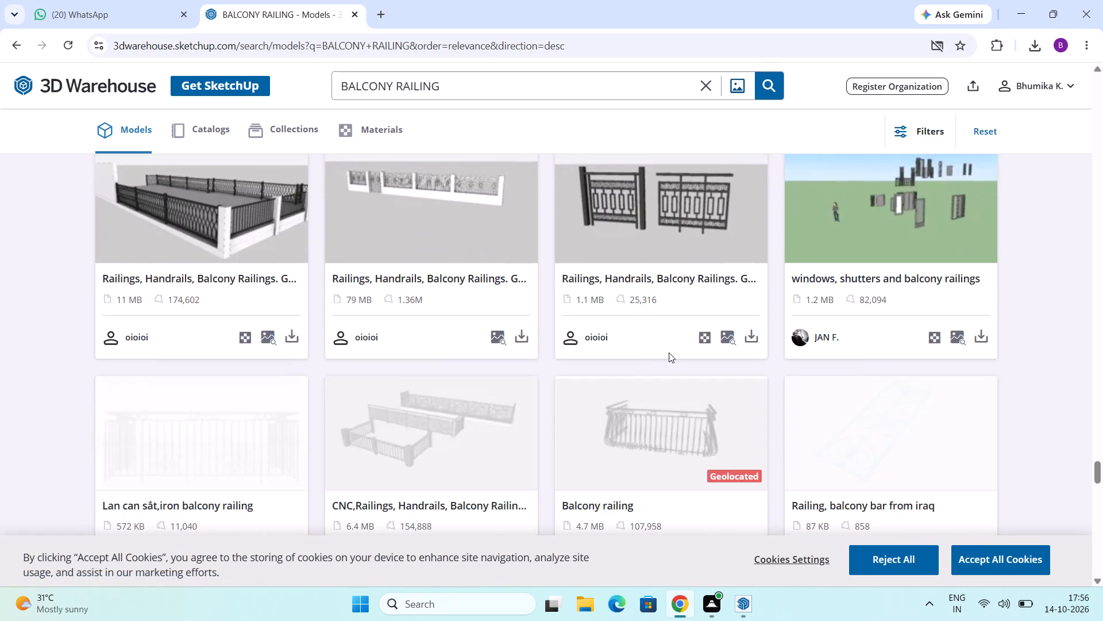
pyautogui.scroll(-9, 669, 352)
pyautogui.scroll(2, 669, 352)
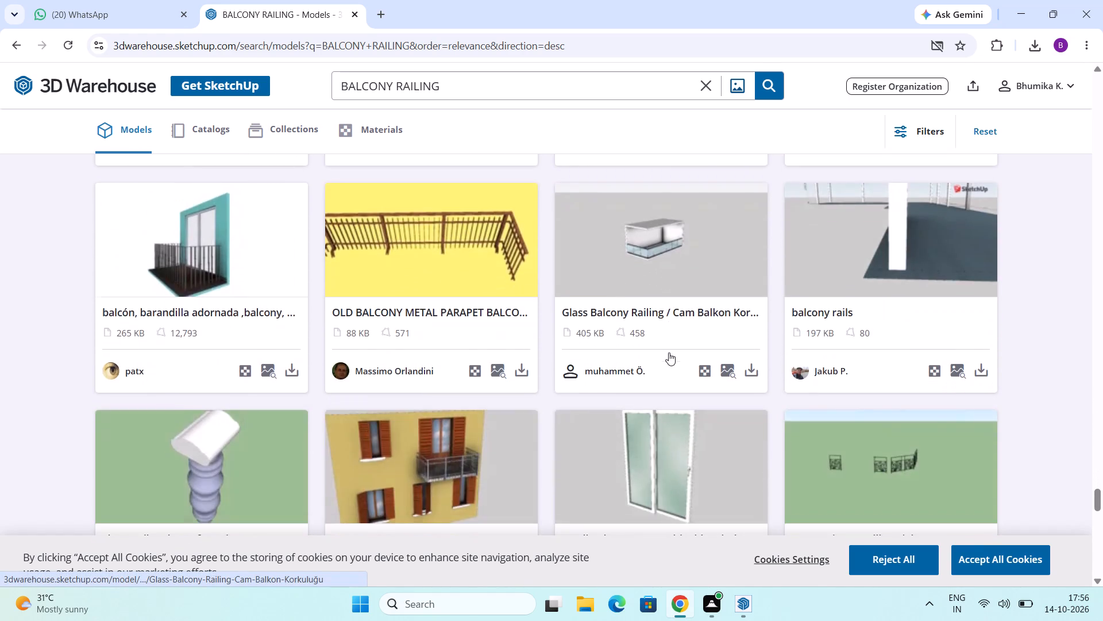
pyautogui.scroll(2, 669, 352)
pyautogui.scroll(-7, 669, 352)
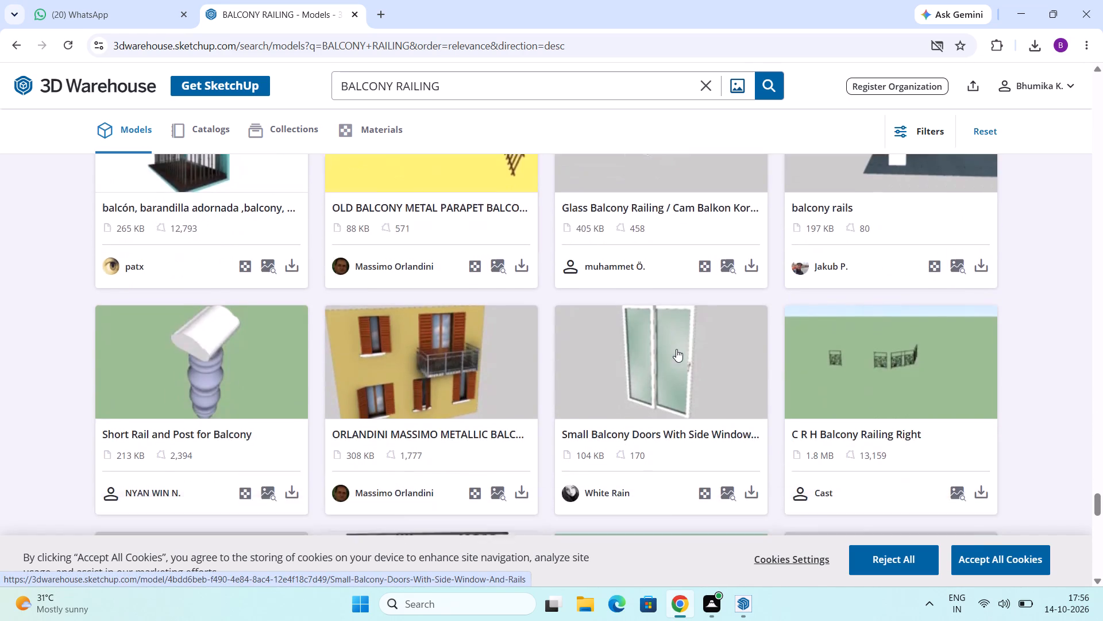
pyautogui.scroll(-10, 676, 349)
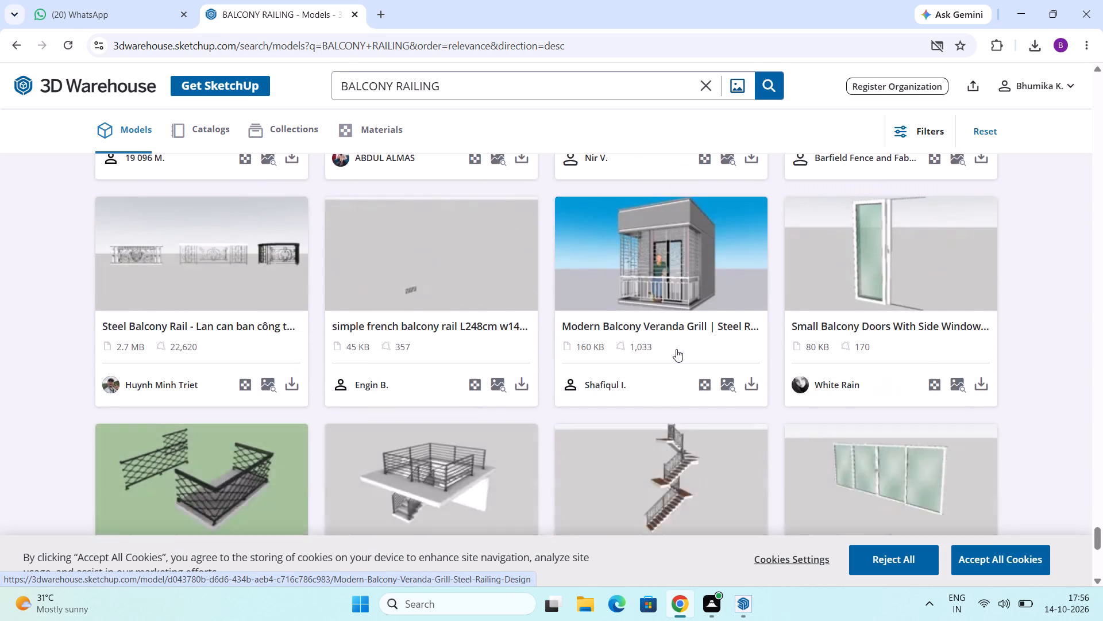
pyautogui.scroll(-5, 676, 349)
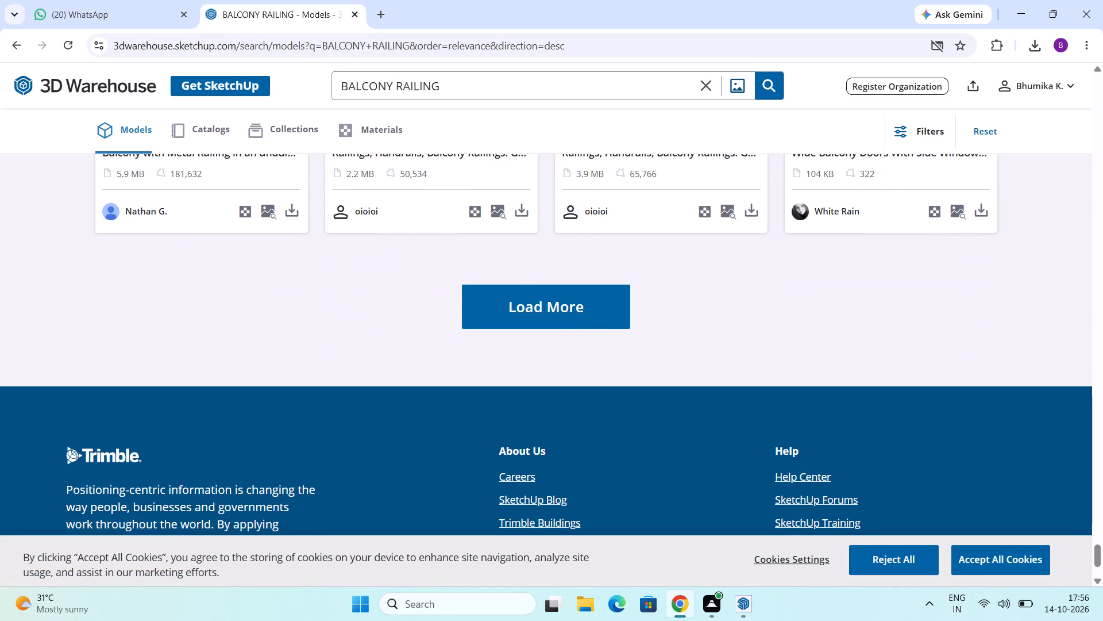
# Change the word BALCONY in the query to GLASS and search the models for GLASS RAILING.
pyautogui.moveTo(396, 83); pyautogui.dragTo(303, 76)
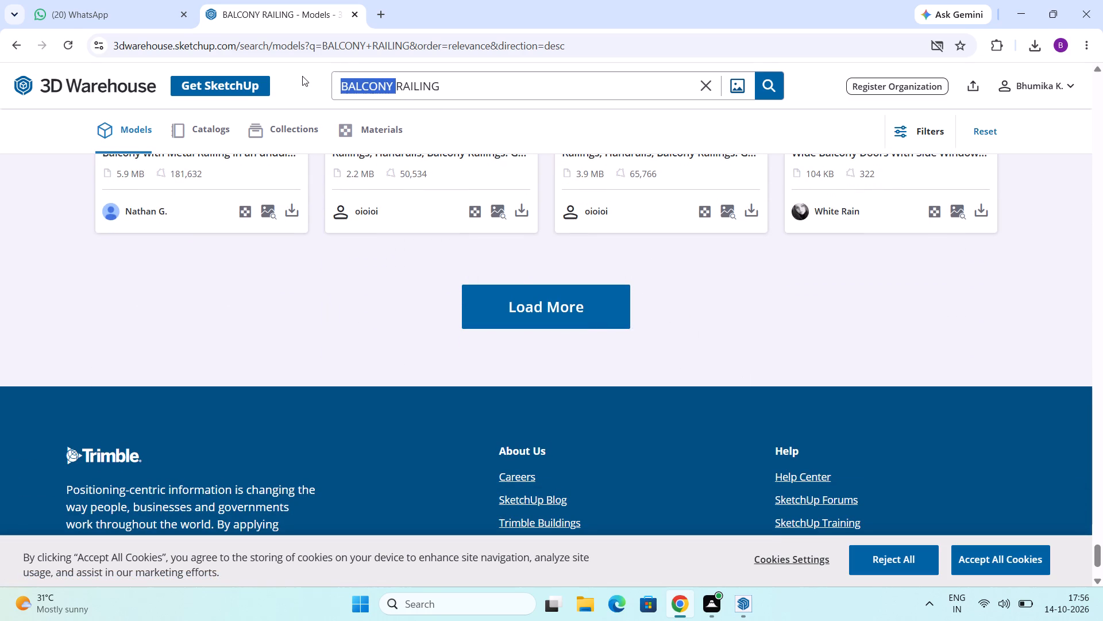
pyautogui.write('GLASS')
pyautogui.press('space')
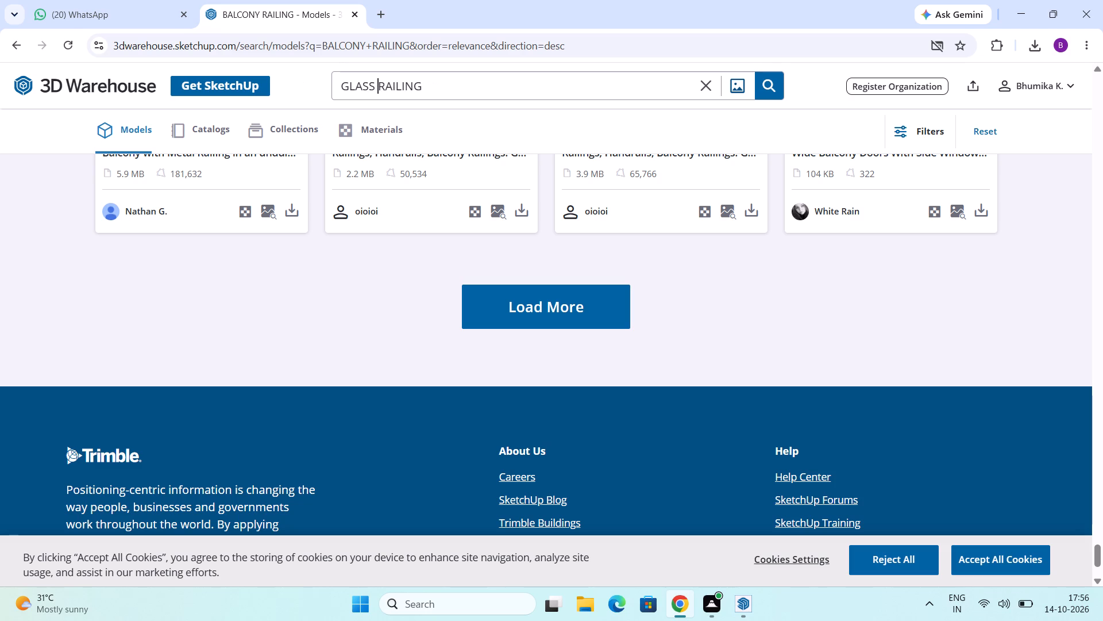
pyautogui.press('Return')
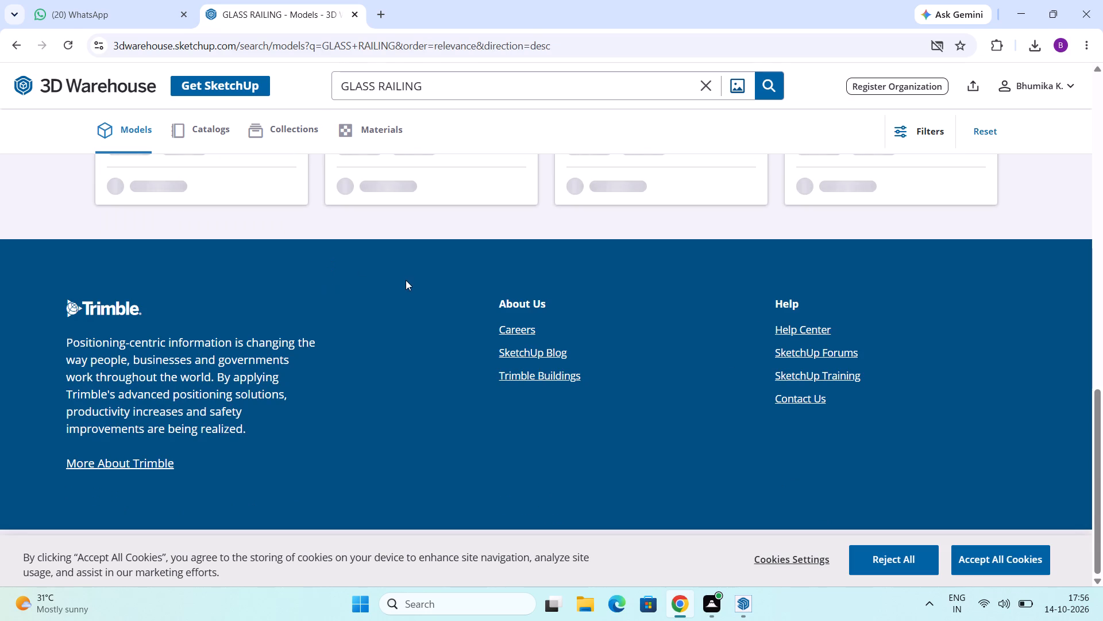
# Examine the first batch of GLASS RAILING models, from its end back to the first results, for a suitable balcony railing.
pyautogui.scroll(3, 403, 285)
pyautogui.scroll(3, 549, 328)
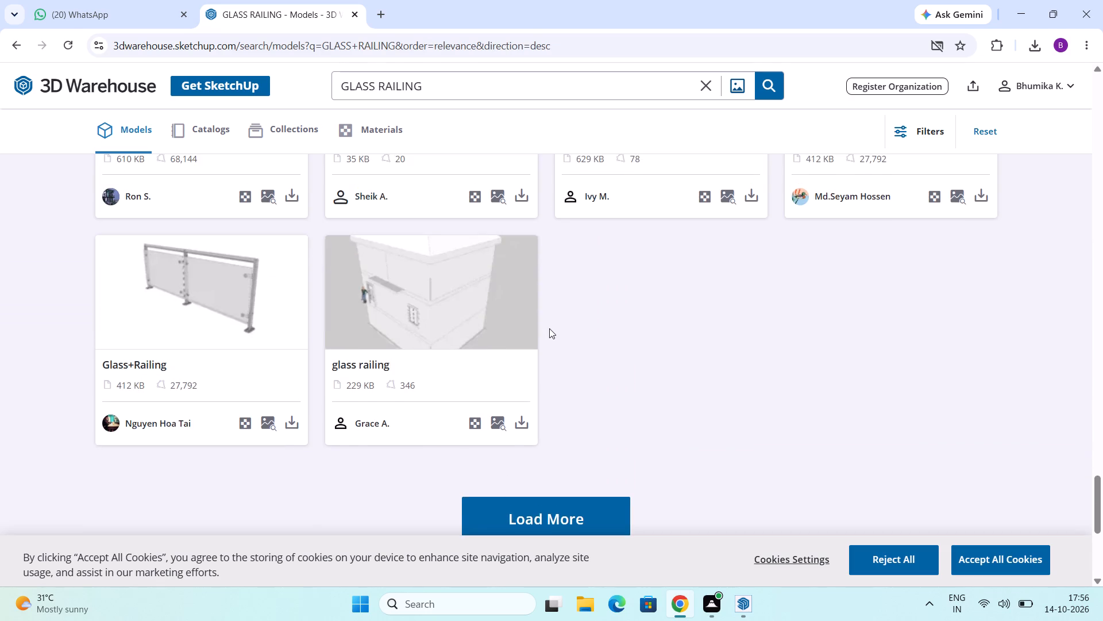
pyautogui.scroll(8, 549, 328)
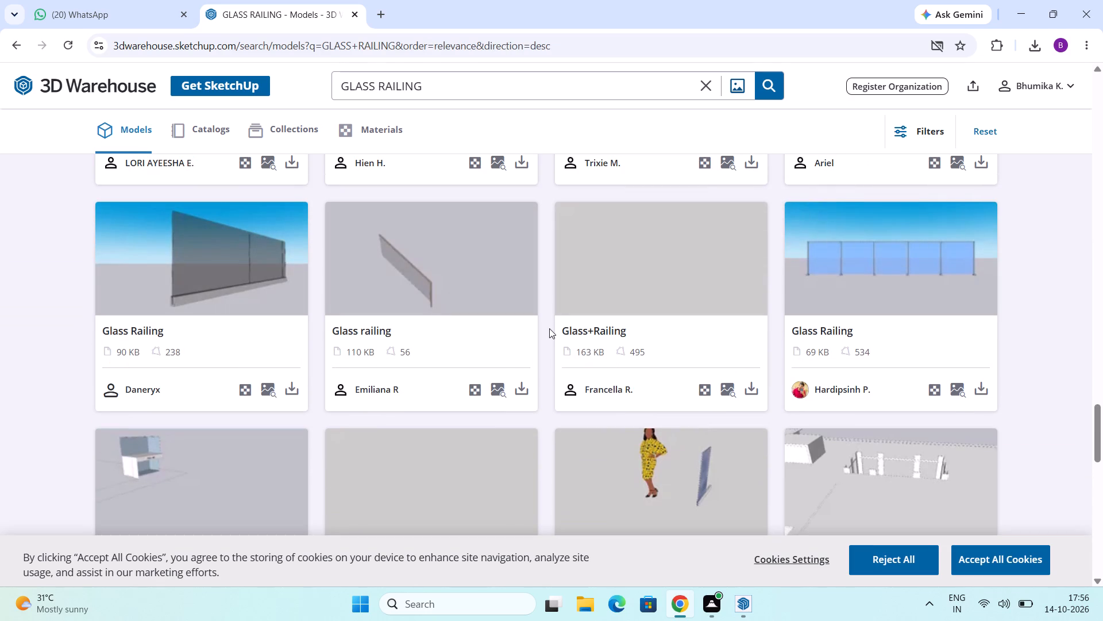
pyautogui.scroll(-2, 552, 327)
pyautogui.scroll(3, 563, 323)
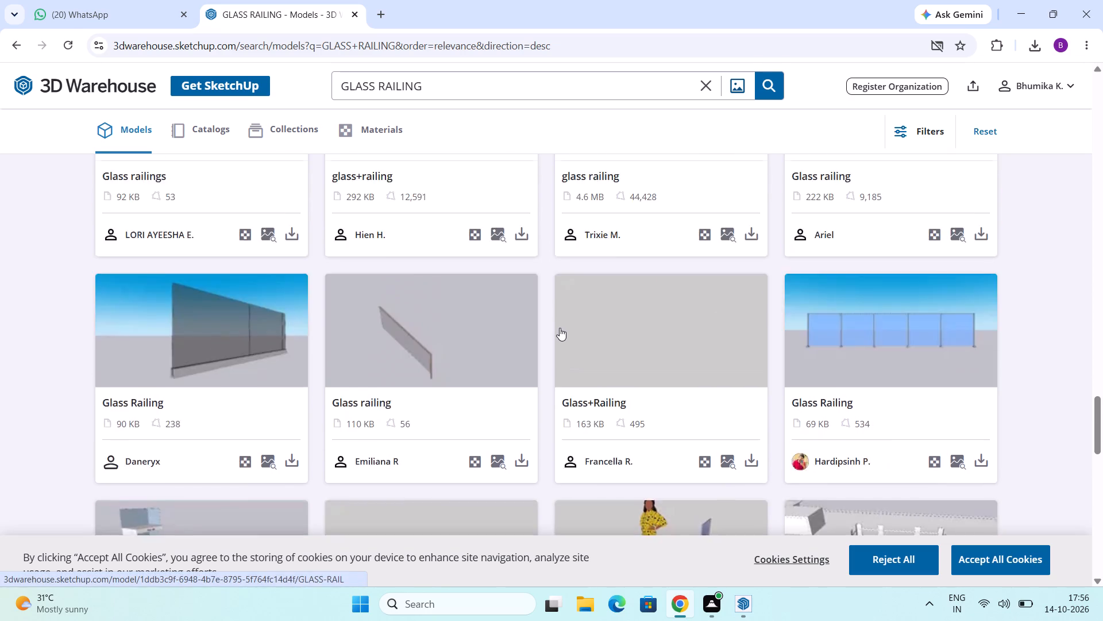
pyautogui.scroll(11, 560, 328)
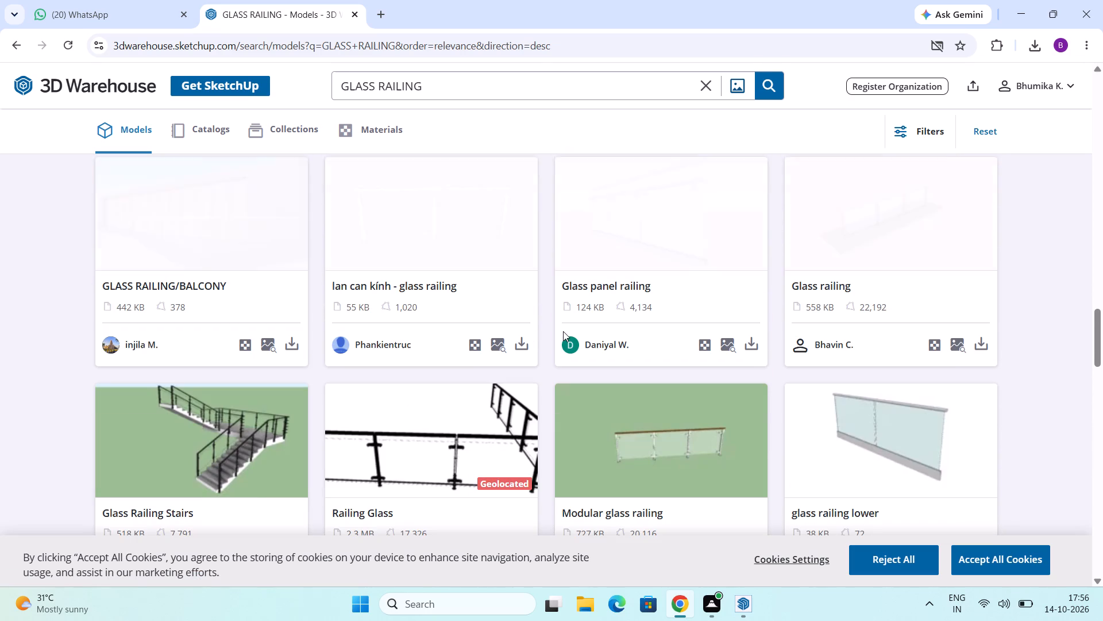
pyautogui.scroll(5, 563, 331)
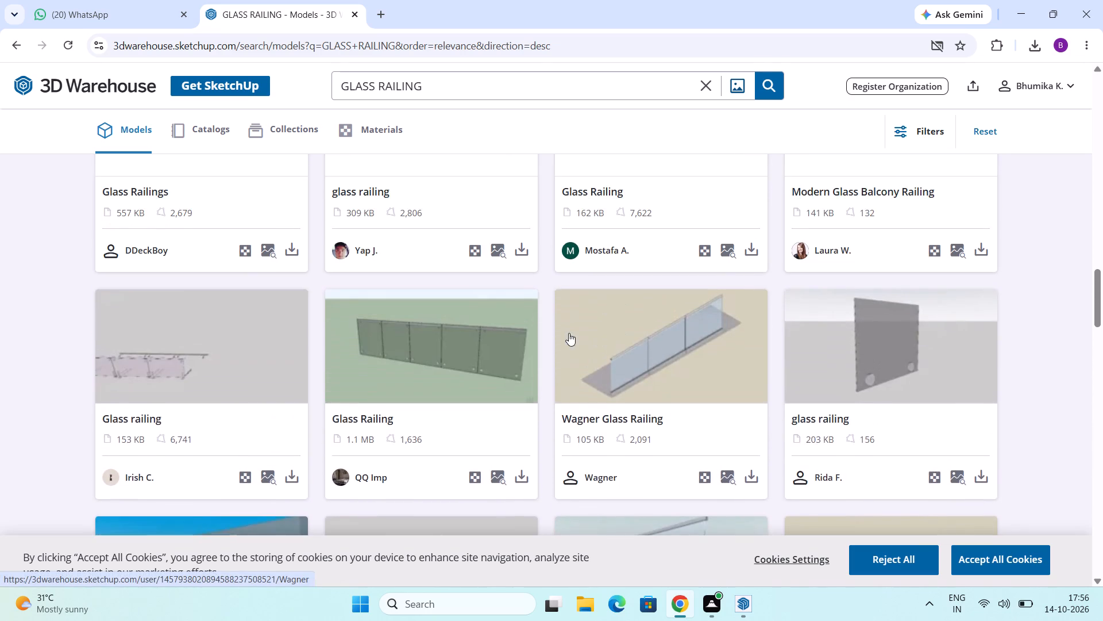
pyautogui.scroll(5, 651, 369)
pyautogui.middleClick(652, 369)
pyautogui.scroll(5, 656, 369)
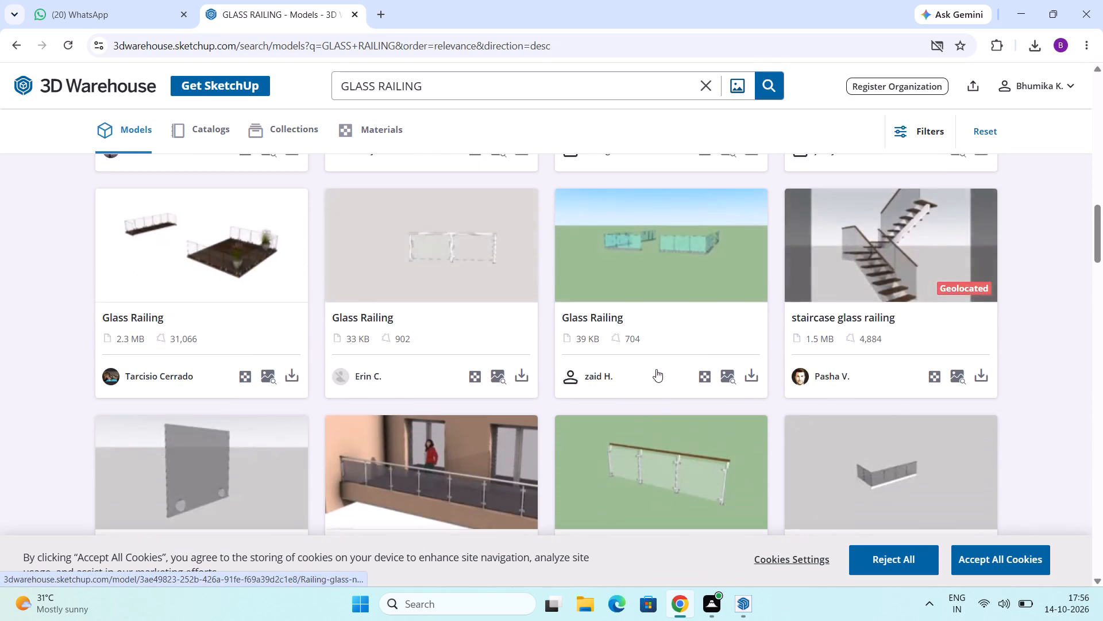
pyautogui.scroll(9, 656, 369)
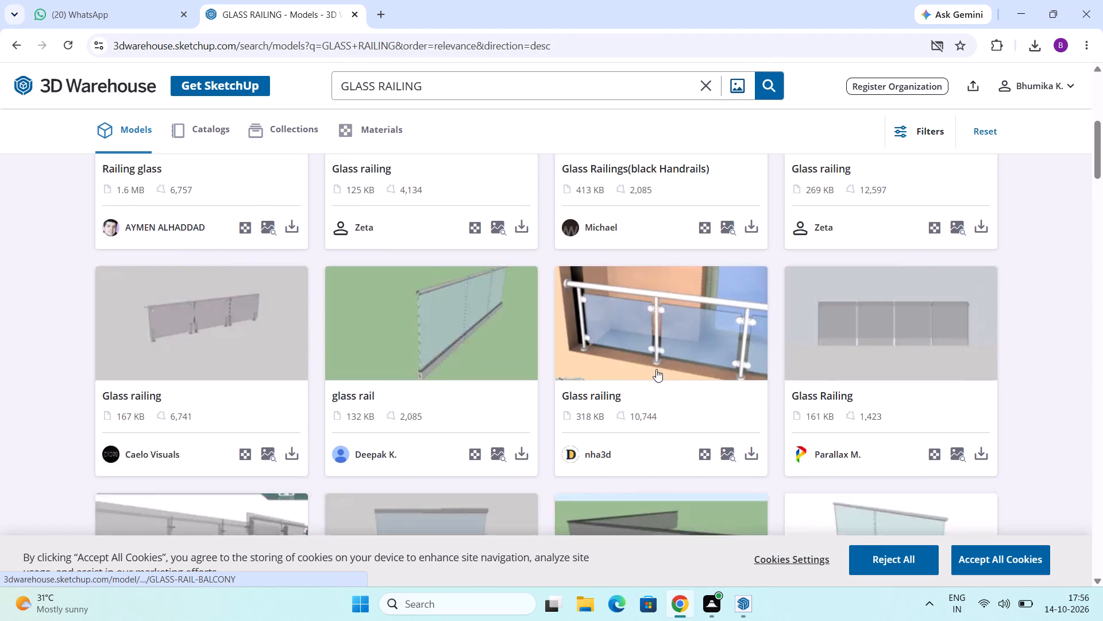
pyautogui.scroll(7, 656, 369)
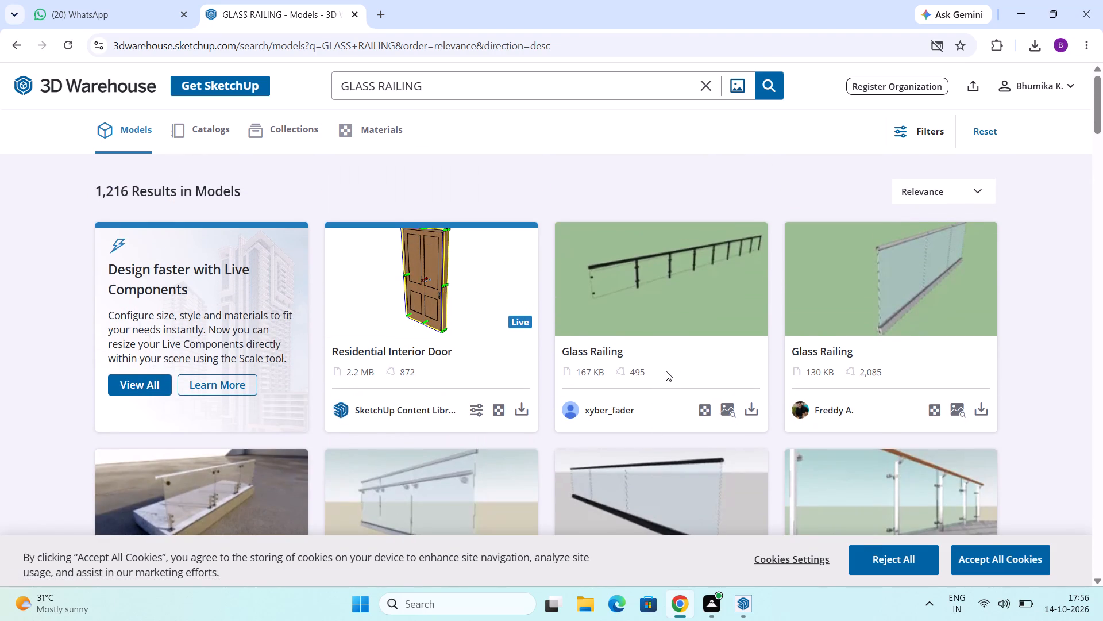
# Review the first batch of GLASS RAILING models again, from the first results to the end, for a suitable railing design.
pyautogui.scroll(-3, 666, 371)
pyautogui.scroll(2, 665, 371)
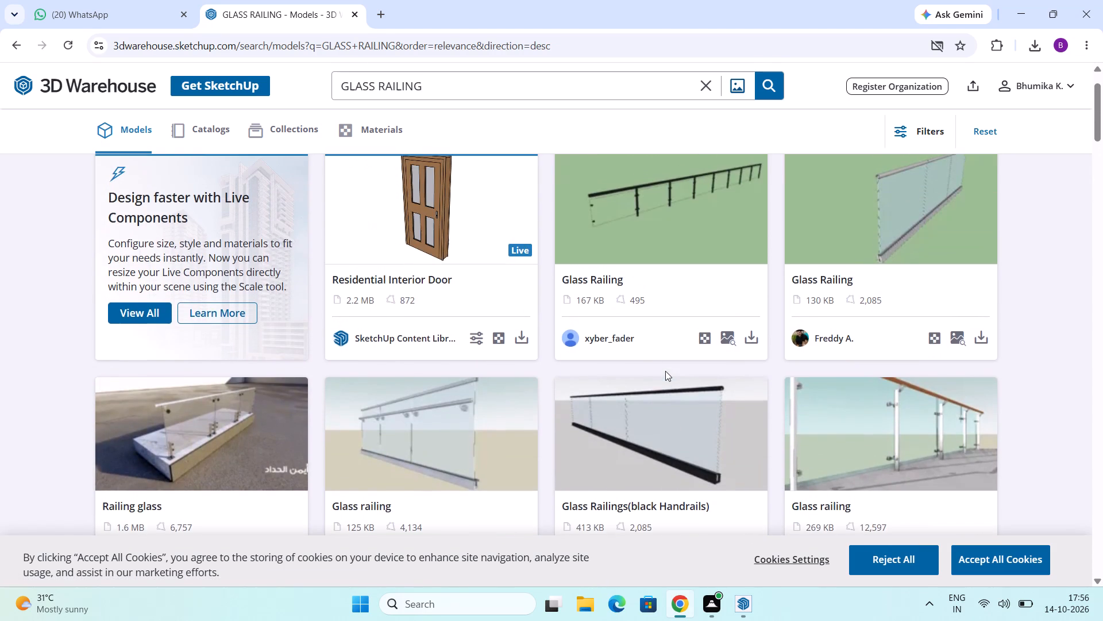
pyautogui.scroll(-9, 665, 371)
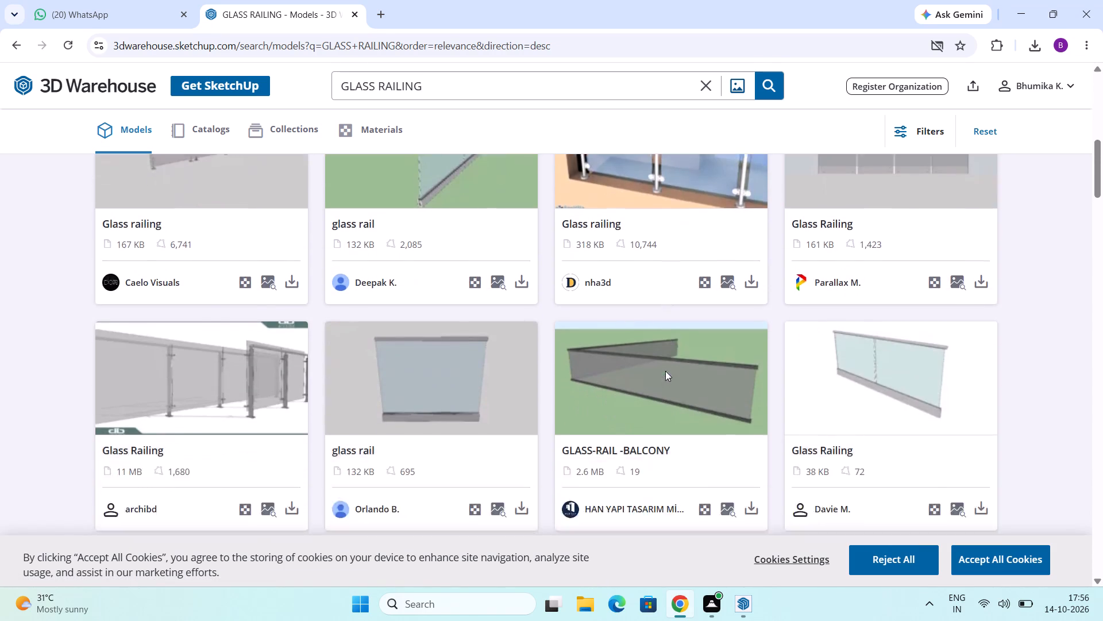
pyautogui.scroll(-2, 669, 370)
pyautogui.scroll(3, 822, 380)
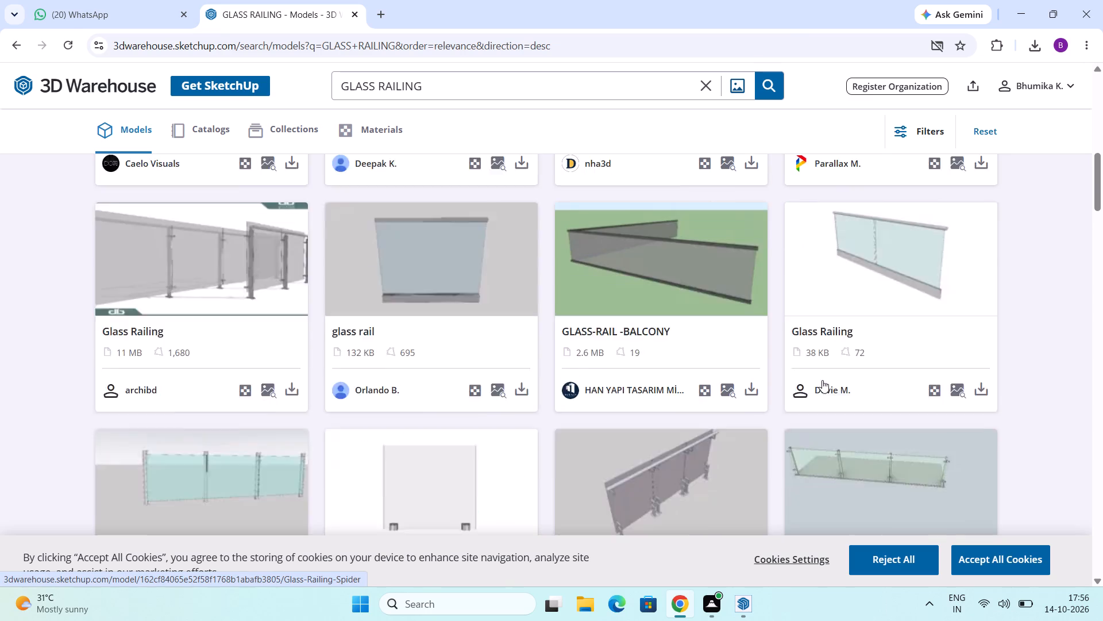
pyautogui.scroll(-7, 822, 380)
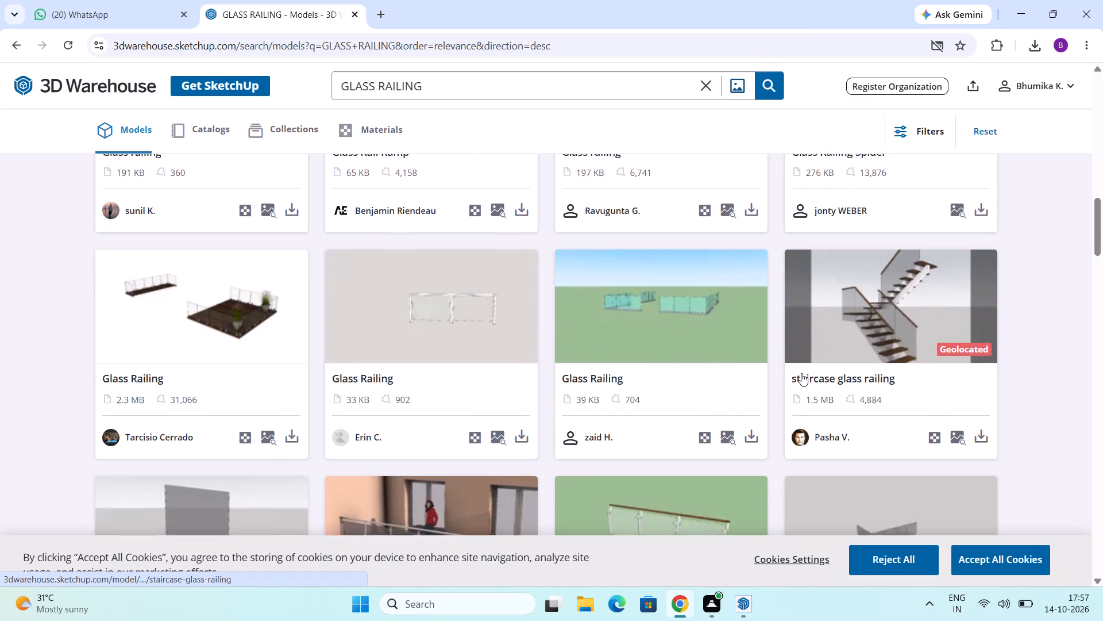
pyautogui.scroll(-8, 796, 373)
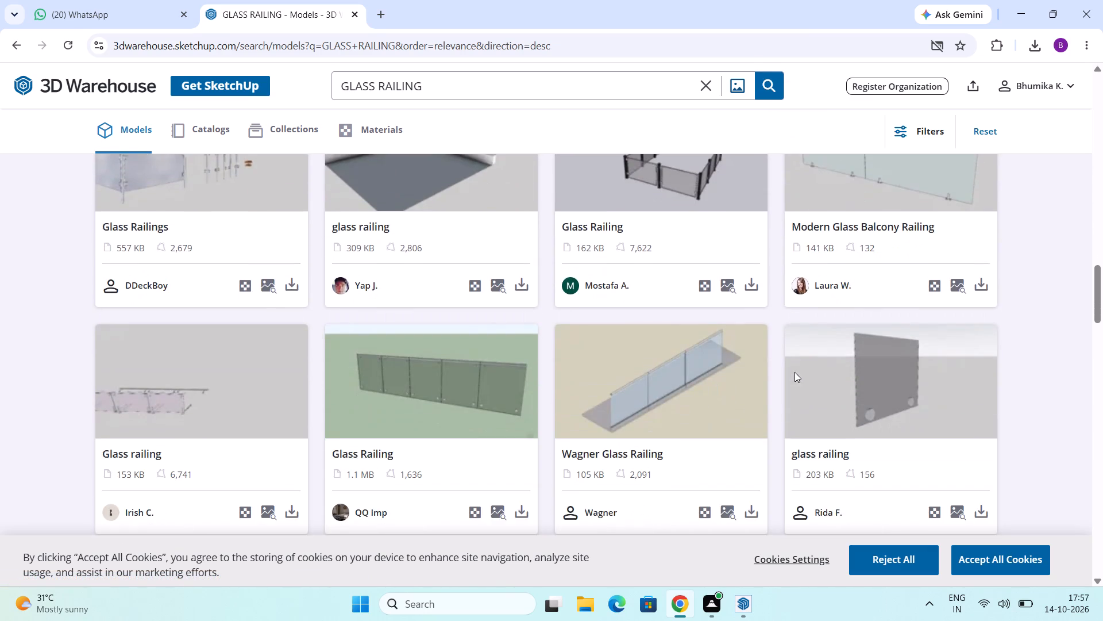
pyautogui.scroll(-7, 795, 372)
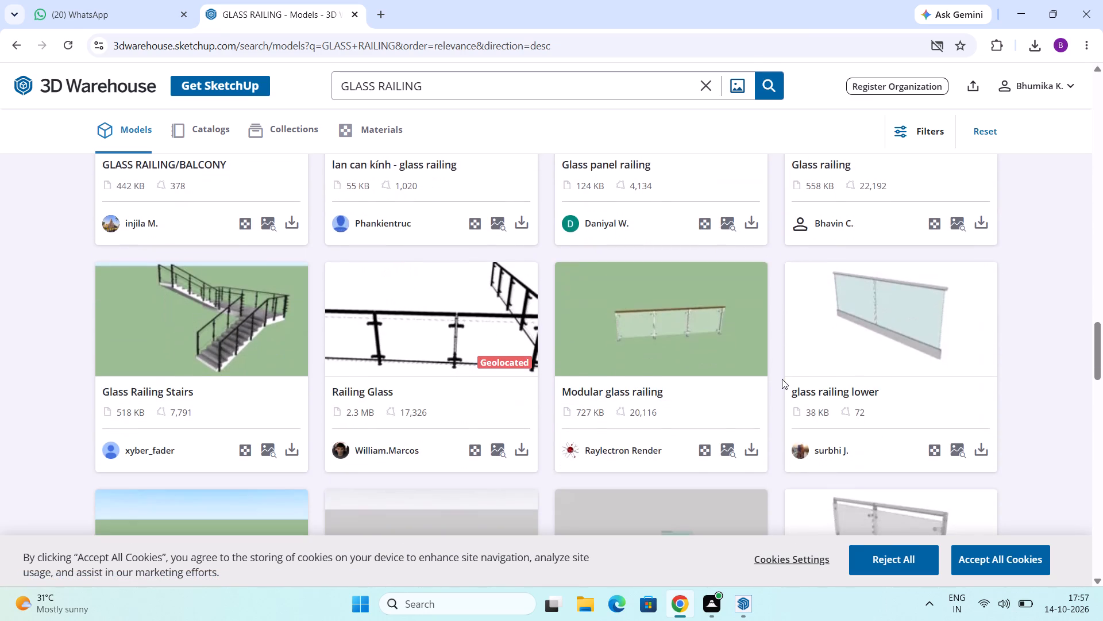
pyautogui.scroll(-9, 782, 379)
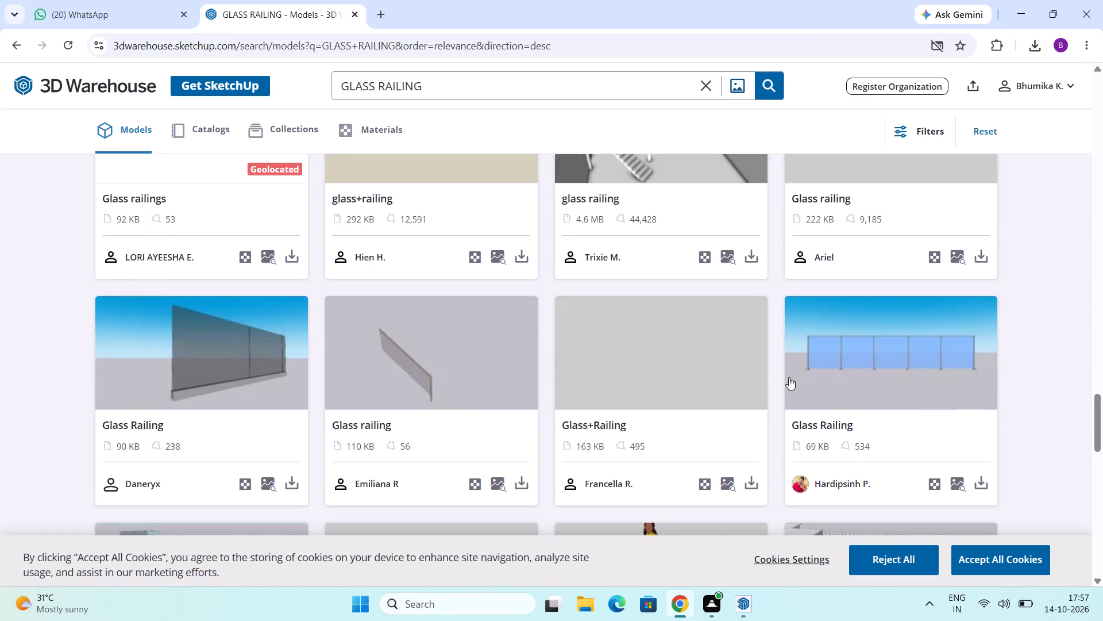
pyautogui.scroll(-4, 789, 377)
pyautogui.scroll(3, 574, 369)
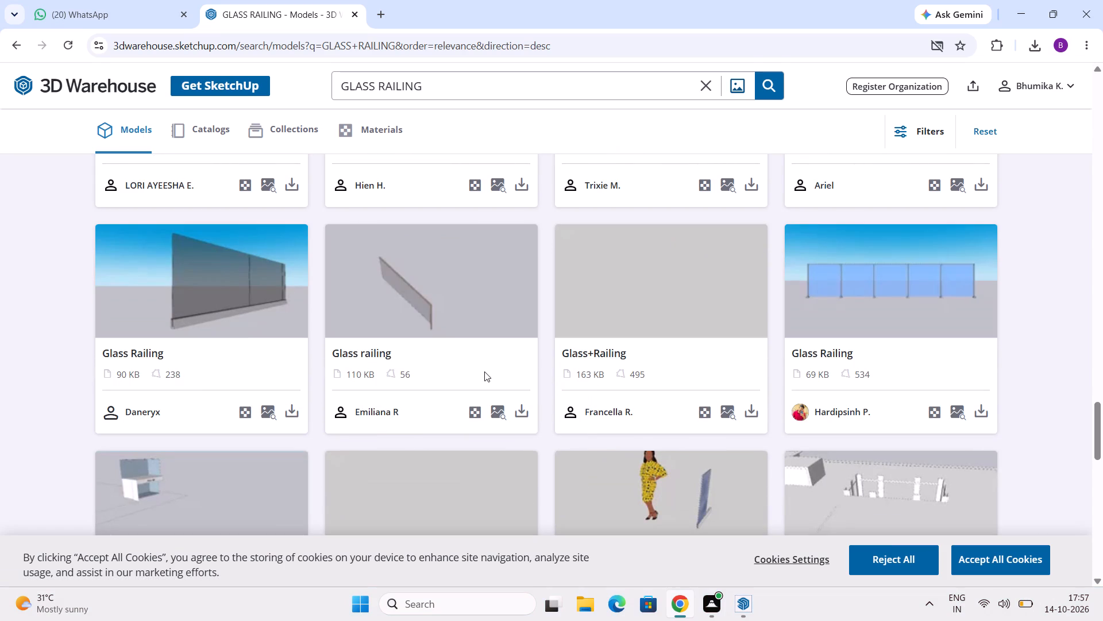
pyautogui.scroll(-6, 487, 367)
pyautogui.scroll(-6, 599, 365)
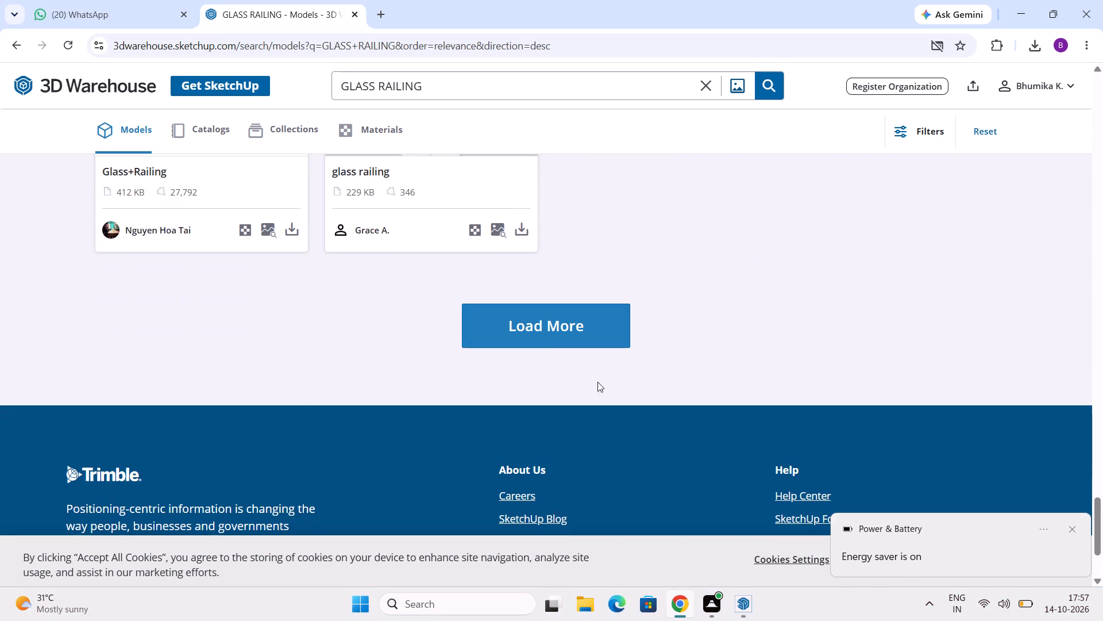
# Load a second batch of GLASS RAILING models and look through it to its end for a suitable balcony railing.
pyautogui.click(565, 328)
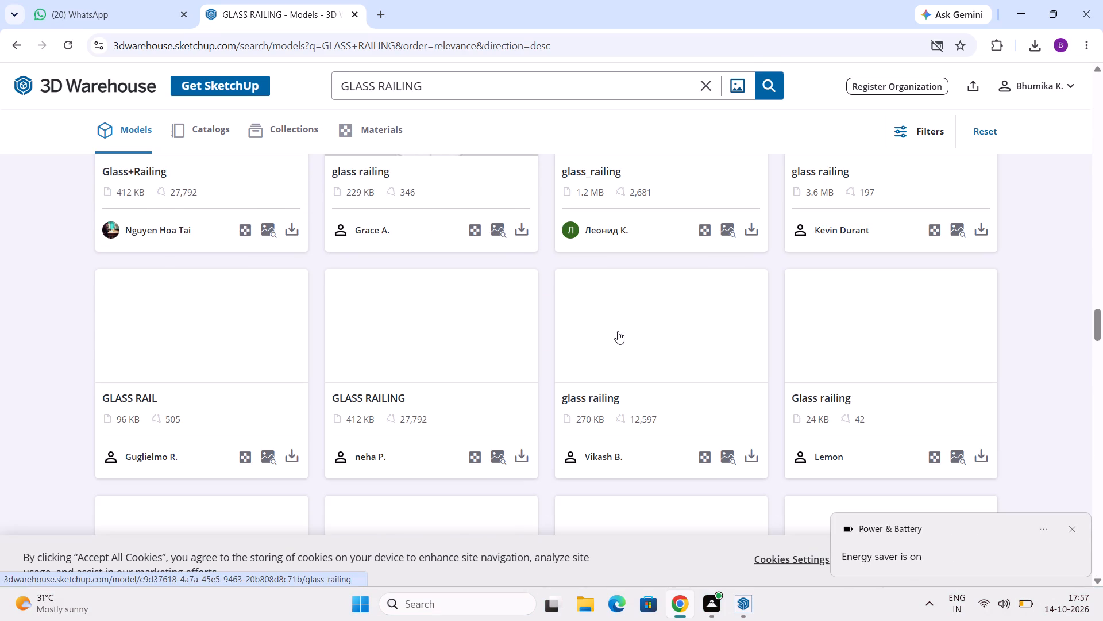
pyautogui.scroll(-6, 618, 331)
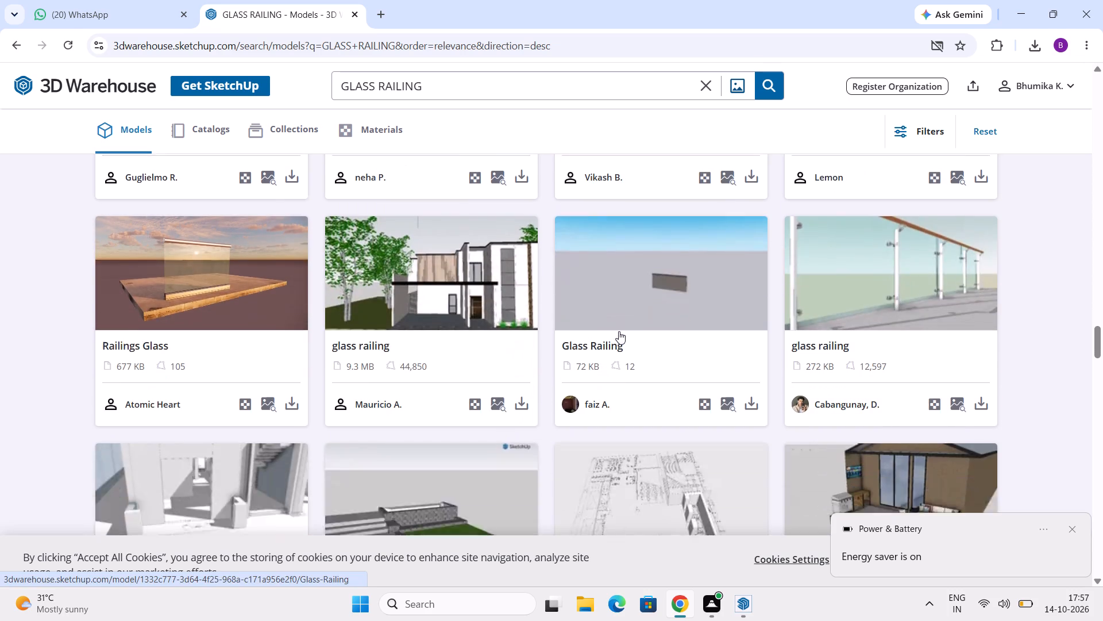
pyautogui.scroll(-6, 612, 336)
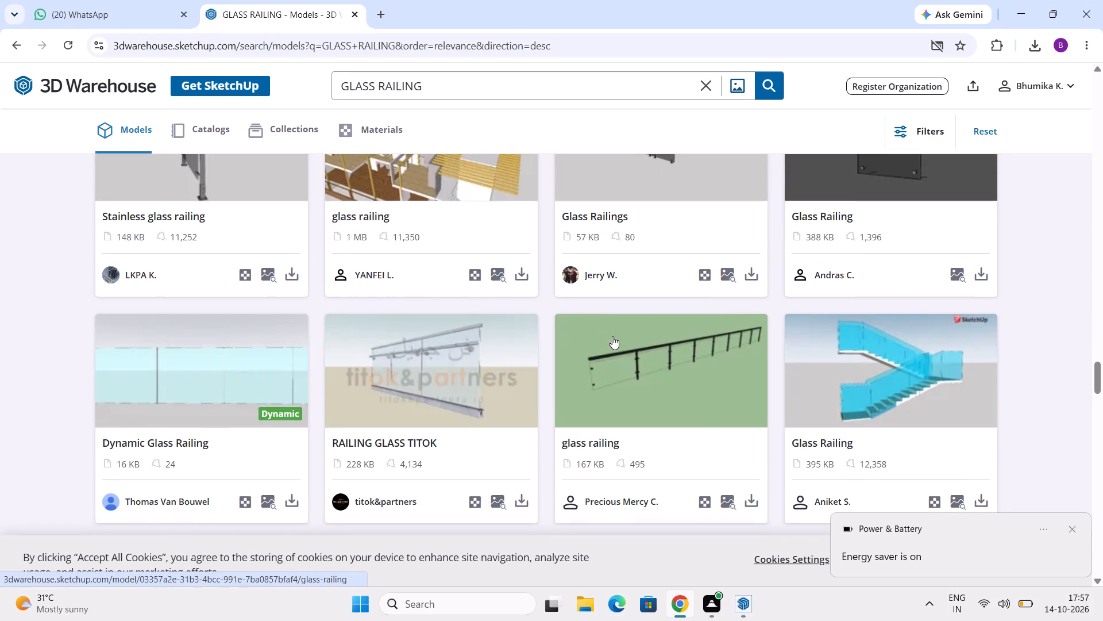
pyautogui.scroll(-3, 612, 336)
pyautogui.scroll(2, 556, 331)
pyautogui.scroll(-3, 557, 332)
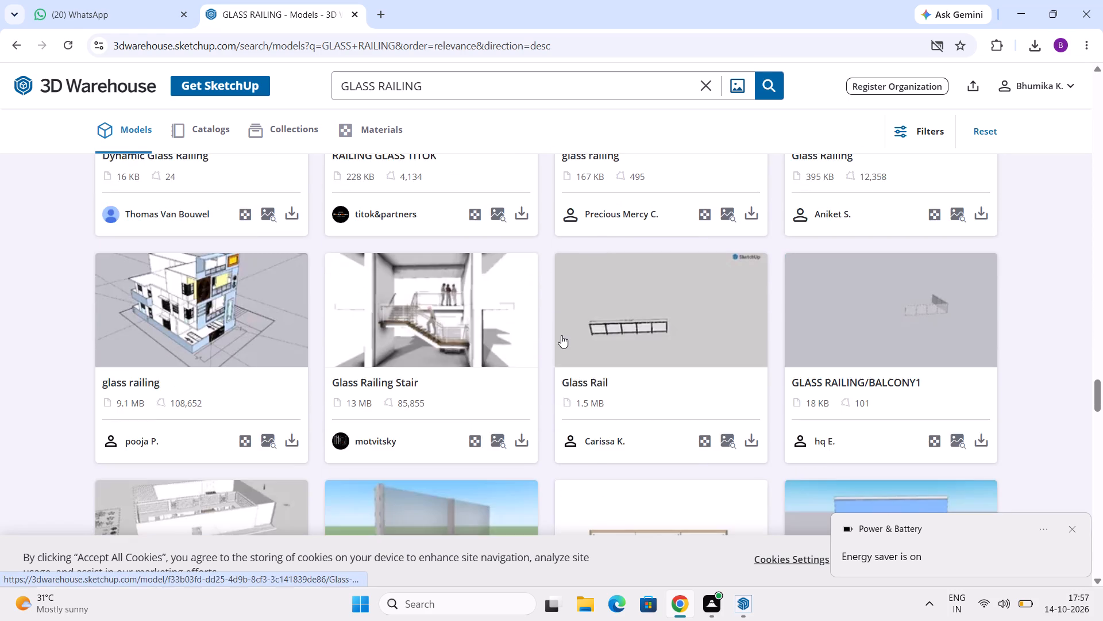
pyautogui.scroll(-9, 561, 335)
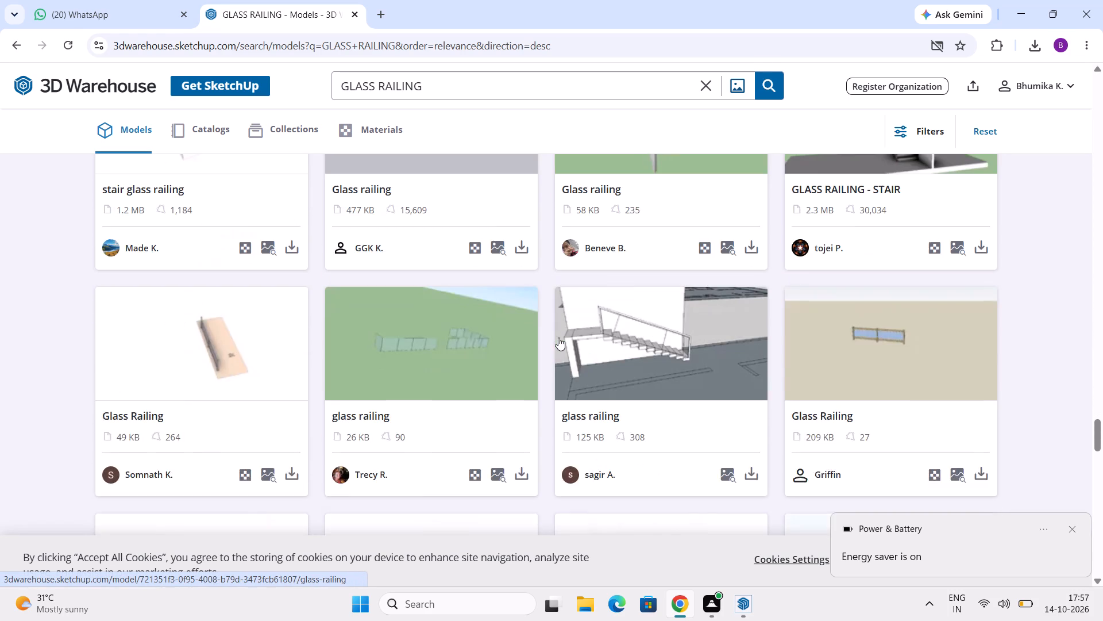
pyautogui.scroll(-8, 558, 338)
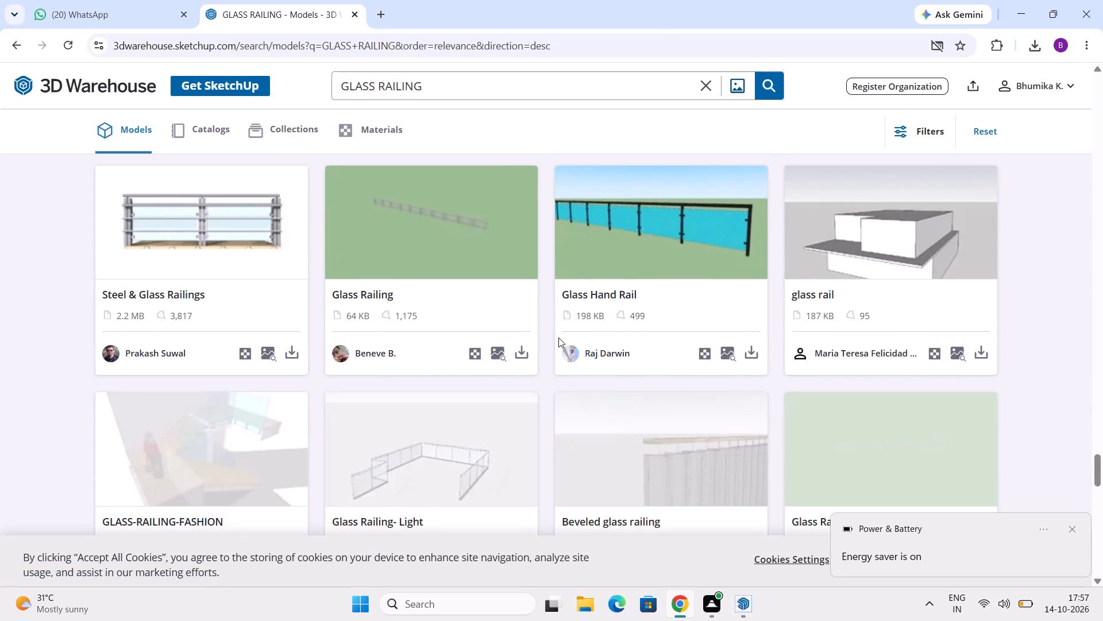
pyautogui.scroll(-9, 558, 338)
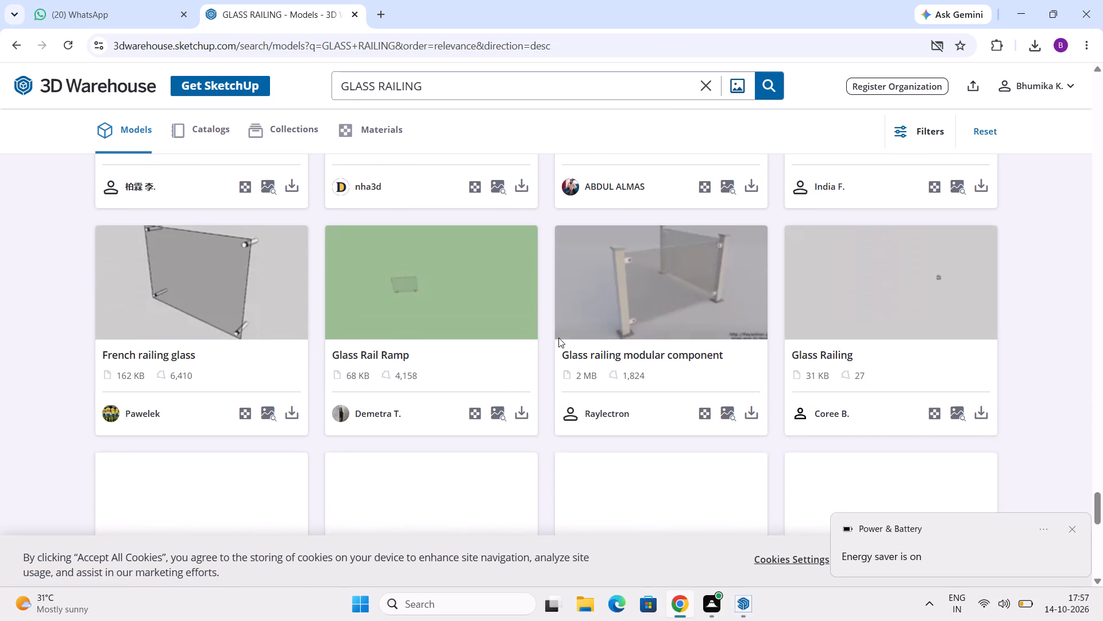
pyautogui.scroll(-5, 558, 338)
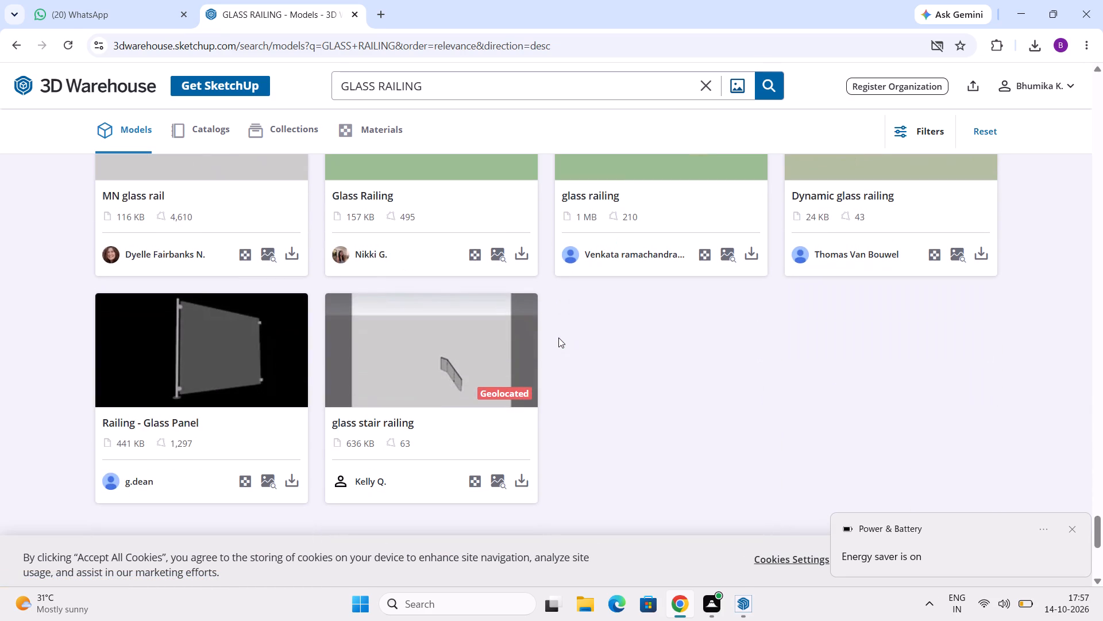
pyautogui.scroll(-3, 562, 337)
pyautogui.scroll(9, 570, 344)
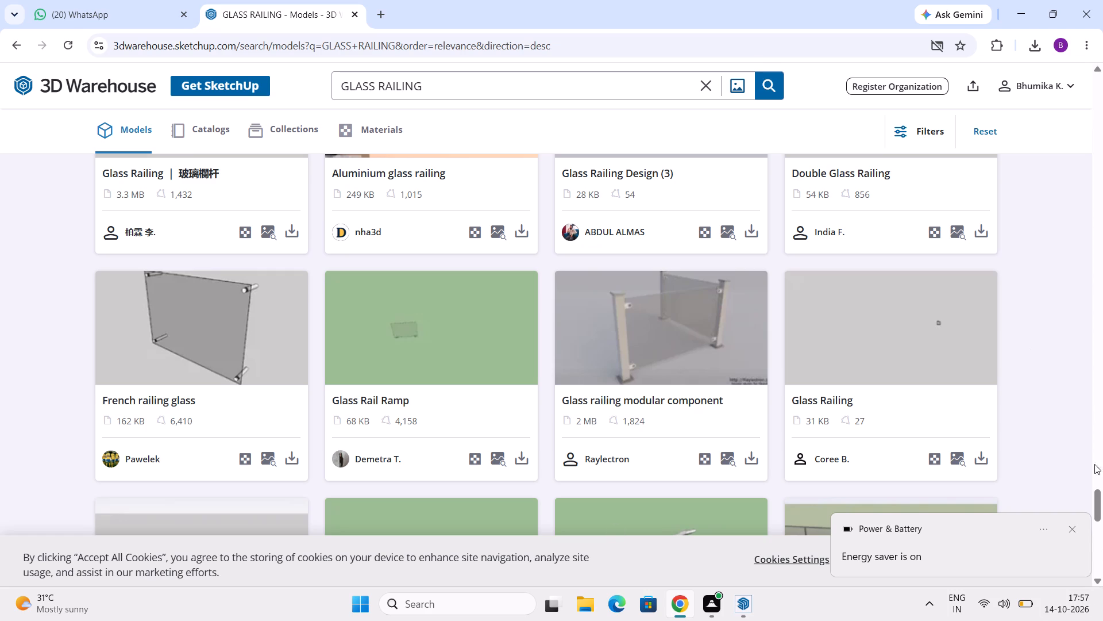
# Return to the first GLASS RAILING results and re-examine the opening rows of models for a suitable design.
pyautogui.moveTo(1095, 508); pyautogui.dragTo(1102, 293)
pyautogui.moveTo(1095, 513); pyautogui.dragTo(1096, 458)
pyautogui.moveTo(1096, 458); pyautogui.dragTo(1097, 285)
pyautogui.moveTo(1098, 513); pyautogui.dragTo(1098, 438)
pyautogui.tripleClick(1100, 71)
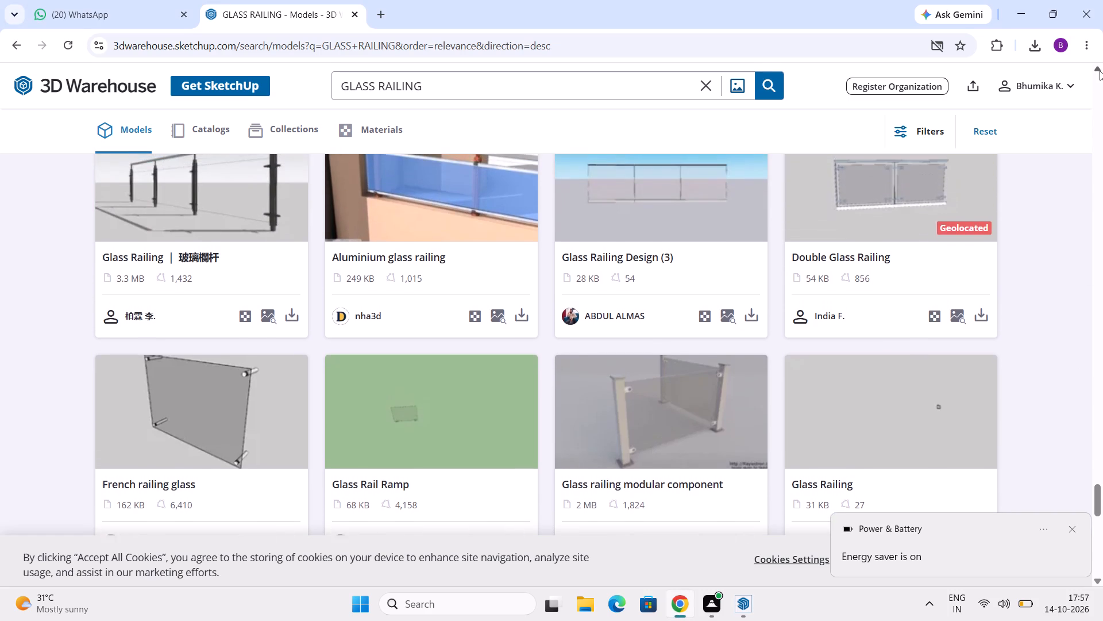
pyautogui.doubleClick(1100, 71)
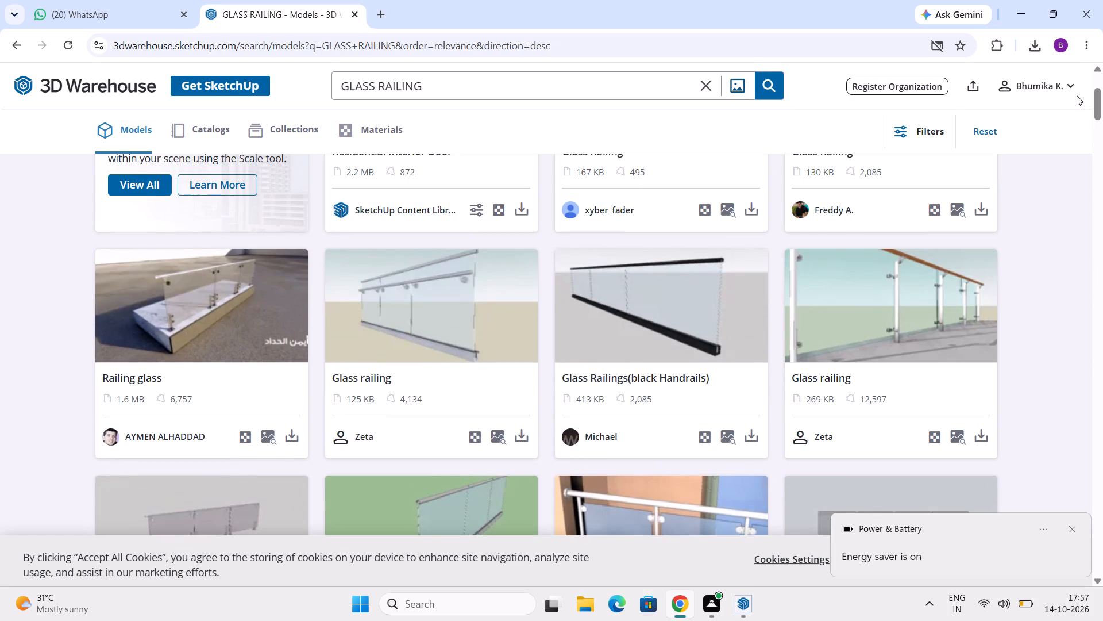
pyautogui.scroll(5, 618, 331)
pyautogui.scroll(-3, 634, 292)
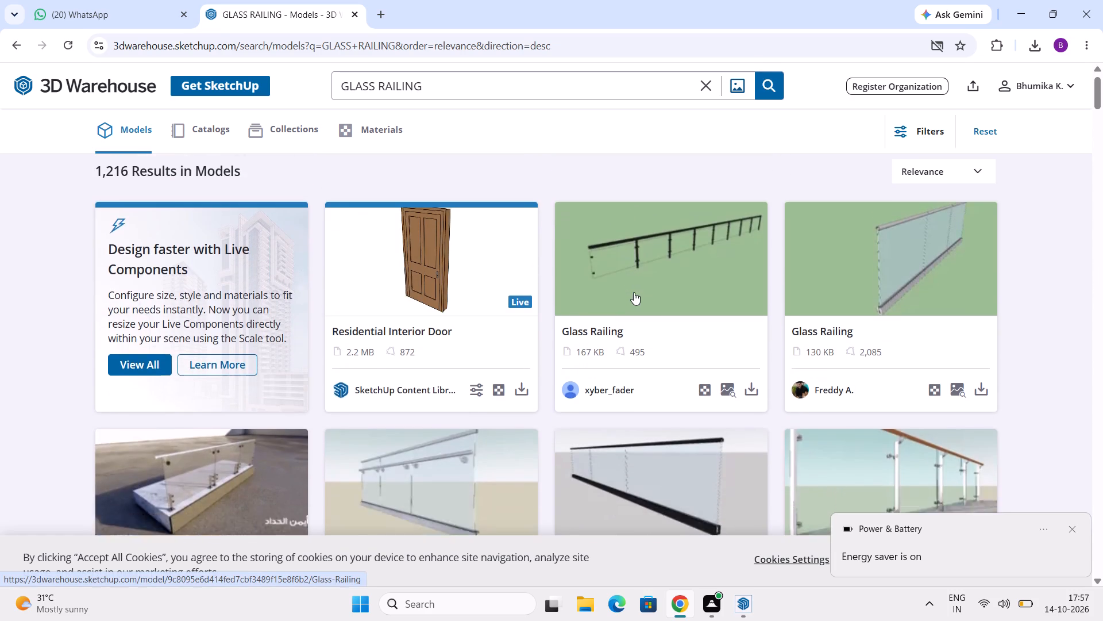
pyautogui.scroll(-12, 634, 292)
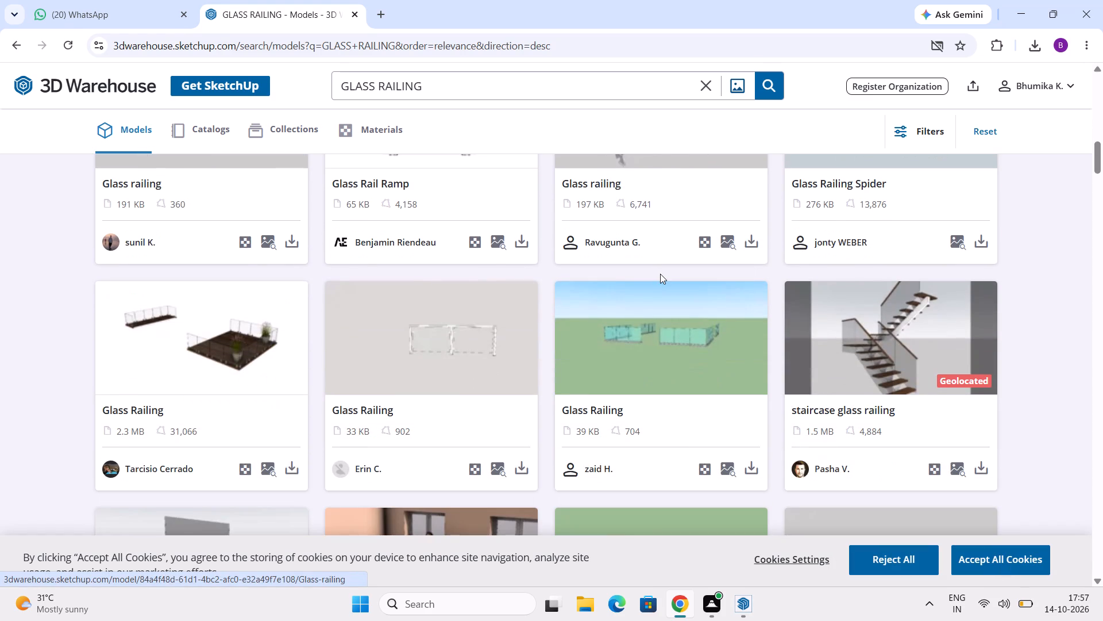
pyautogui.scroll(7, 660, 274)
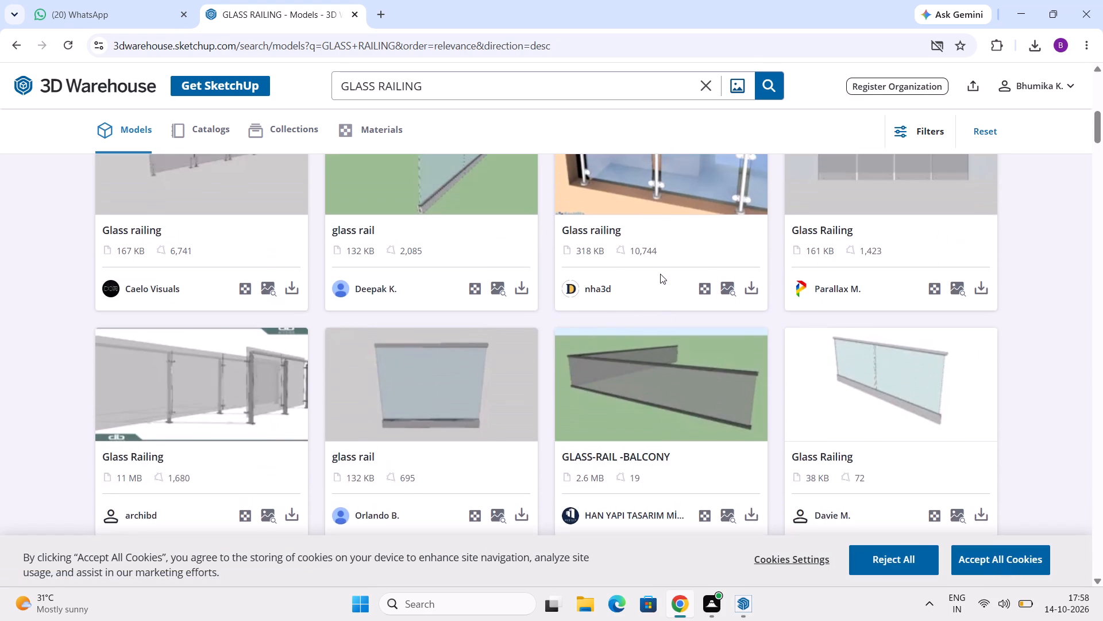
pyautogui.scroll(6, 660, 274)
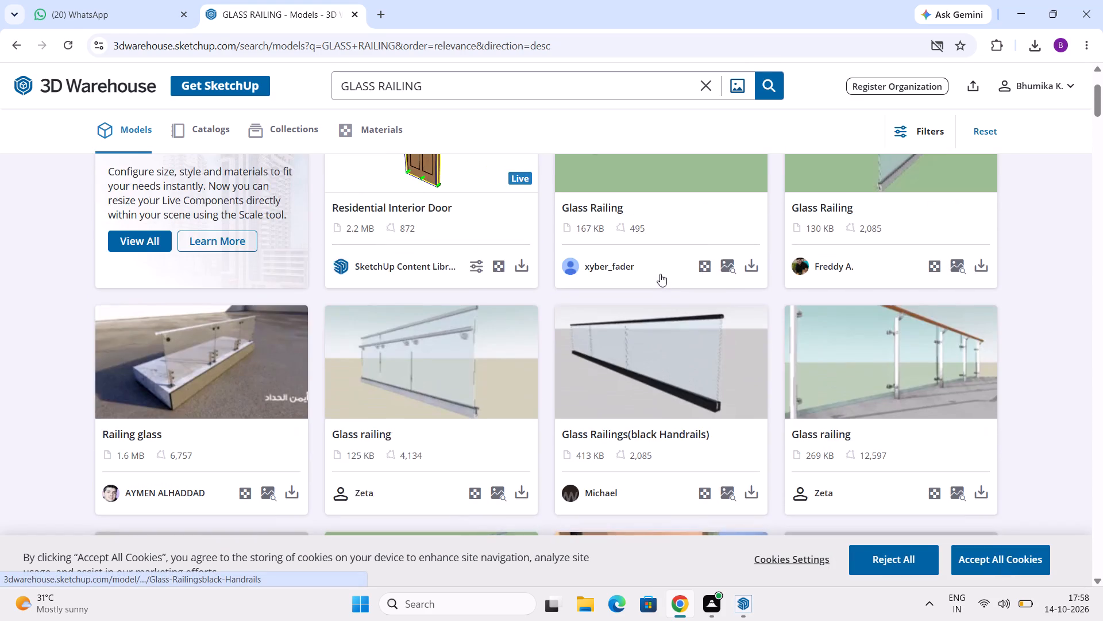
# Review the GLASS RAILING models again from the first rows into the second batch for a suitable balcony railing.
pyautogui.scroll(-13, 660, 274)
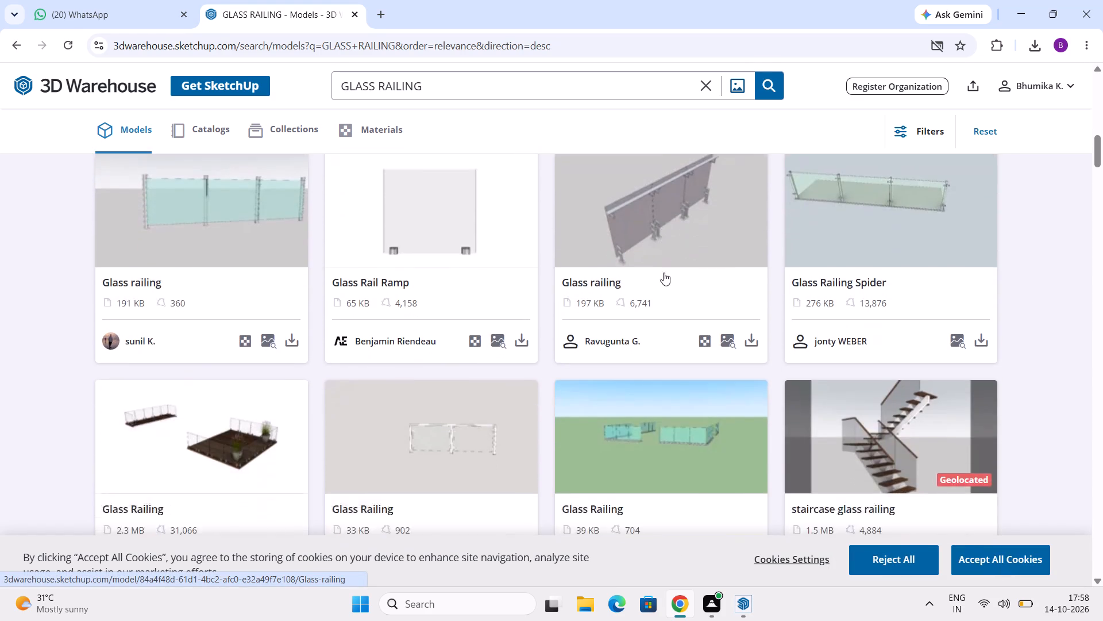
pyautogui.scroll(-10, 664, 273)
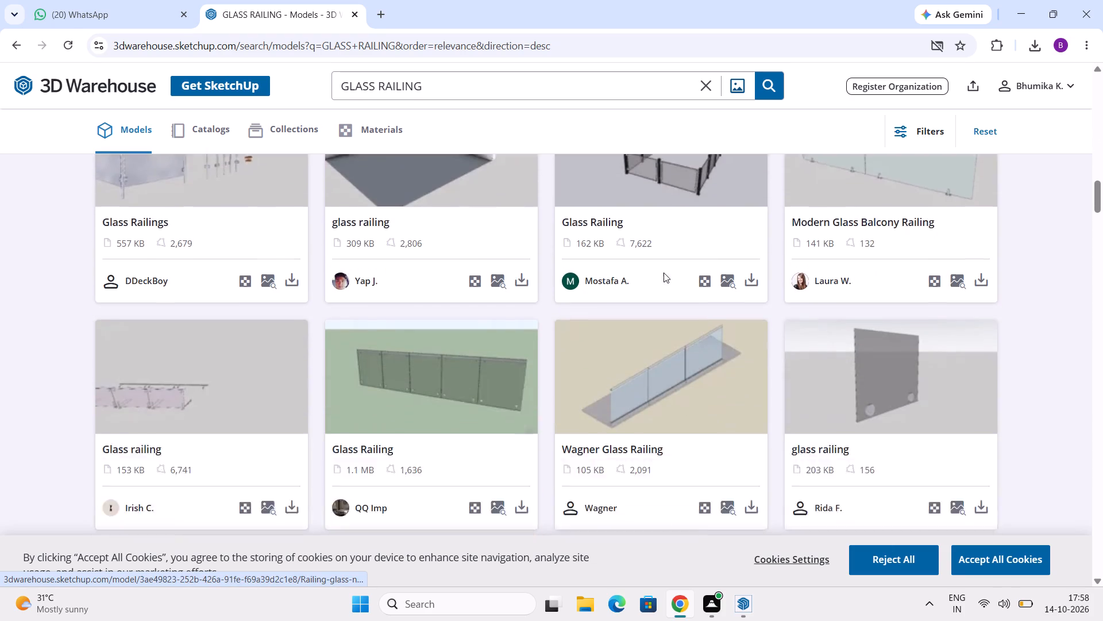
pyautogui.scroll(-5, 664, 273)
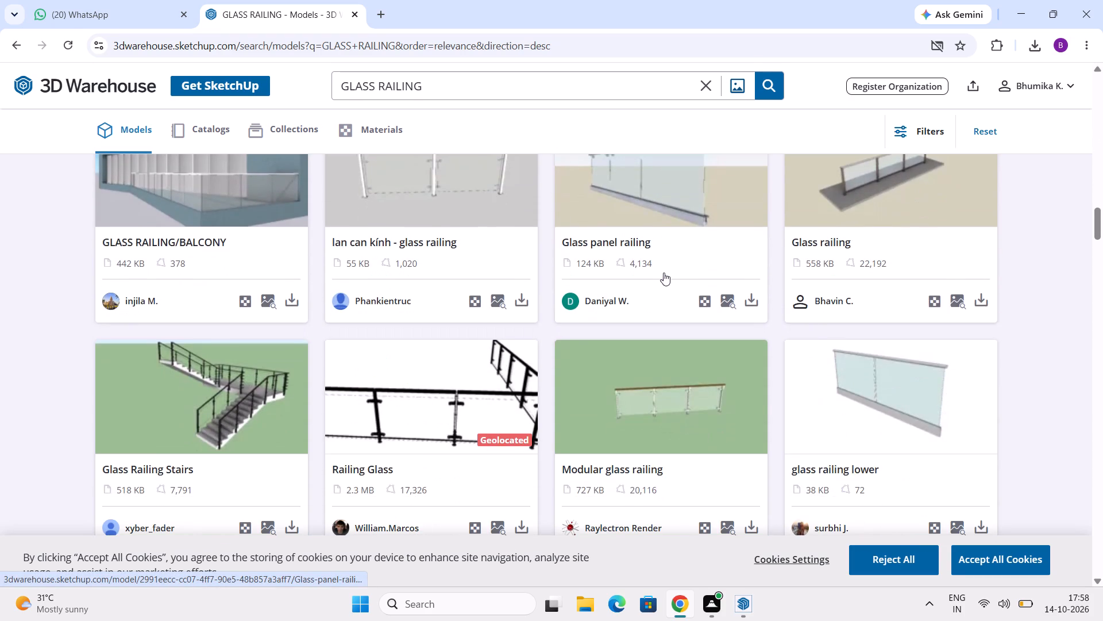
pyautogui.scroll(-6, 664, 273)
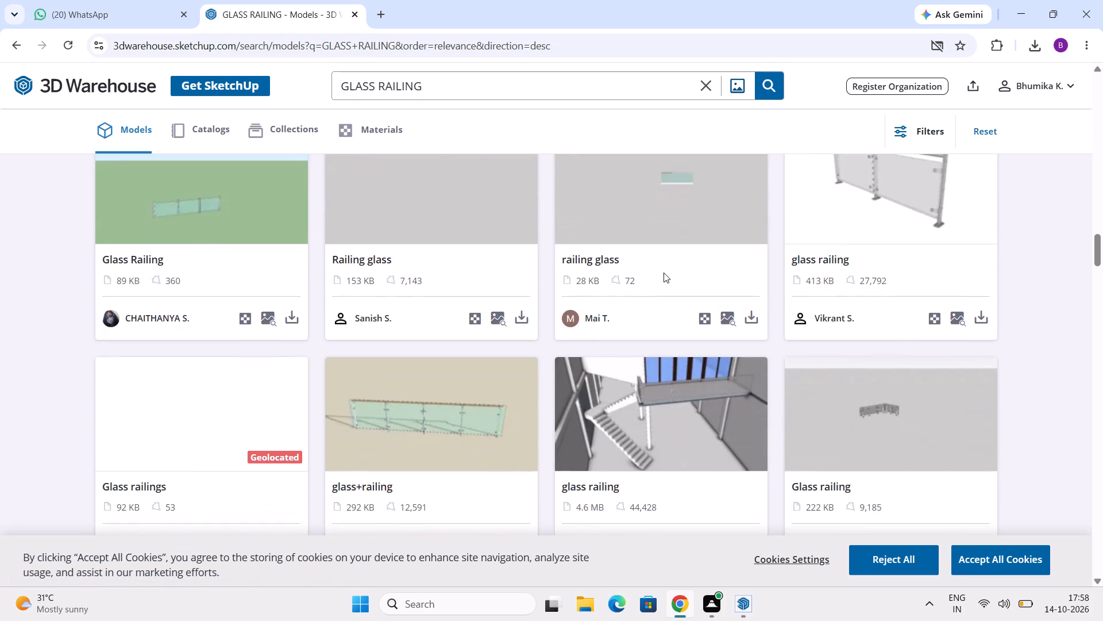
pyautogui.scroll(-3, 583, 279)
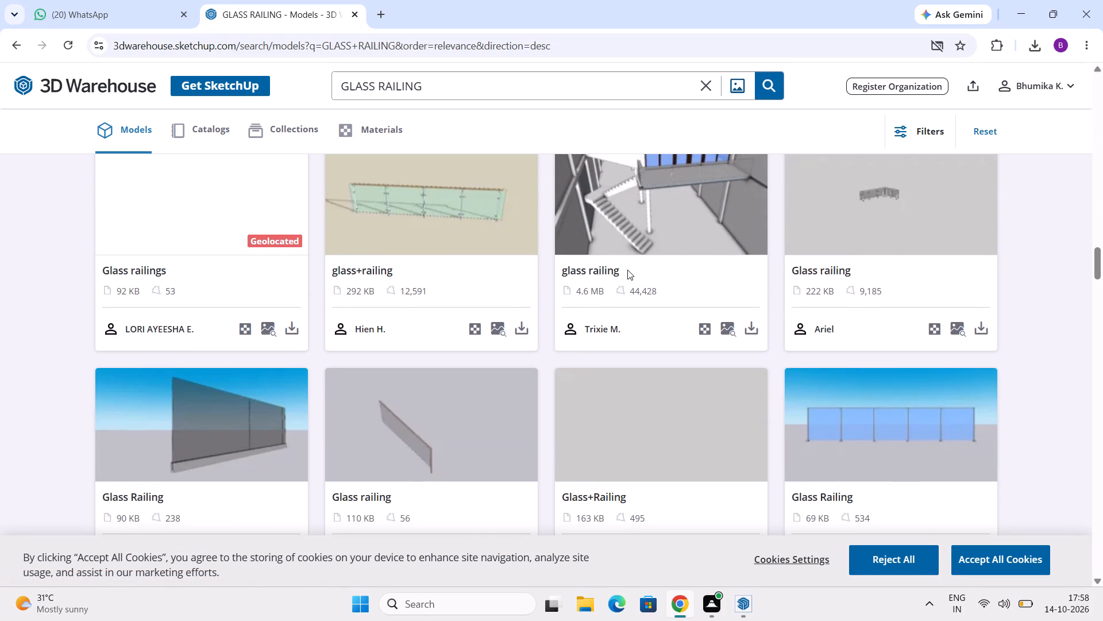
pyautogui.scroll(-3, 627, 270)
pyautogui.scroll(1, 627, 270)
pyautogui.scroll(-7, 627, 270)
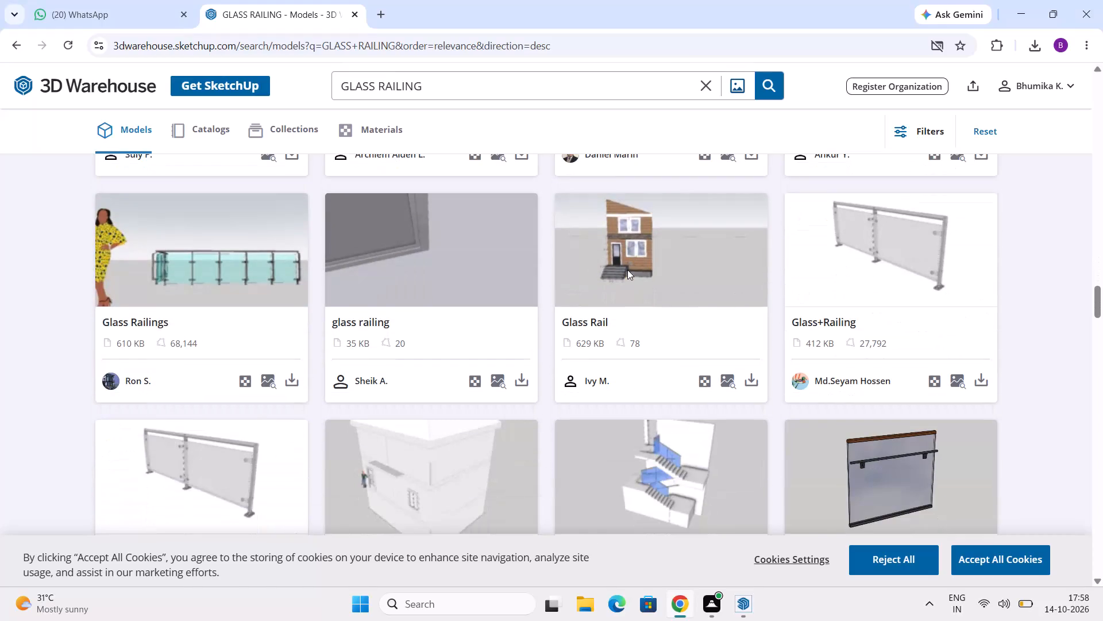
pyautogui.scroll(-5, 574, 282)
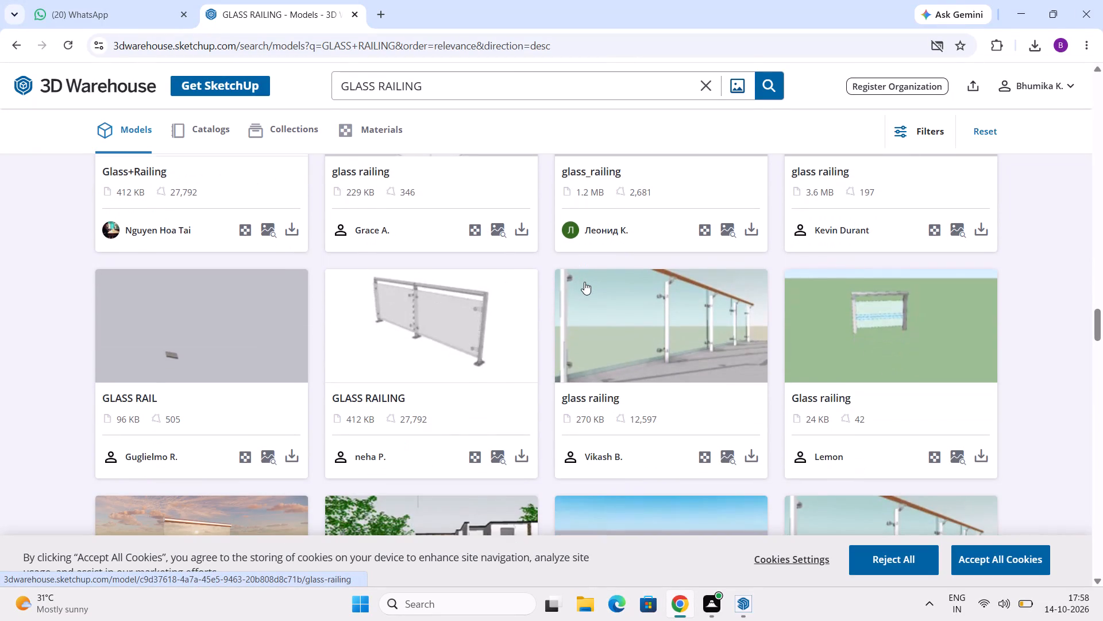
pyautogui.scroll(-6, 597, 280)
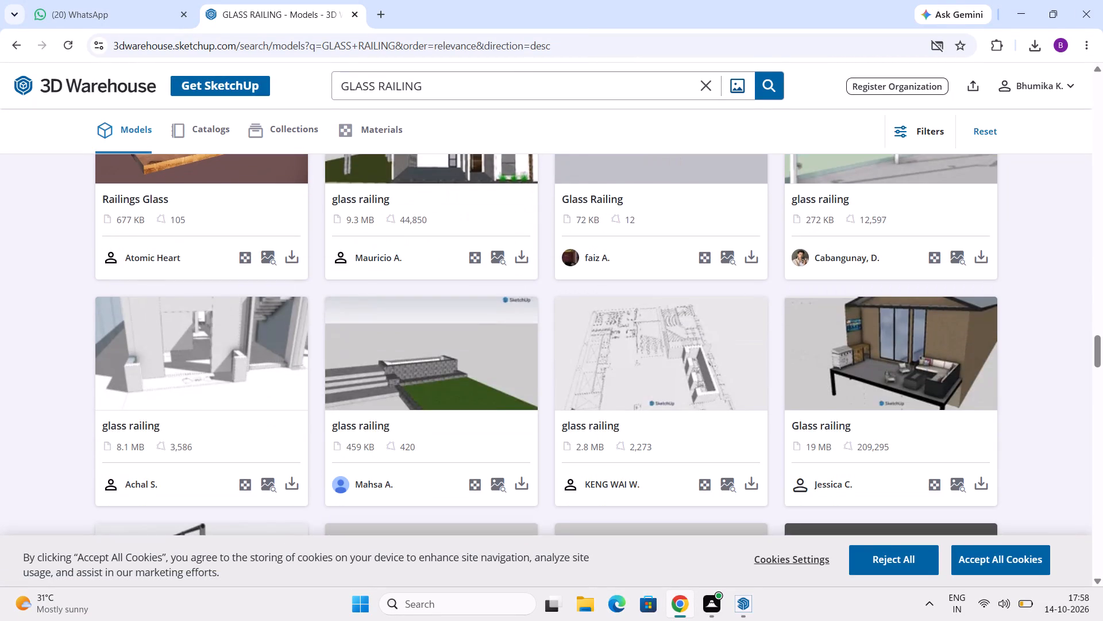
pyautogui.scroll(-3, 601, 279)
# Look back through the GLASS RAILING models from the second batch to the early rows to compare the railing designs.
pyautogui.scroll(10, 601, 279)
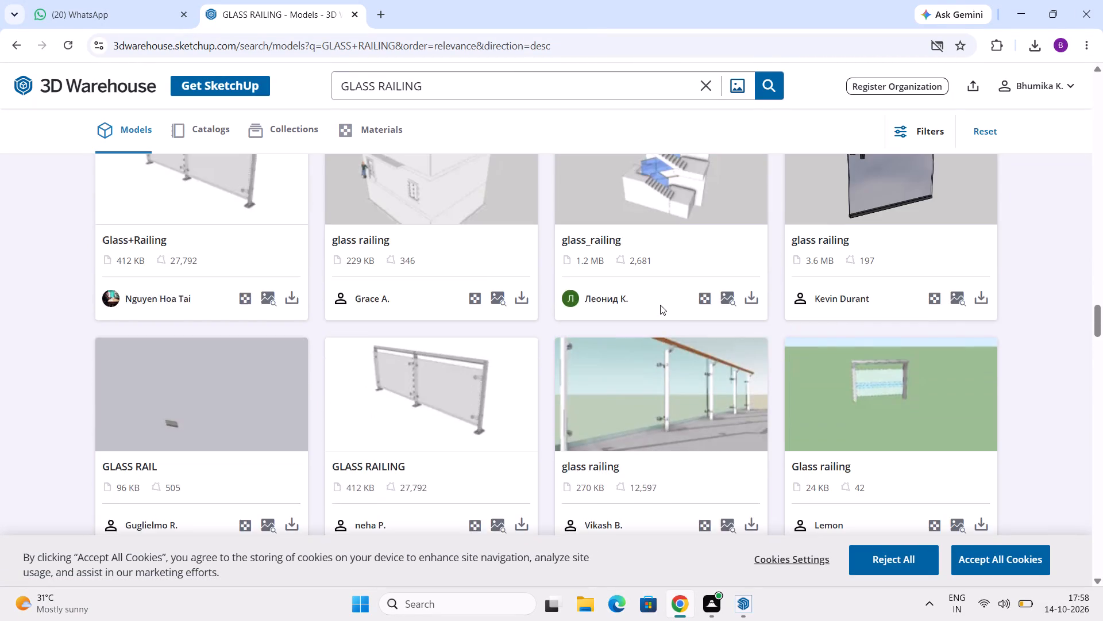
pyautogui.scroll(6, 661, 305)
pyautogui.scroll(3, 742, 210)
pyautogui.scroll(6, 784, 233)
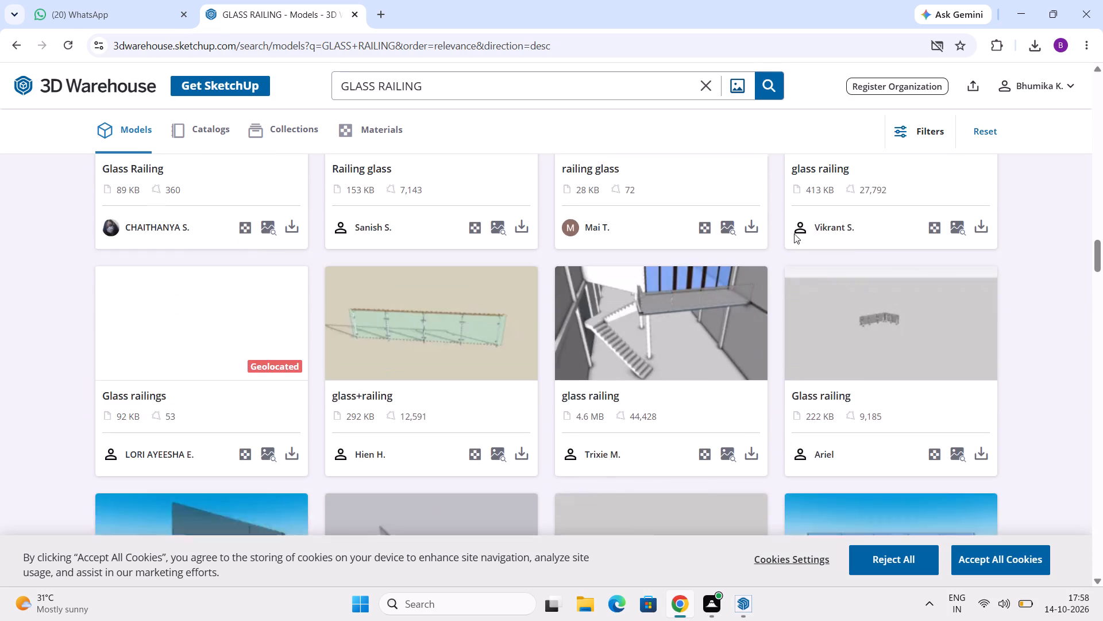
pyautogui.scroll(5, 854, 264)
pyautogui.scroll(3, 798, 221)
pyautogui.scroll(3, 701, 198)
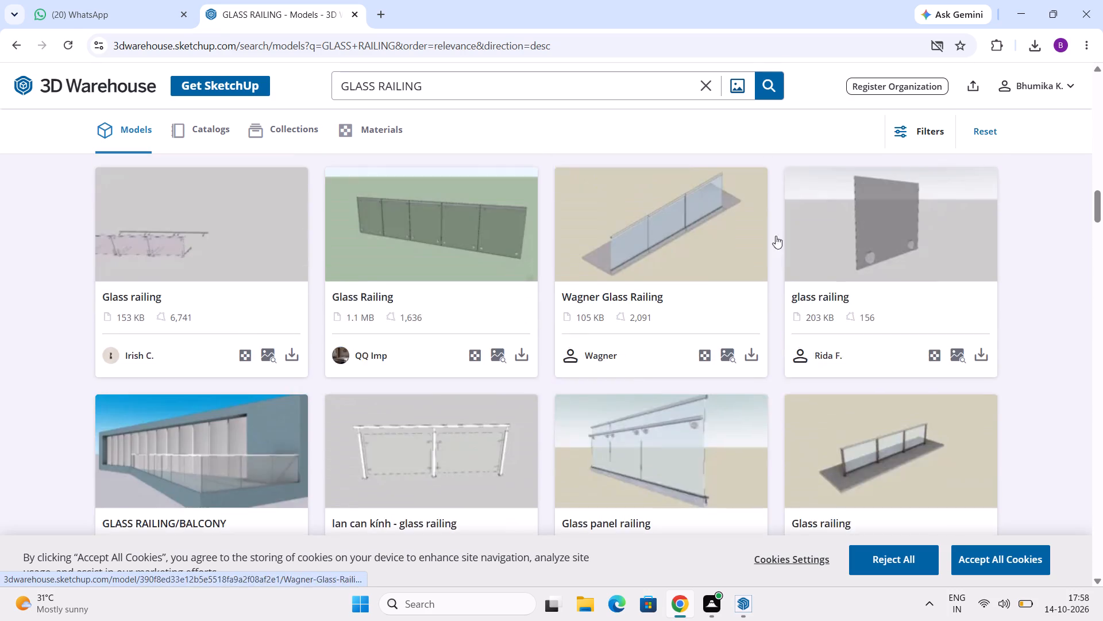
pyautogui.scroll(3, 820, 258)
pyautogui.scroll(6, 938, 350)
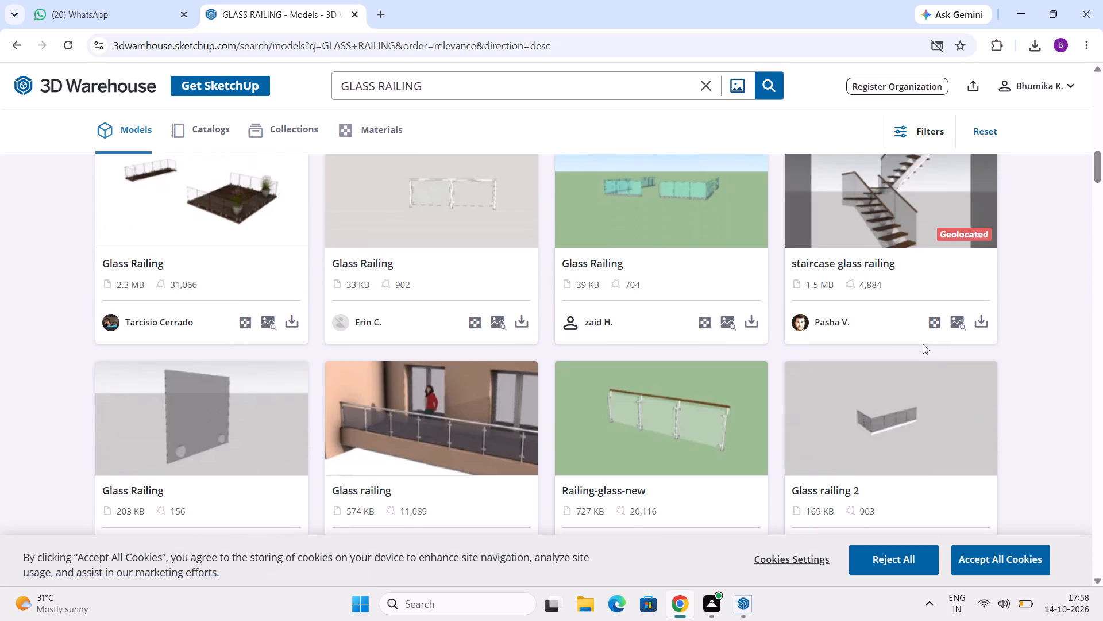
pyautogui.scroll(10, 837, 323)
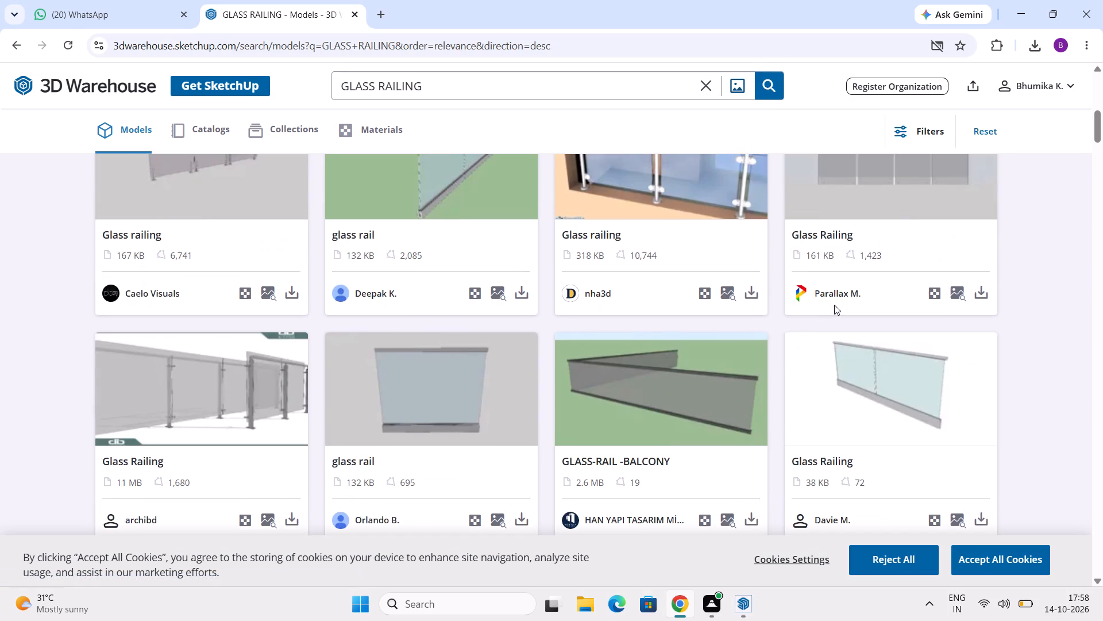
# Download the 38 KB Glass Railing model with light glass panels and grey rails as a SketchUp file.
pyautogui.scroll(1, 834, 305)
pyautogui.scroll(-6, 834, 305)
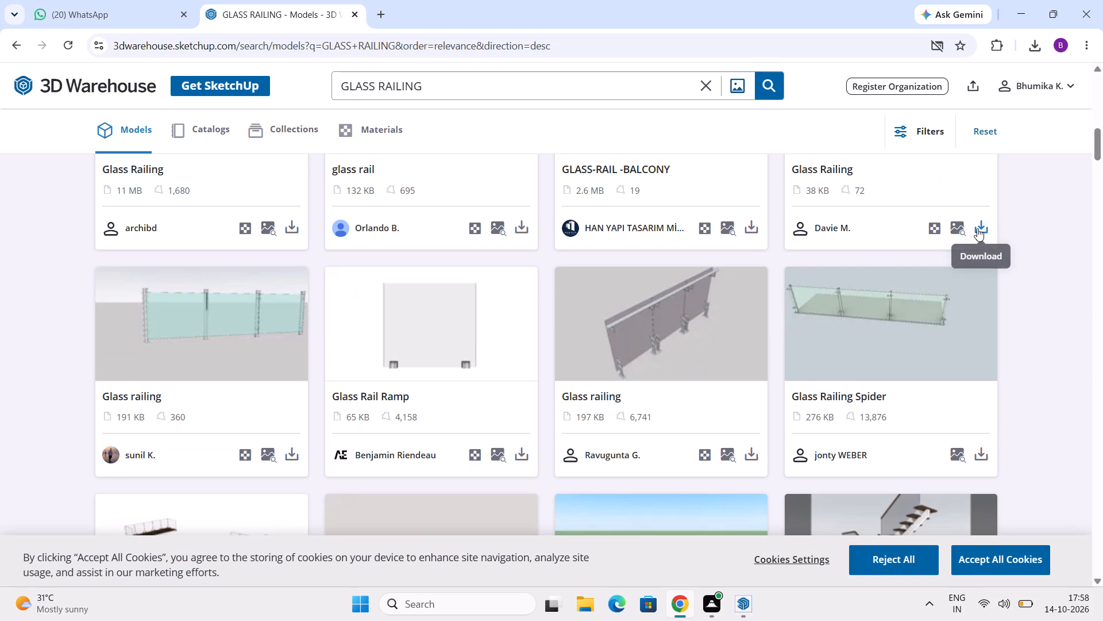
pyautogui.click(977, 228)
pyautogui.click(878, 258)
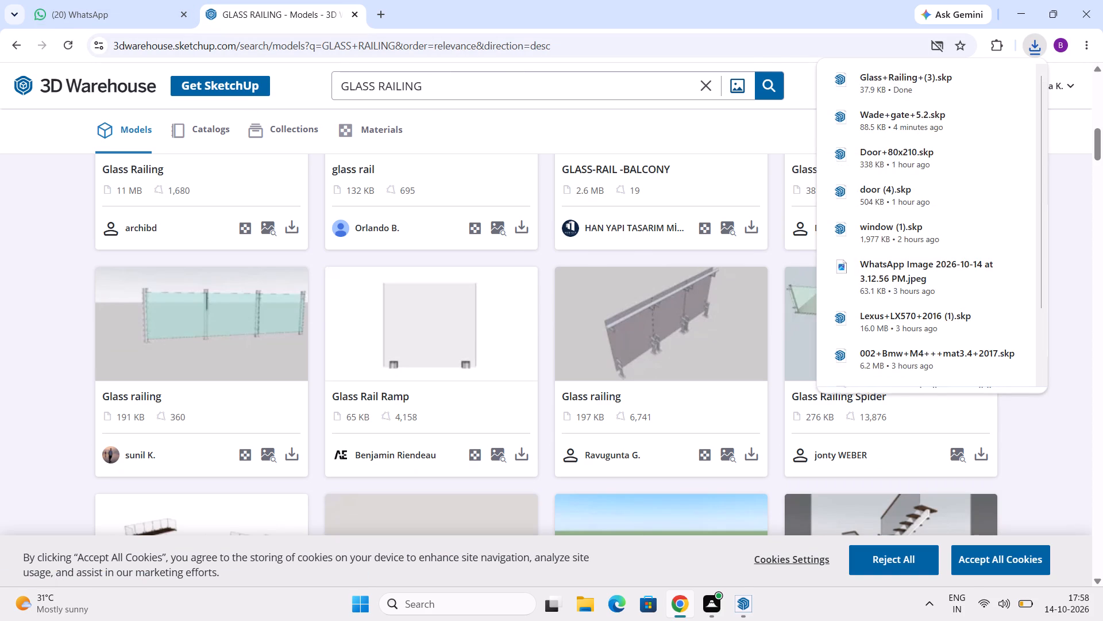
# Switch to the house model in SketchUp.
pyautogui.hotkey('alt', 'Tab')
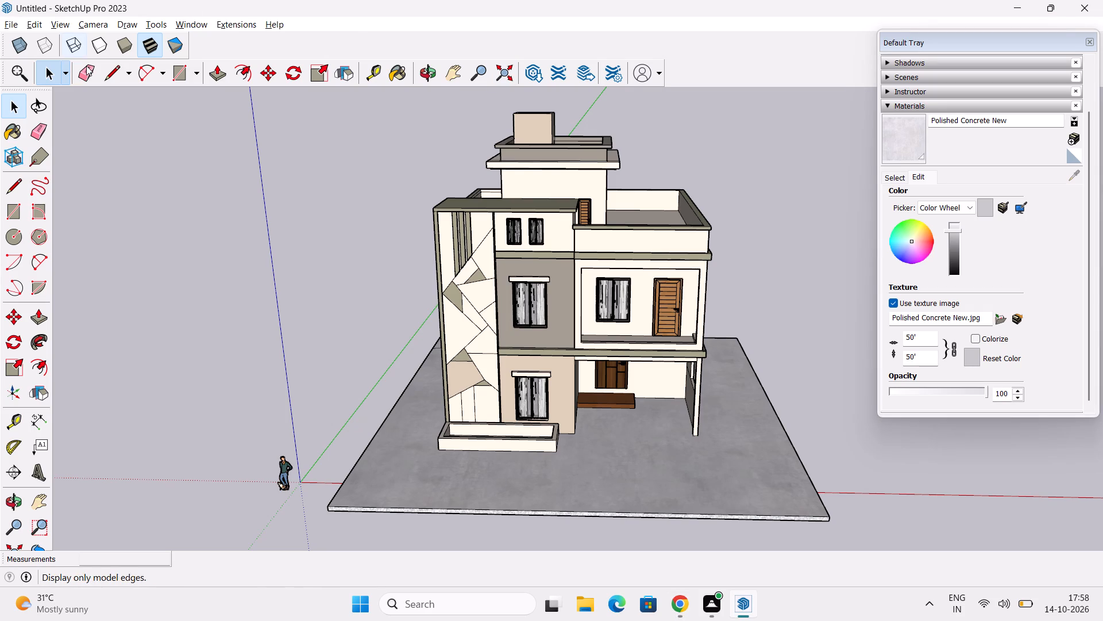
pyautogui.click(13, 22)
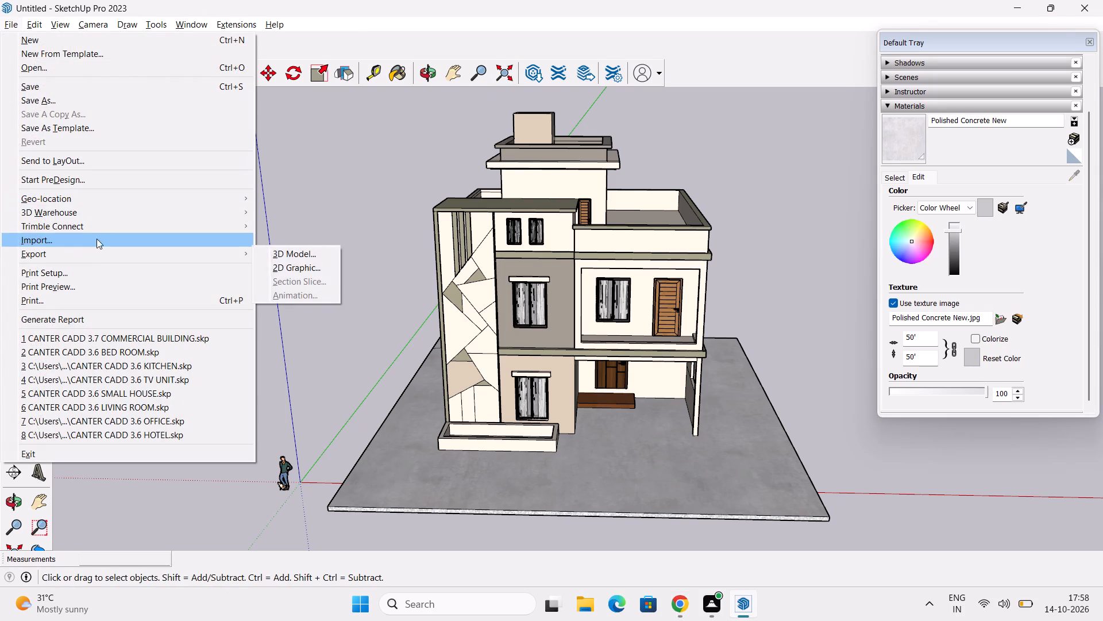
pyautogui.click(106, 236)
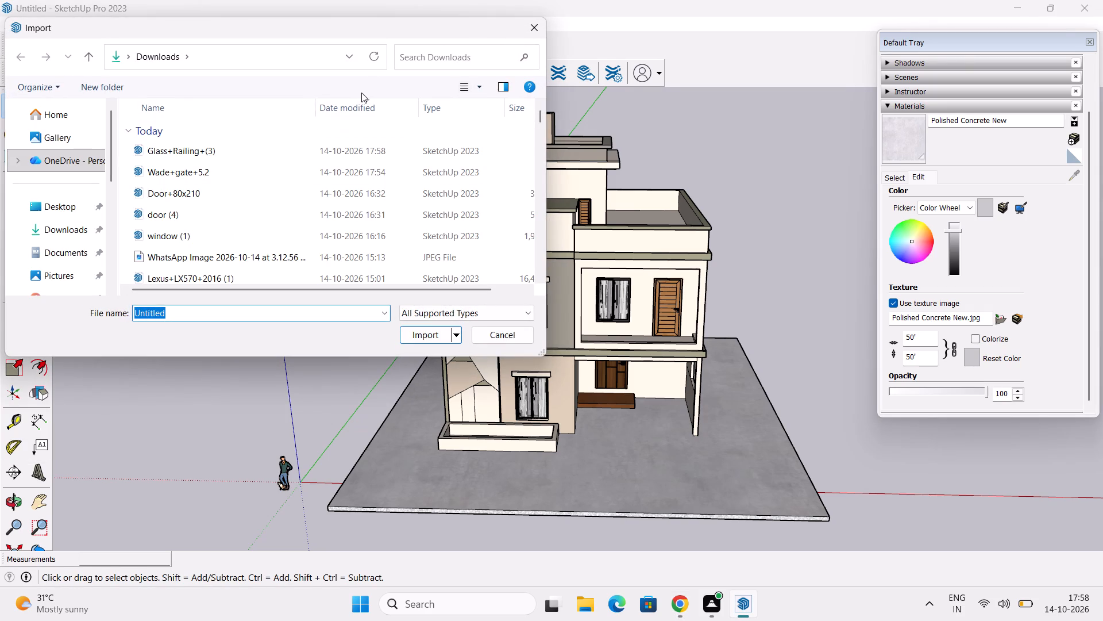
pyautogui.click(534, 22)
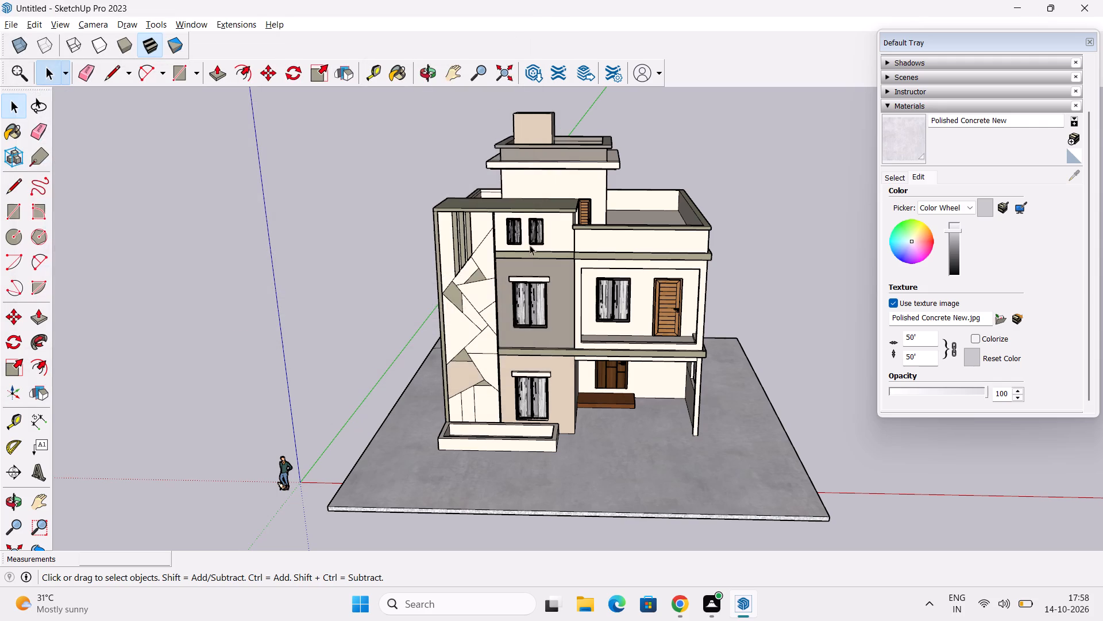
# Draw a rectangle about 19' 3" by 12' 10" across the front opening of the ground-floor porch.
pyautogui.moveTo(661, 415); pyautogui.dragTo(572, 319, button='middle')
pyautogui.scroll(6, 570, 357)
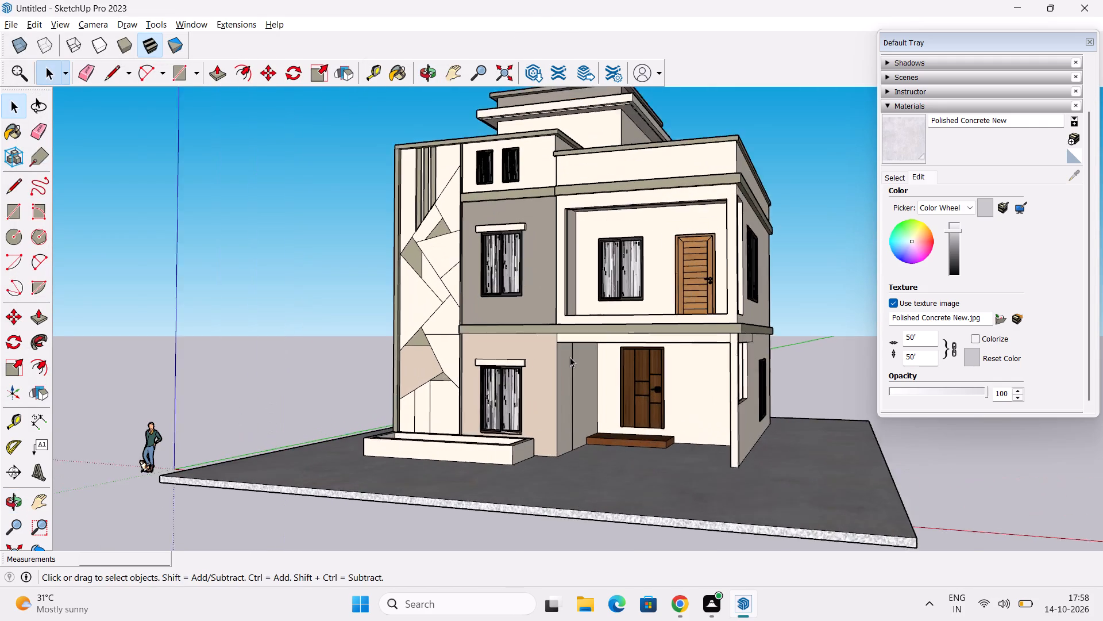
pyautogui.moveTo(572, 369); pyautogui.dragTo(530, 374, button='middle')
pyautogui.scroll(1, 572, 369)
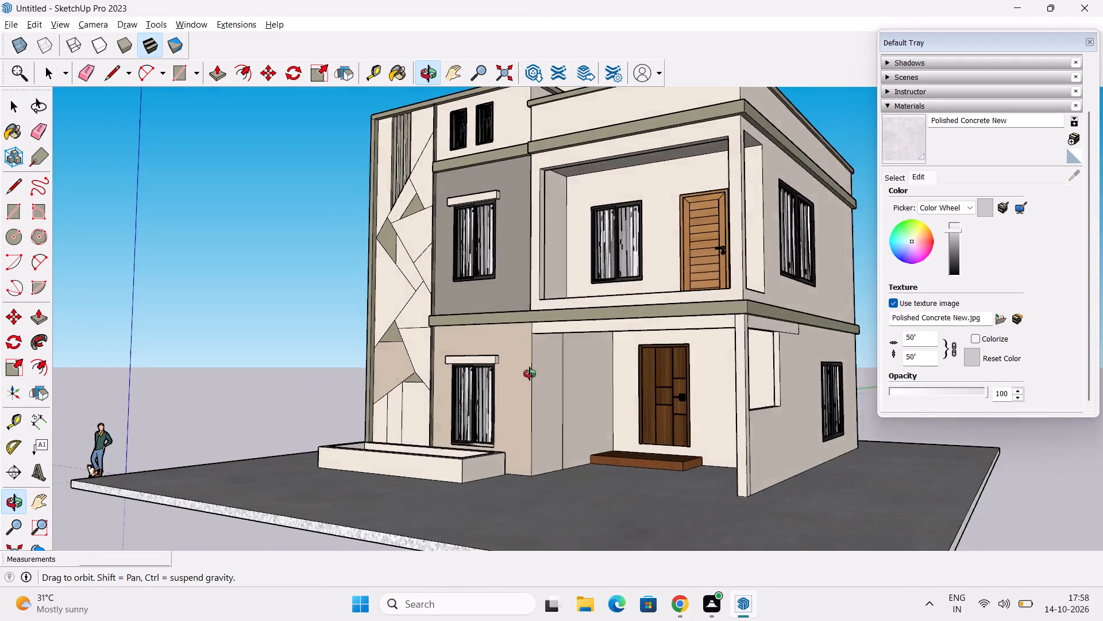
pyautogui.moveTo(530, 374); pyautogui.dragTo(668, 389, button='middle')
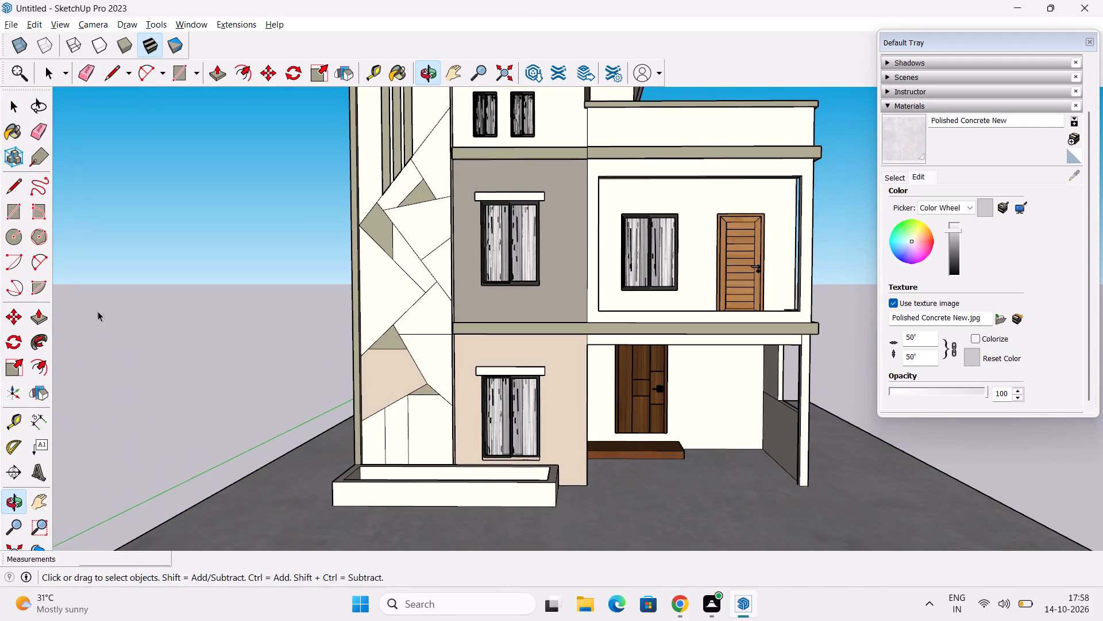
pyautogui.click(14, 213)
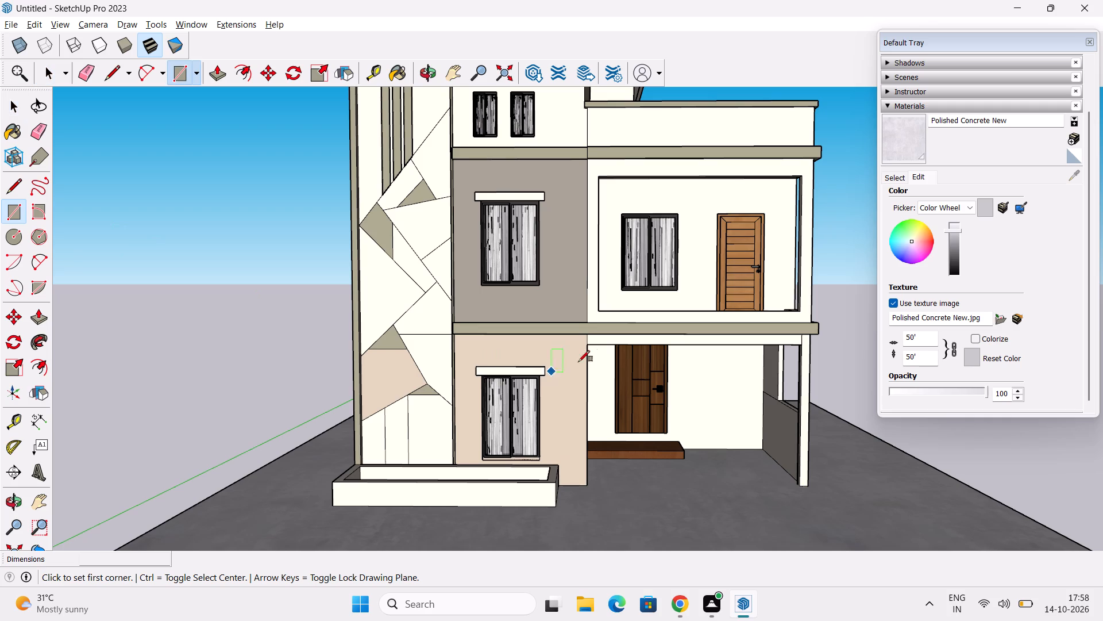
pyautogui.click(589, 345)
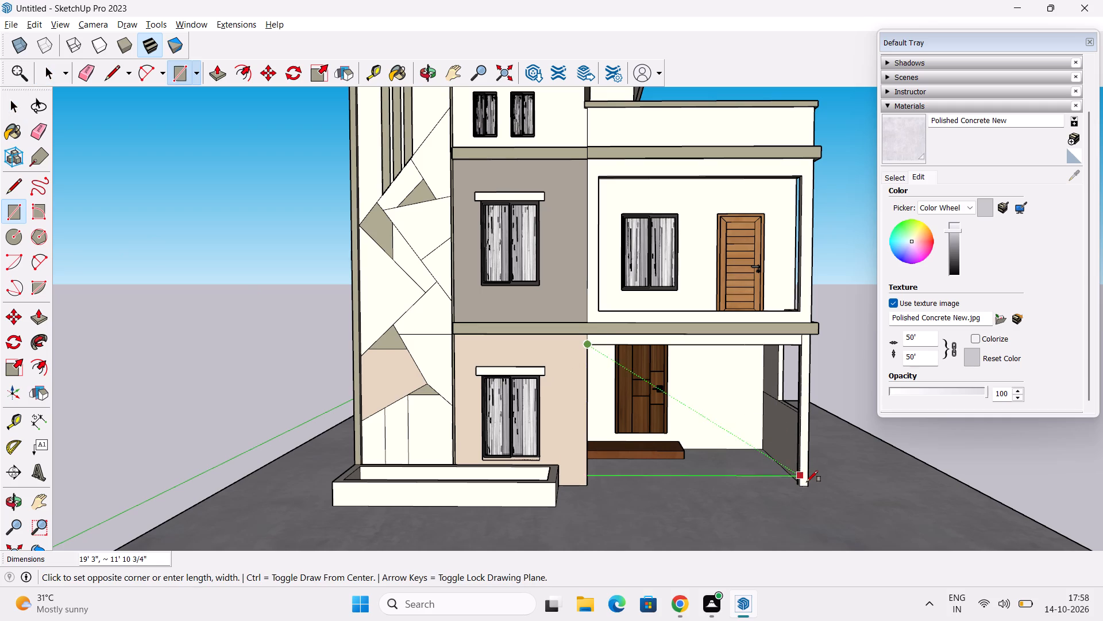
pyautogui.scroll(4, 800, 488)
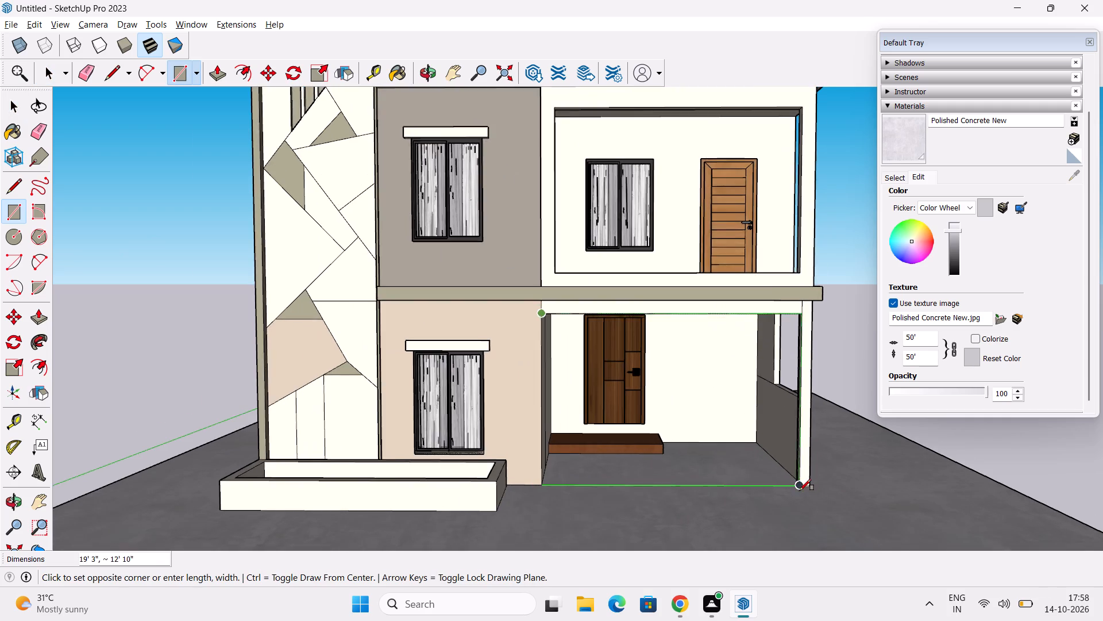
pyautogui.scroll(4, 800, 490)
pyautogui.click(802, 486)
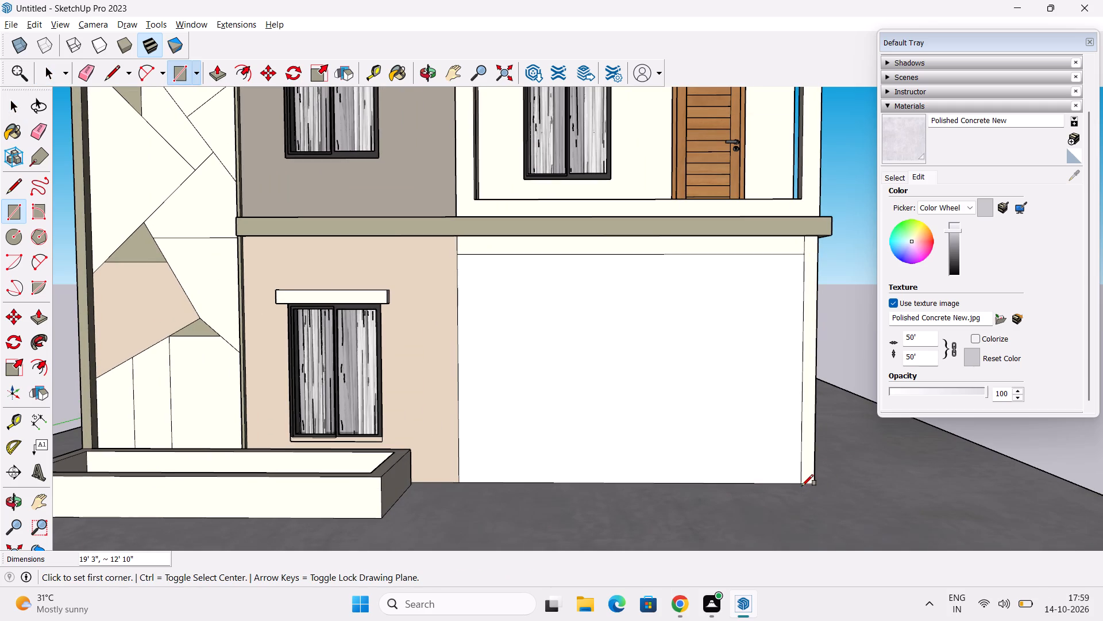
# Offset the porch rectangle inward about 7 1/4" and delete the inner face to leave an open frame.
pyautogui.click(44, 370)
pyautogui.click(475, 358)
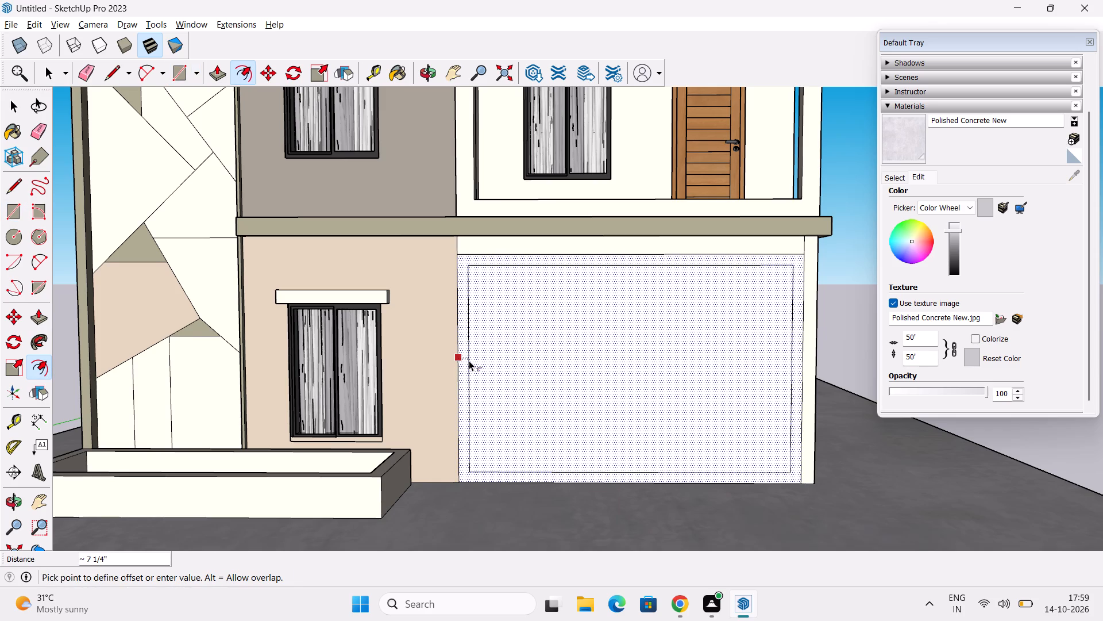
pyautogui.click(469, 361)
pyautogui.press('space')
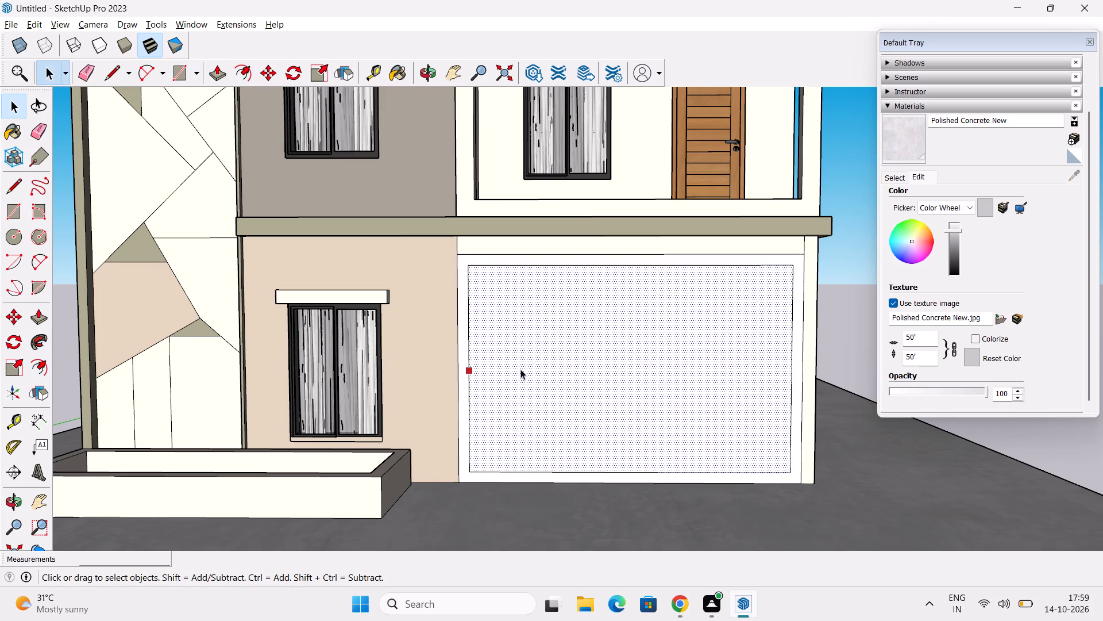
pyautogui.click(1061, 453)
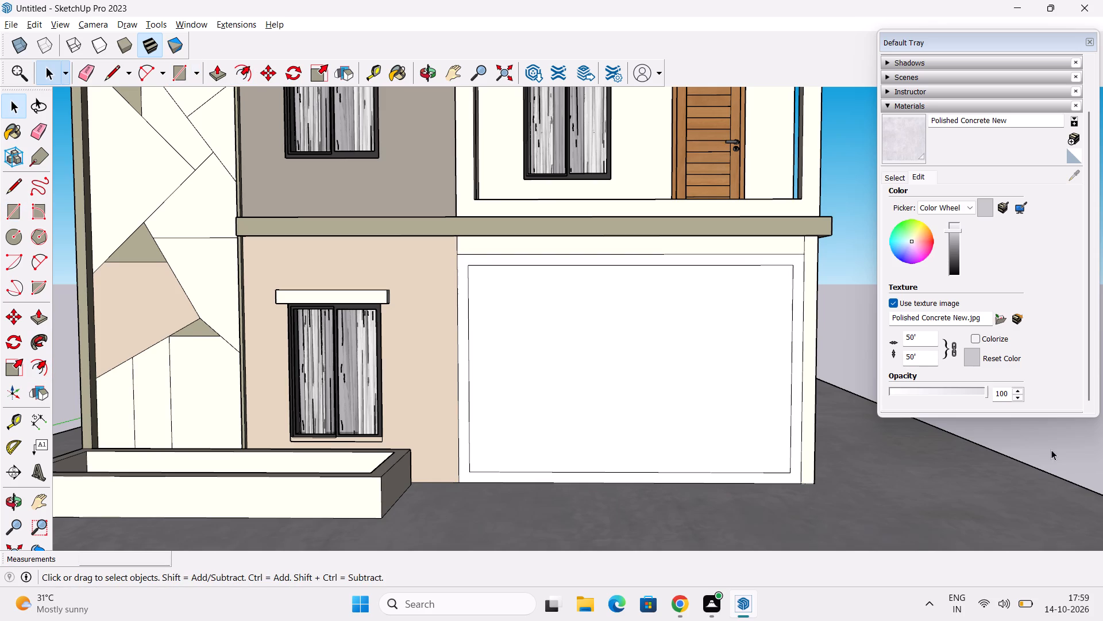
pyautogui.click(568, 370)
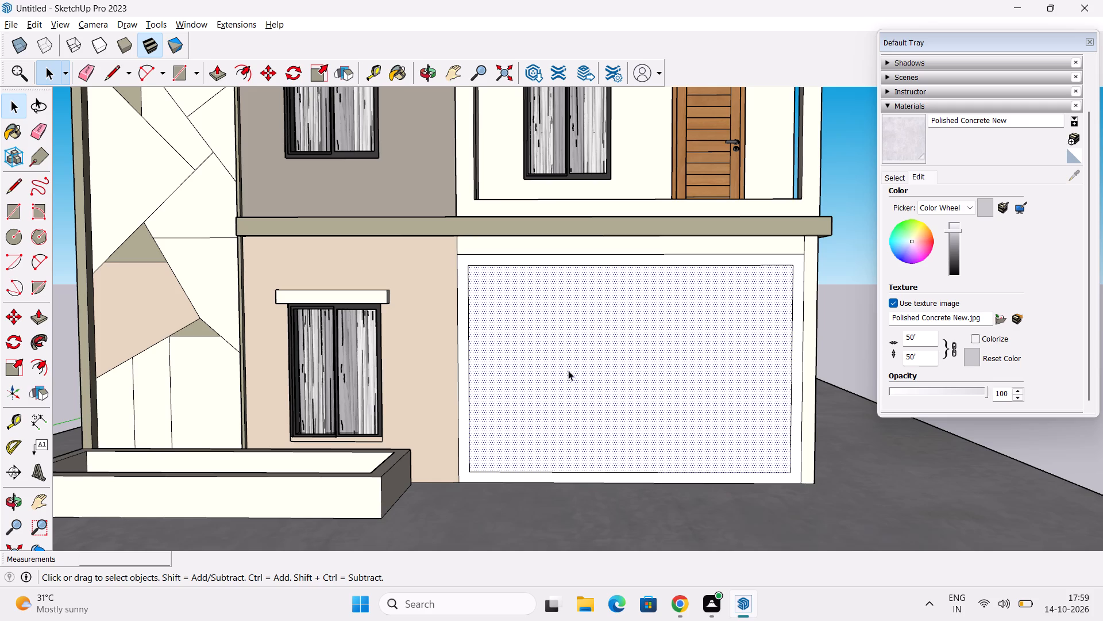
pyautogui.press('Delete')
# Push/Pull the face of the porch opening frame by 4".
pyautogui.moveTo(576, 358); pyautogui.dragTo(547, 399, button='middle')
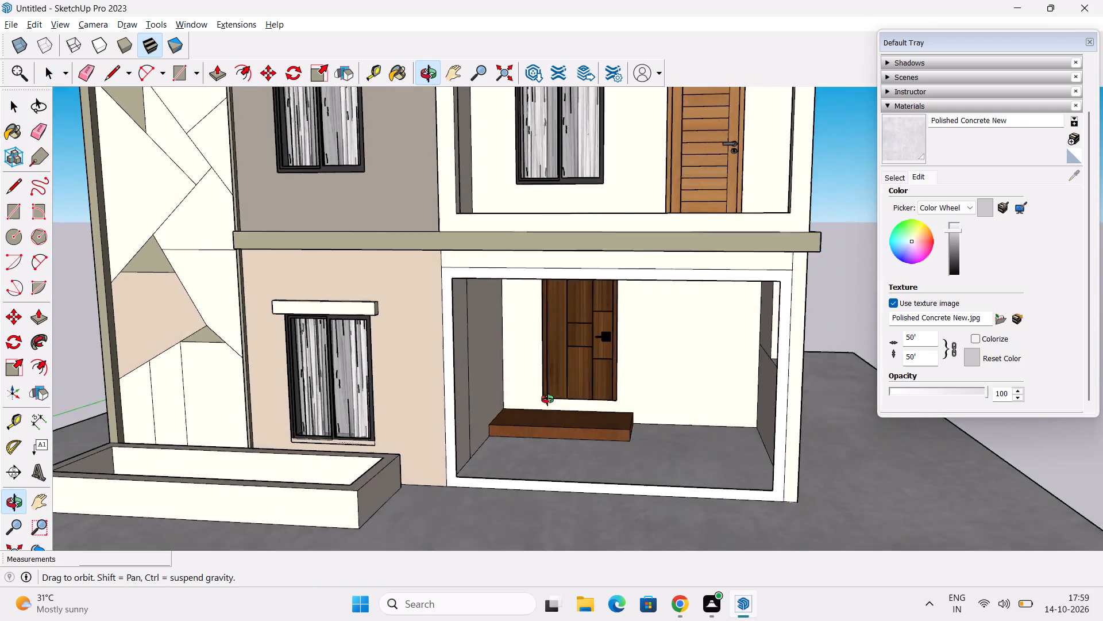
pyautogui.moveTo(547, 399); pyautogui.dragTo(508, 469, button='middle')
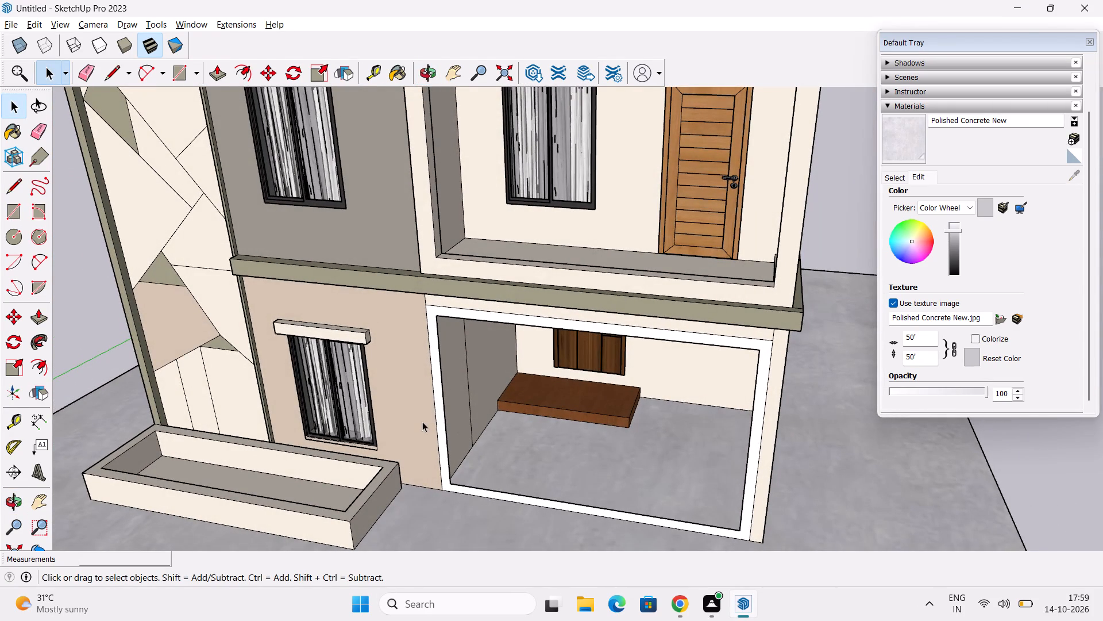
pyautogui.press('p')
pyautogui.click(438, 404)
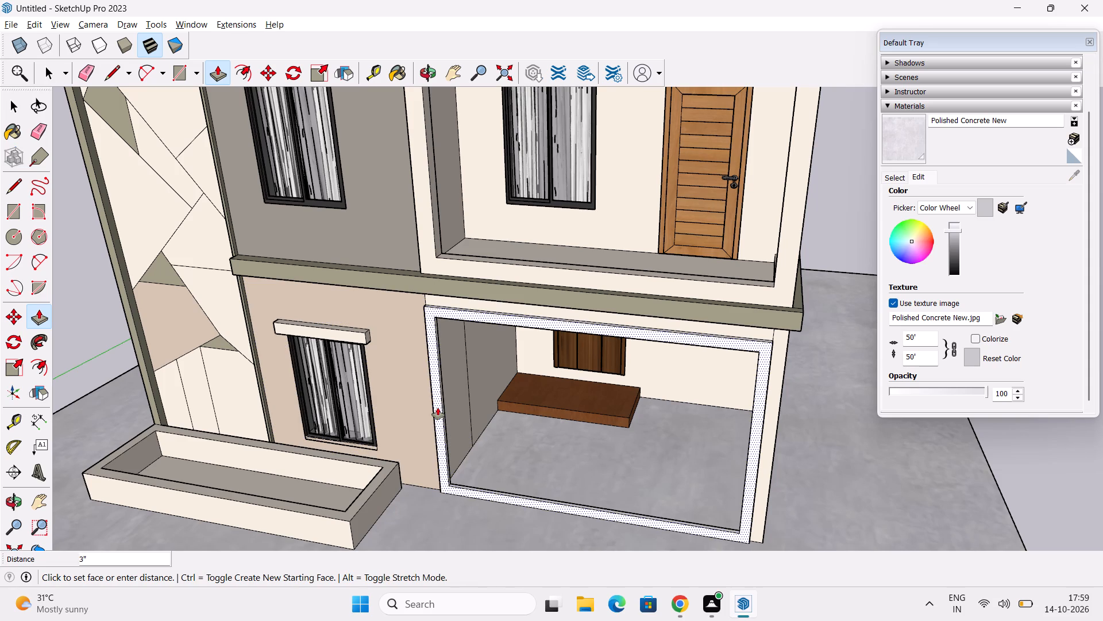
pyautogui.press('4')
pyautogui.hotkey('shift', '"')
pyautogui.press('Return')
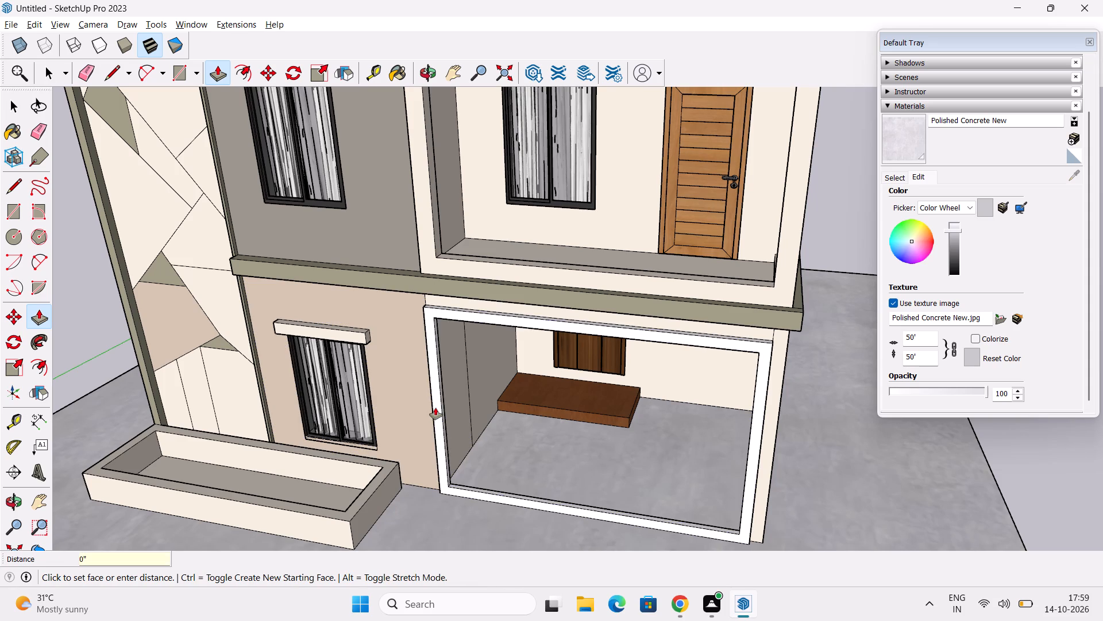
pyautogui.scroll(-2, 437, 409)
pyautogui.moveTo(457, 430); pyautogui.dragTo(495, 381, button='middle')
pyautogui.moveTo(477, 376); pyautogui.dragTo(452, 379, button='middle')
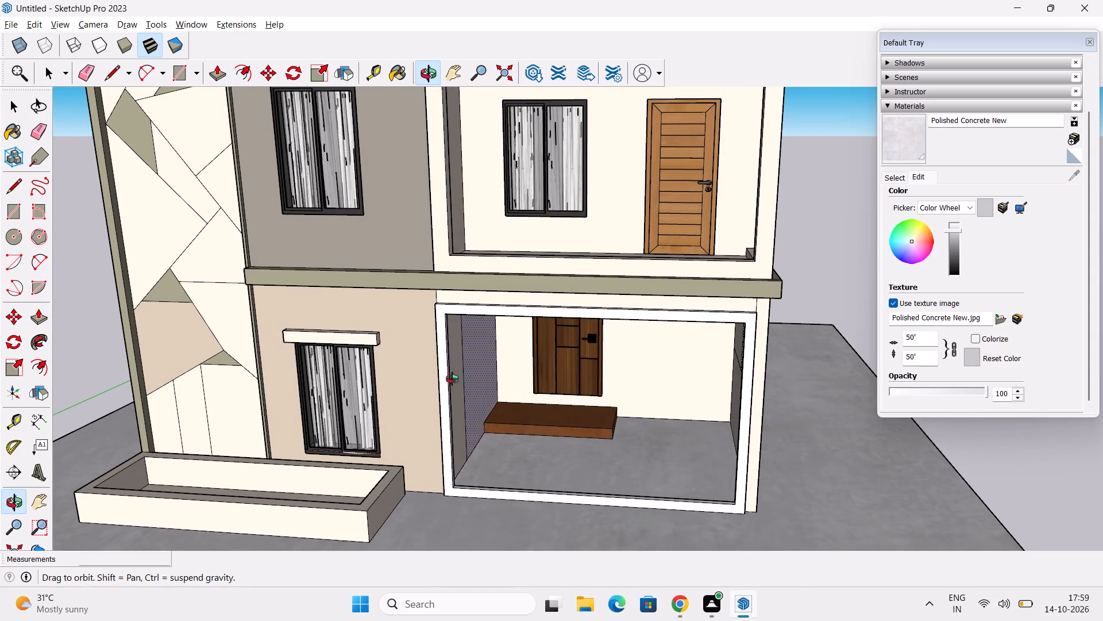
pyautogui.moveTo(452, 379); pyautogui.dragTo(364, 404, button='middle')
pyautogui.press('space')
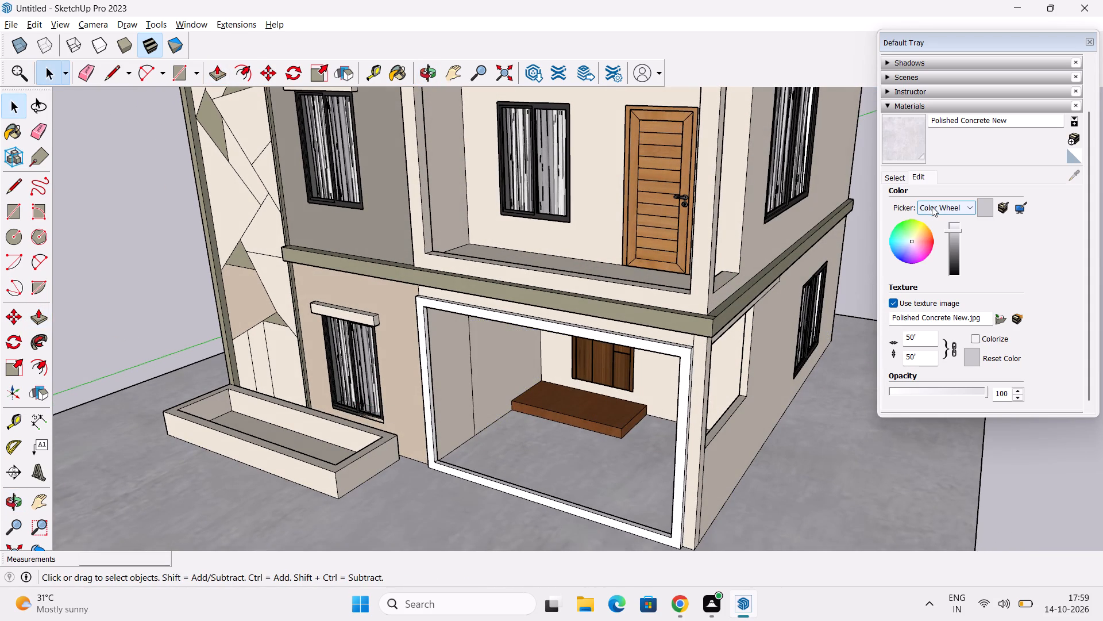
# Paint the front face of the porch frame with 0136_Charcoal from the Colors-Named collection.
pyautogui.click(887, 181)
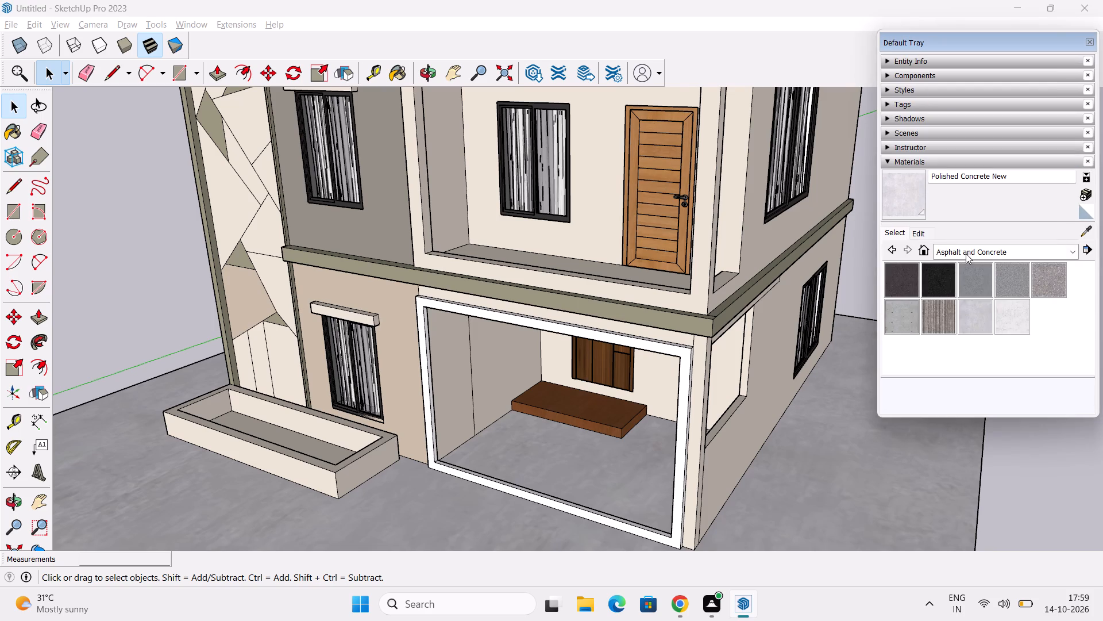
pyautogui.click(966, 254)
pyautogui.scroll(-6, 989, 359)
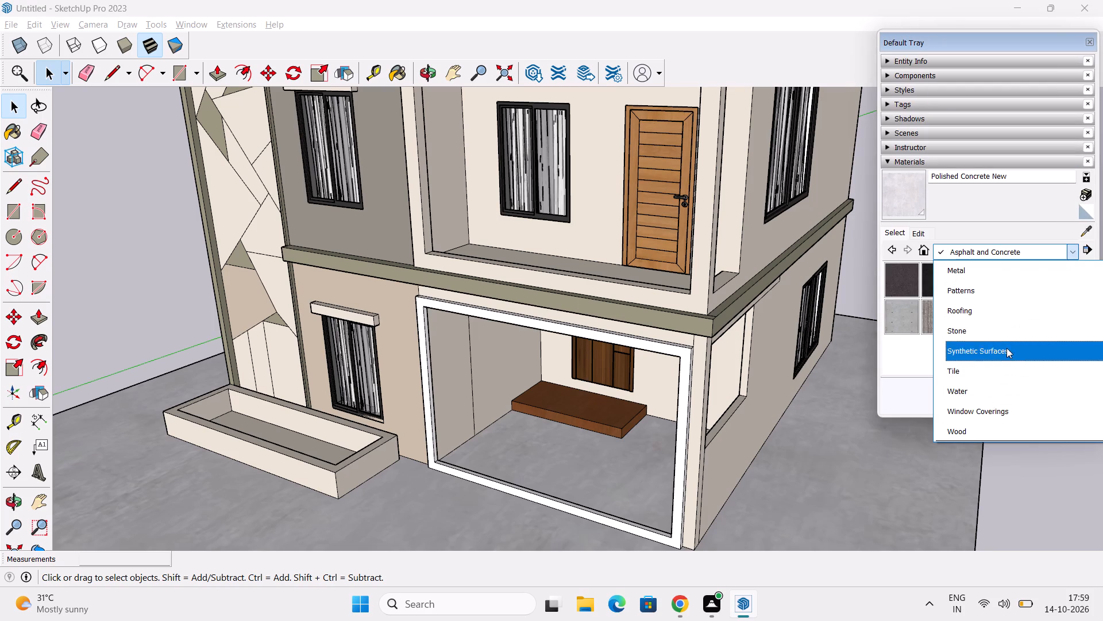
pyautogui.scroll(7, 1013, 355)
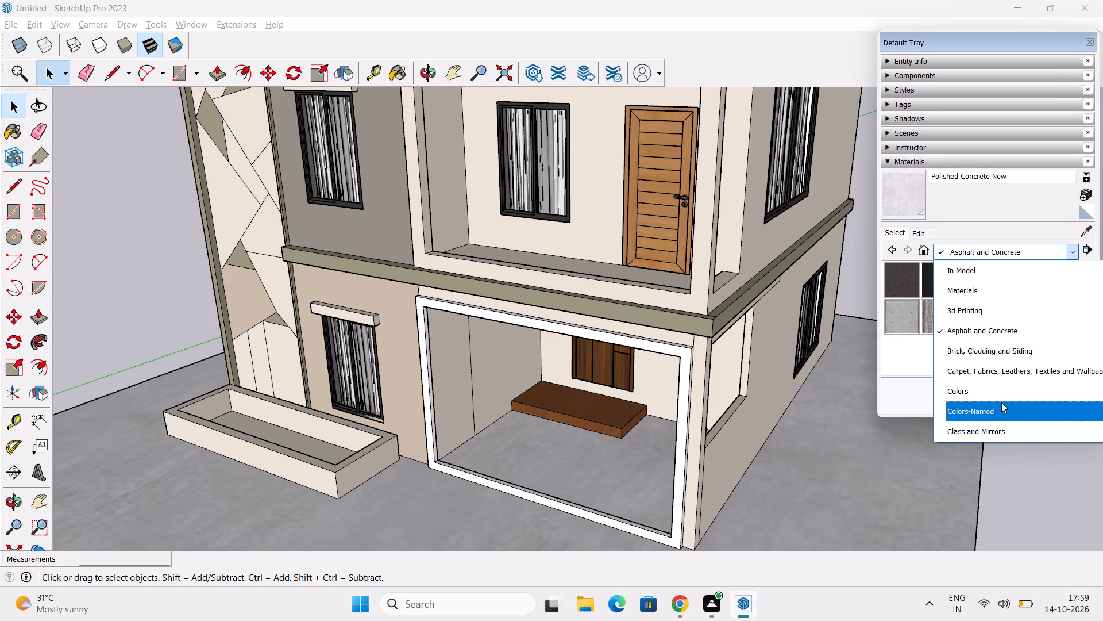
pyautogui.click(1014, 406)
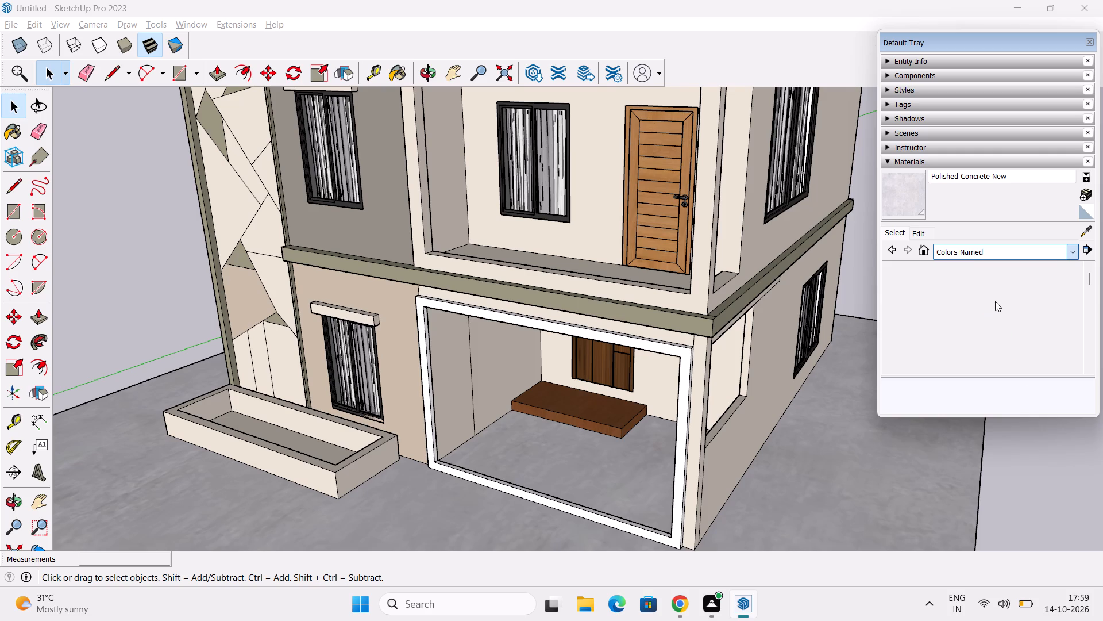
pyautogui.scroll(-19, 996, 301)
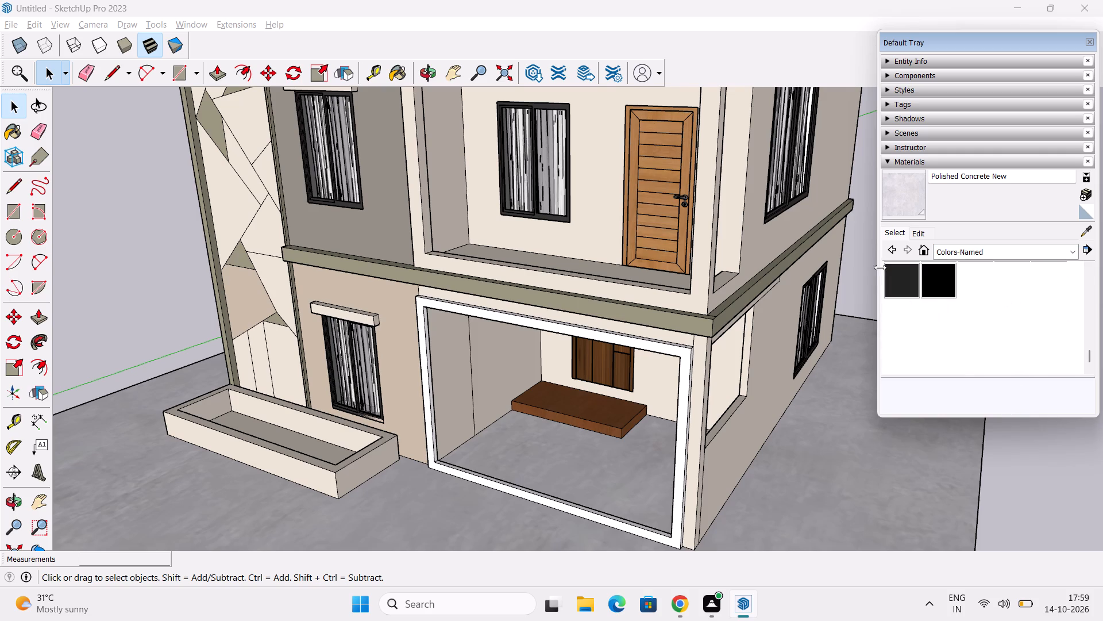
pyautogui.scroll(1, 931, 293)
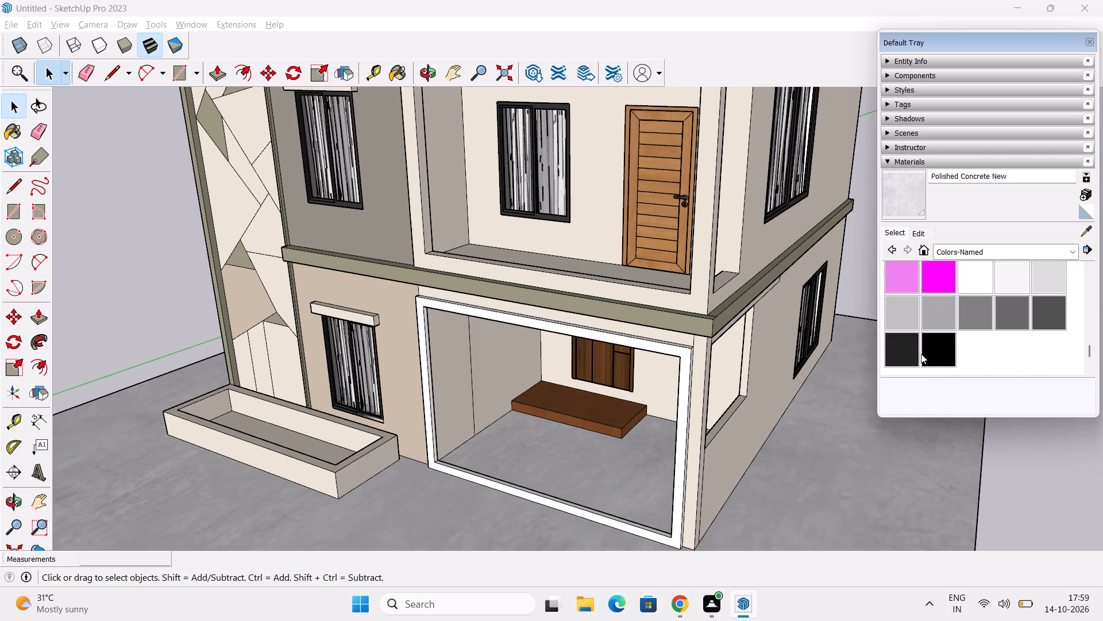
pyautogui.click(909, 354)
pyautogui.scroll(3, 608, 391)
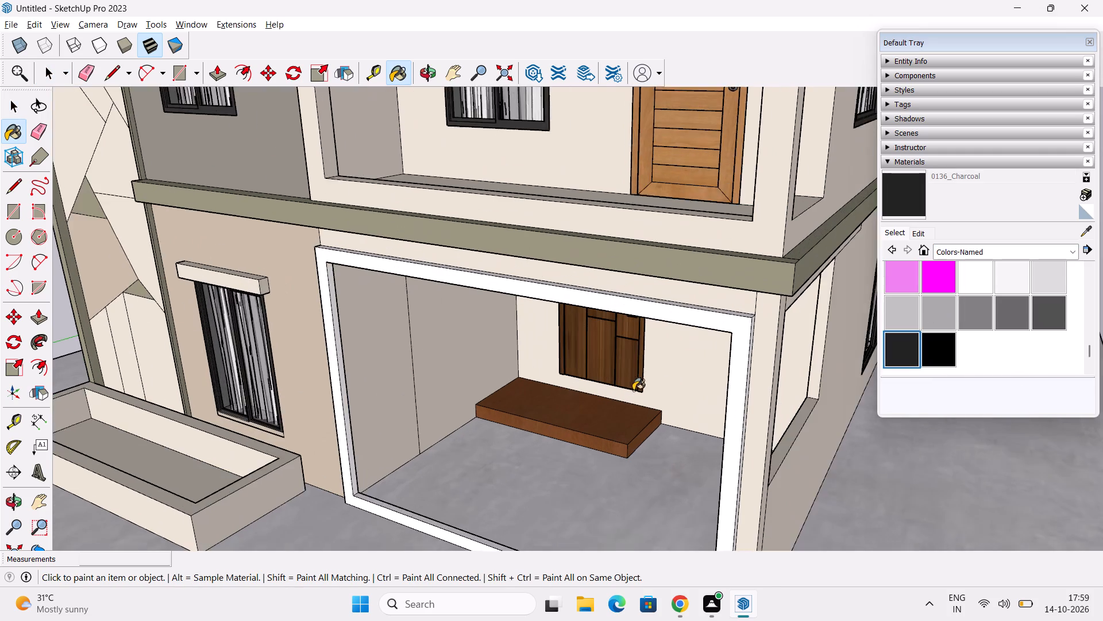
pyautogui.scroll(2, 633, 390)
pyautogui.click(806, 286)
# Paint the porch frame's top face, its outer side by the corner column, and the inner faces of its window-side and bottom members with 0136_Charcoal.
pyautogui.moveTo(795, 310); pyautogui.dragTo(801, 358, button='middle')
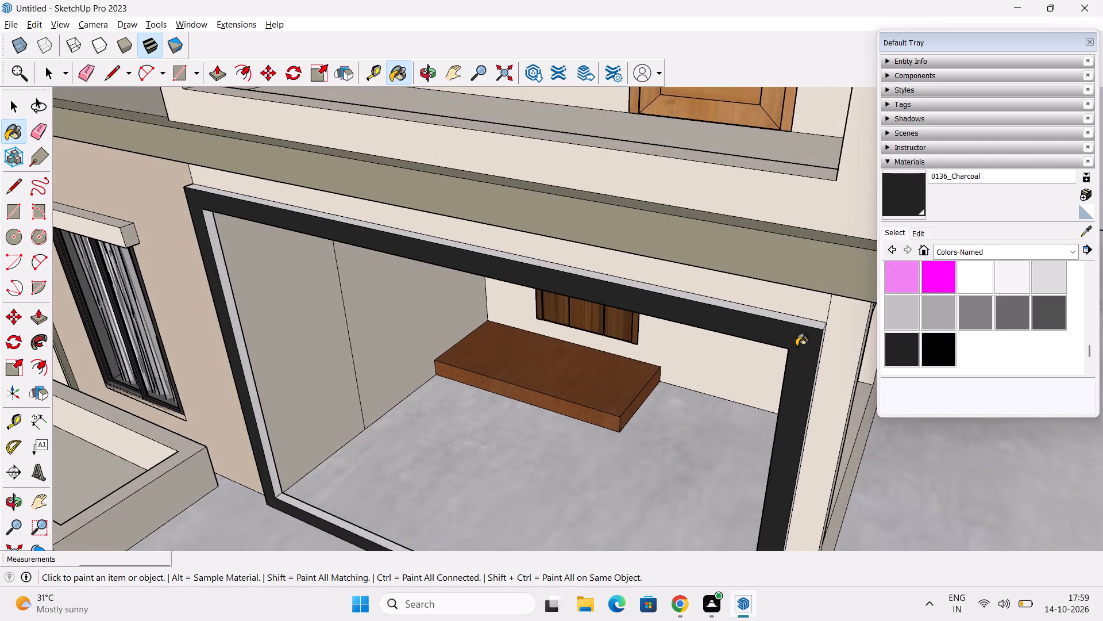
pyautogui.scroll(3, 795, 321)
pyautogui.click(805, 323)
pyautogui.moveTo(811, 356); pyautogui.dragTo(681, 307, button='middle')
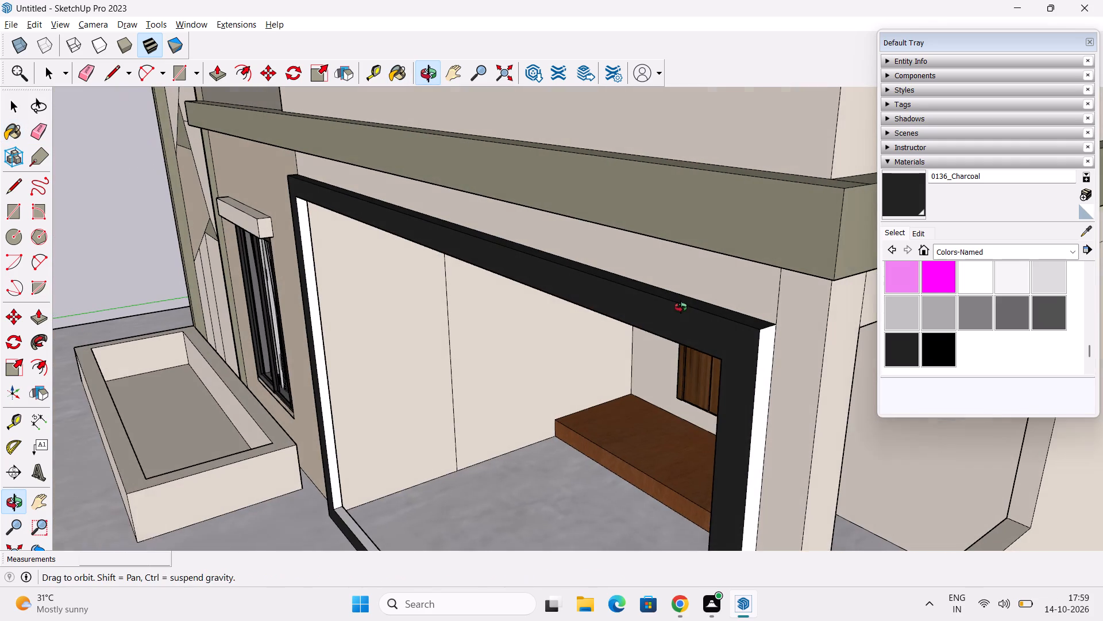
pyautogui.moveTo(681, 307); pyautogui.dragTo(681, 308, button='middle')
pyautogui.click(762, 357)
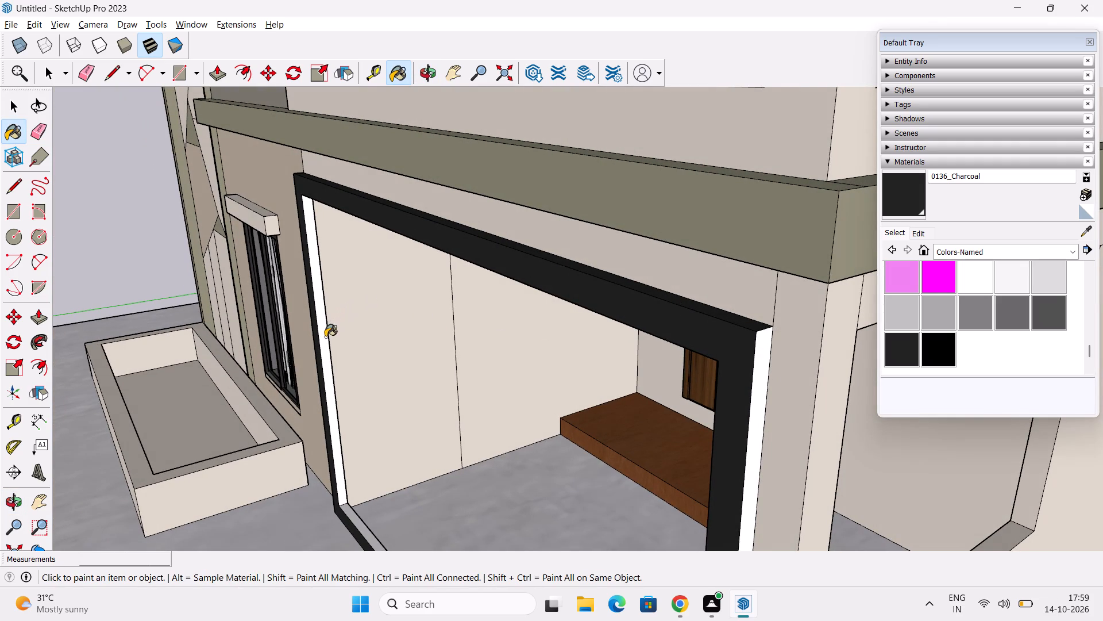
pyautogui.click(325, 337)
pyautogui.scroll(-2, 389, 401)
pyautogui.moveTo(506, 454); pyautogui.dragTo(516, 436, button='middle')
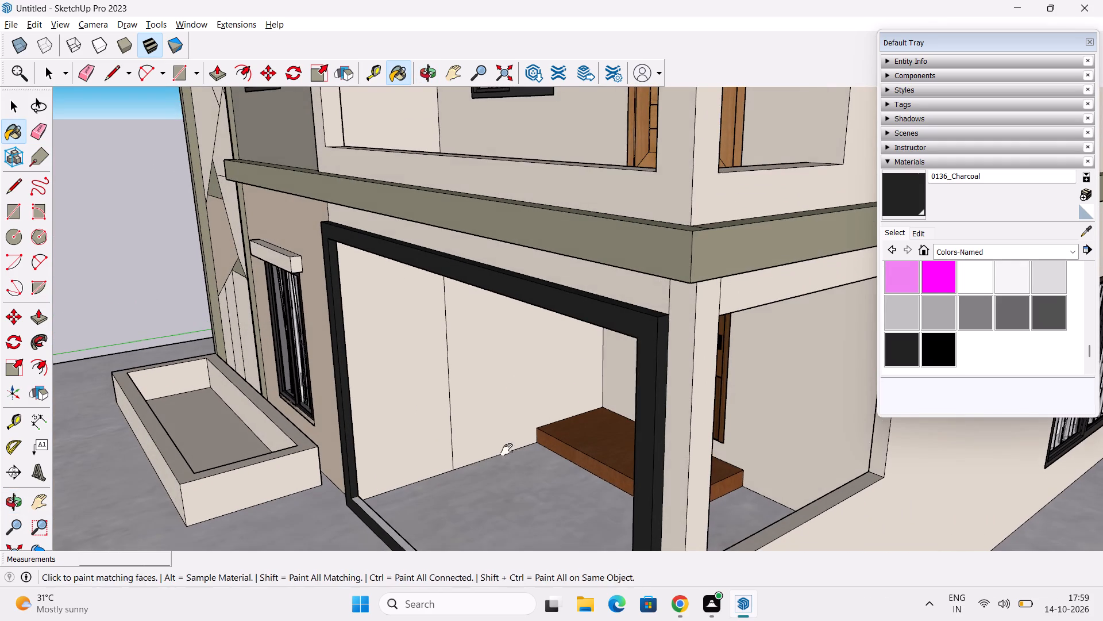
pyautogui.keyDown('shift'); pyautogui.moveTo(507, 450); pyautogui.dragTo(562, 279, button='middle'); pyautogui.keyUp('shift')
pyautogui.moveTo(554, 363); pyautogui.dragTo(536, 462, button='middle')
pyautogui.scroll(3, 572, 401)
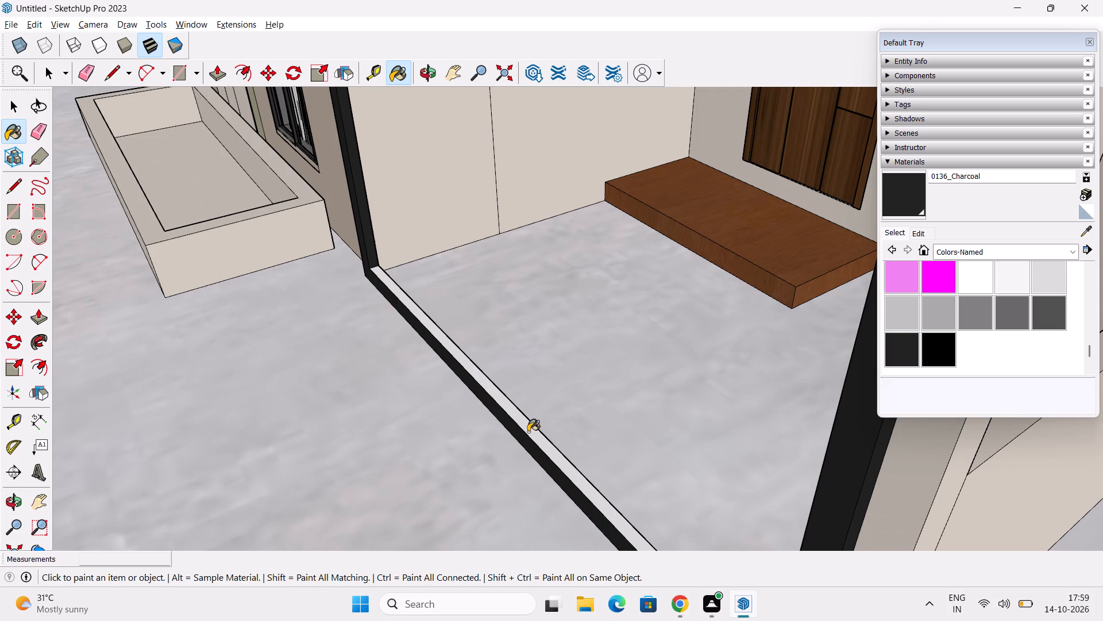
pyautogui.click(533, 430)
# Paint the outer side of the porch frame's window-side member with 0136_Charcoal.
pyautogui.scroll(-3, 527, 422)
pyautogui.moveTo(464, 415); pyautogui.dragTo(651, 355, button='middle')
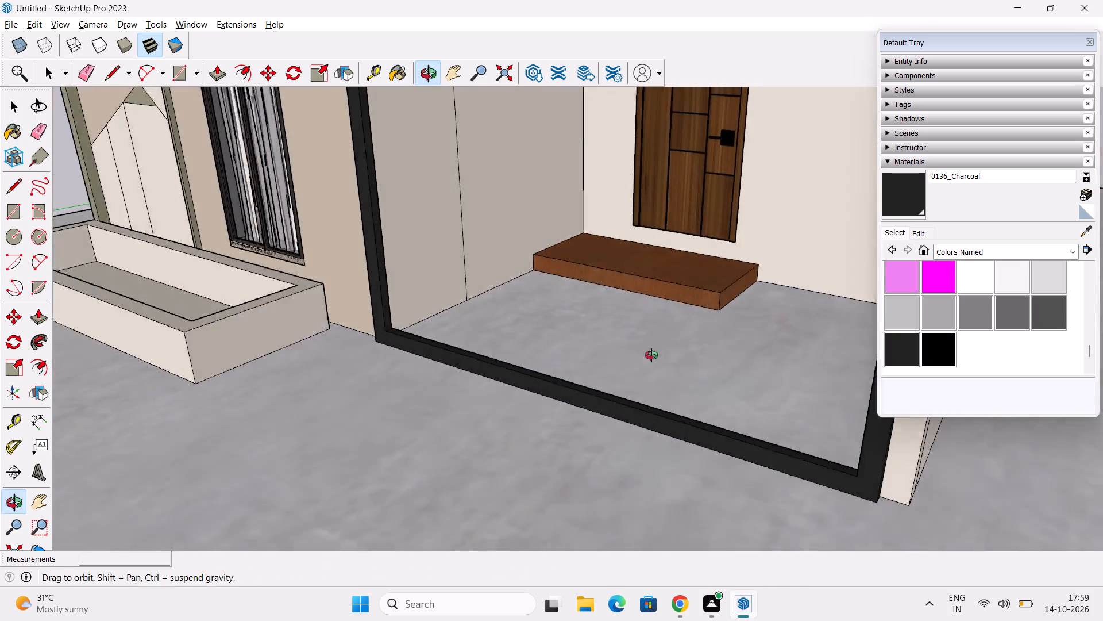
pyautogui.moveTo(651, 355); pyautogui.dragTo(757, 367, button='middle')
pyautogui.scroll(-7, 717, 365)
pyautogui.moveTo(604, 411); pyautogui.dragTo(736, 325, button='middle')
pyautogui.scroll(3, 556, 317)
pyautogui.scroll(6, 592, 259)
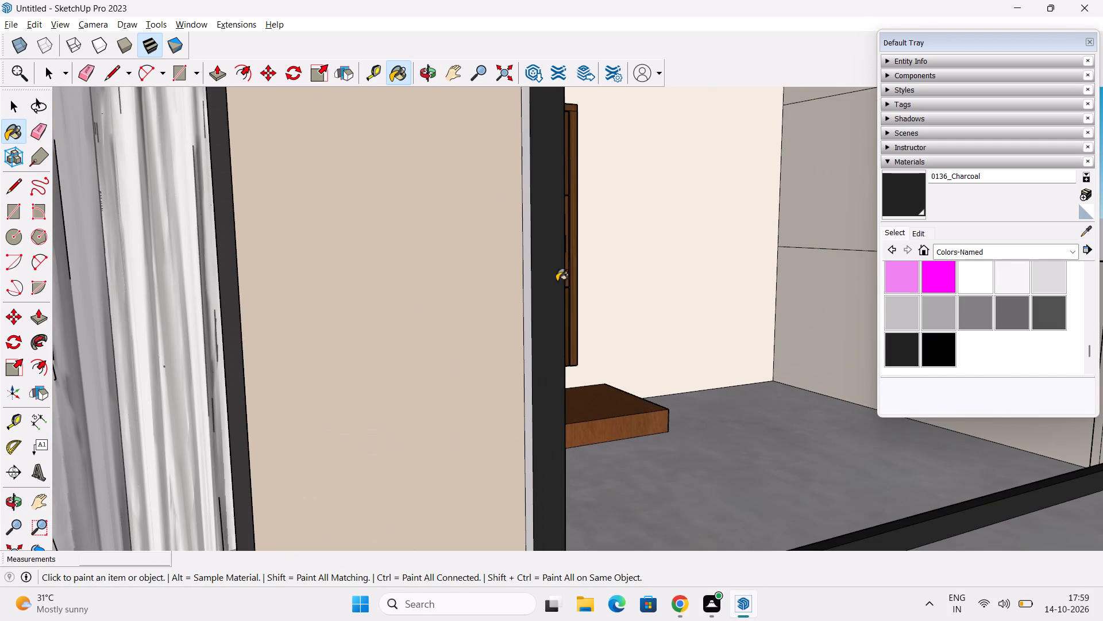
pyautogui.click(527, 306)
# Paint the inner face of the porch frame's column-side member and the underside of its top member with 0136_Charcoal.
pyautogui.scroll(-2, 530, 306)
pyautogui.keyDown('shift'); pyautogui.moveTo(579, 306); pyautogui.dragTo(323, 351, button='middle'); pyautogui.keyUp('shift')
pyautogui.moveTo(569, 349); pyautogui.dragTo(758, 340, button='middle')
pyautogui.click(822, 309)
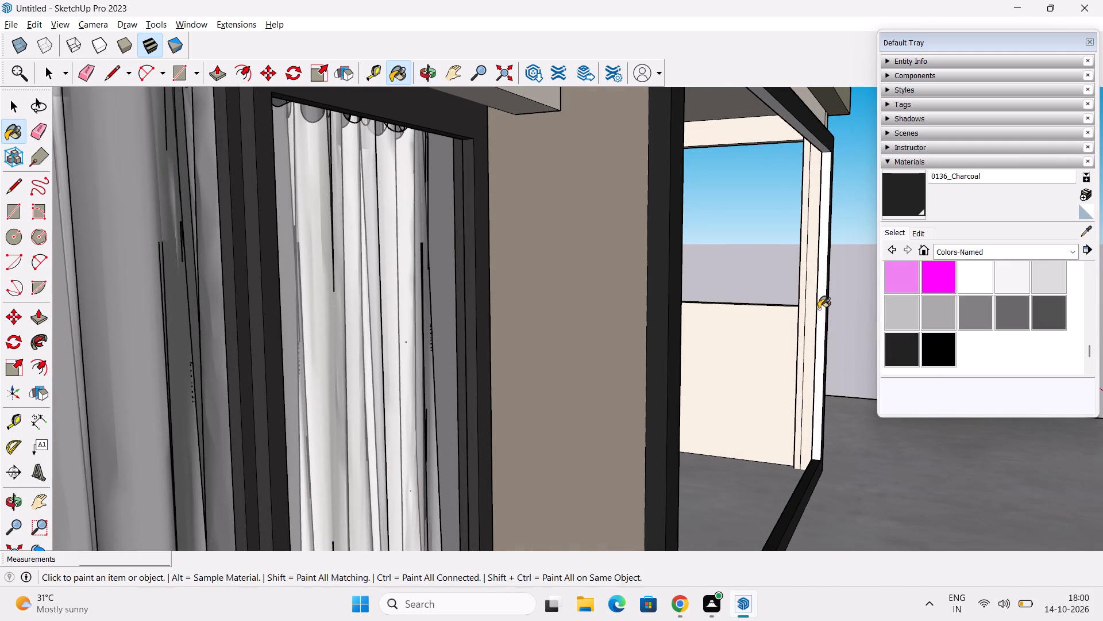
pyautogui.moveTo(816, 309); pyautogui.dragTo(761, 466, button='middle')
pyautogui.moveTo(759, 467); pyautogui.dragTo(720, 357, button='middle')
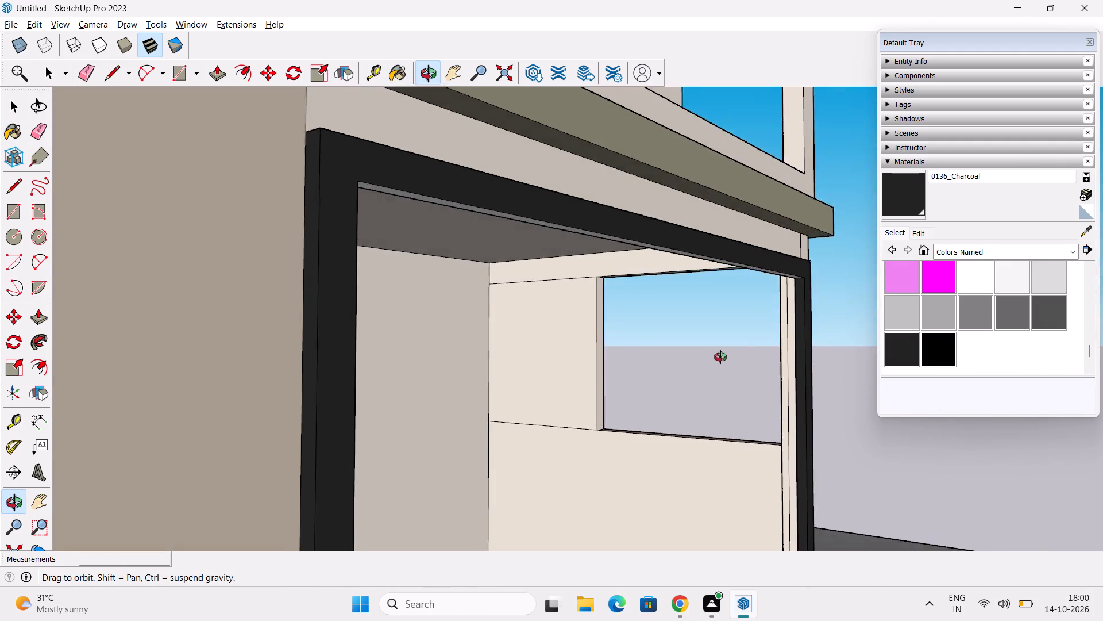
pyautogui.moveTo(720, 357); pyautogui.dragTo(722, 337, button='middle')
pyautogui.scroll(6, 732, 251)
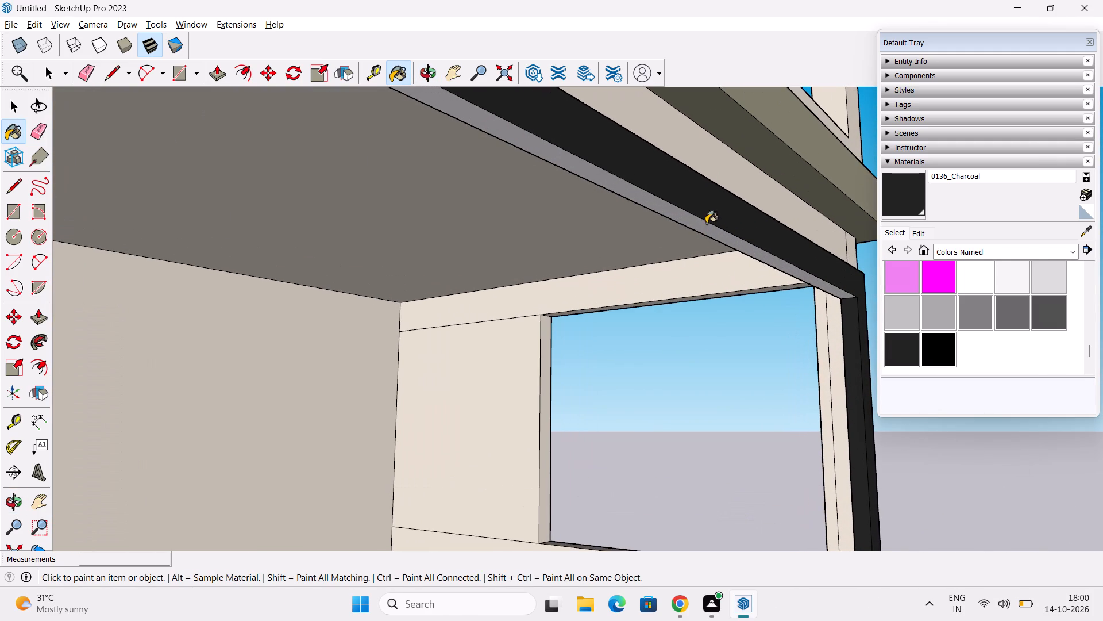
pyautogui.click(697, 225)
# Paint the back face of the porch frame's window-side member with 0136_Charcoal from inside the porch.
pyautogui.scroll(-4, 711, 223)
pyautogui.scroll(-7, 761, 313)
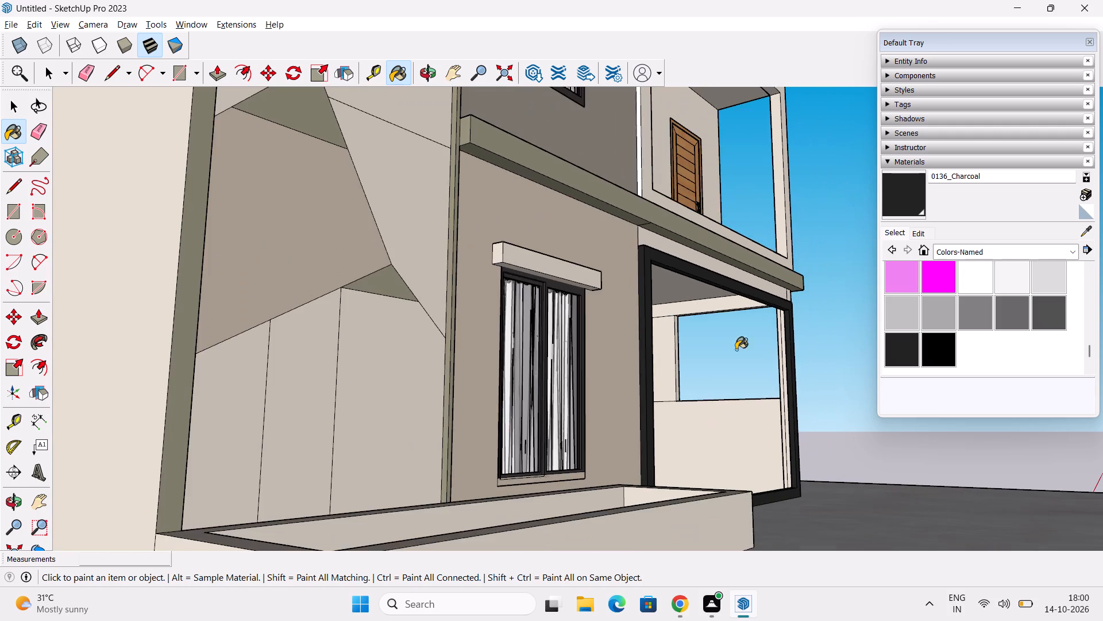
pyautogui.moveTo(701, 335); pyautogui.dragTo(597, 482, button='middle')
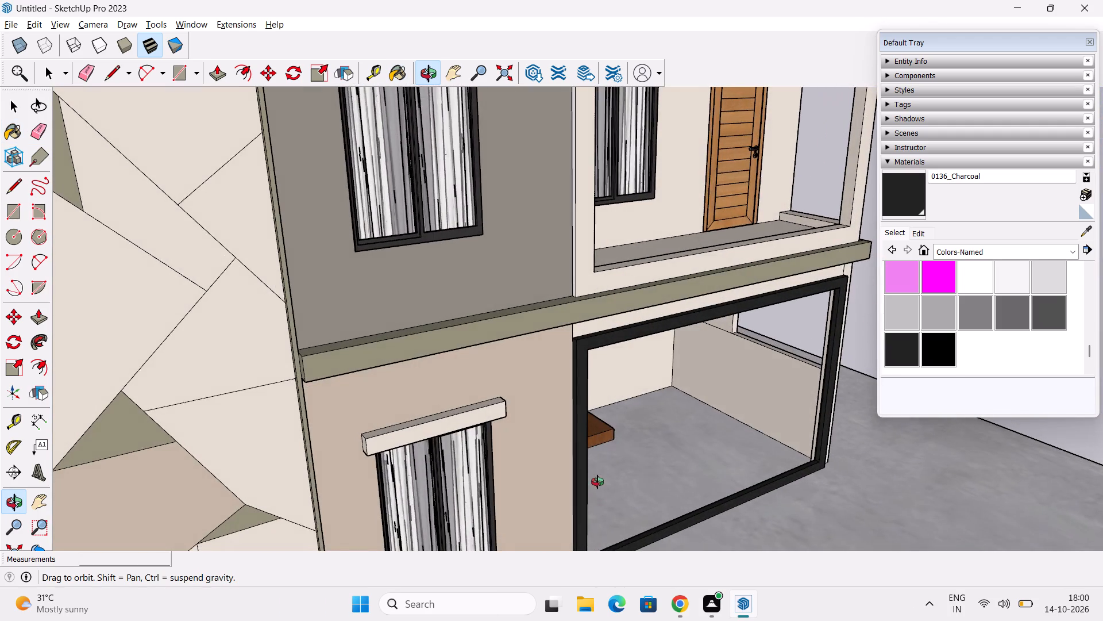
pyautogui.moveTo(597, 482); pyautogui.dragTo(518, 481, button='middle')
pyautogui.scroll(-3, 577, 427)
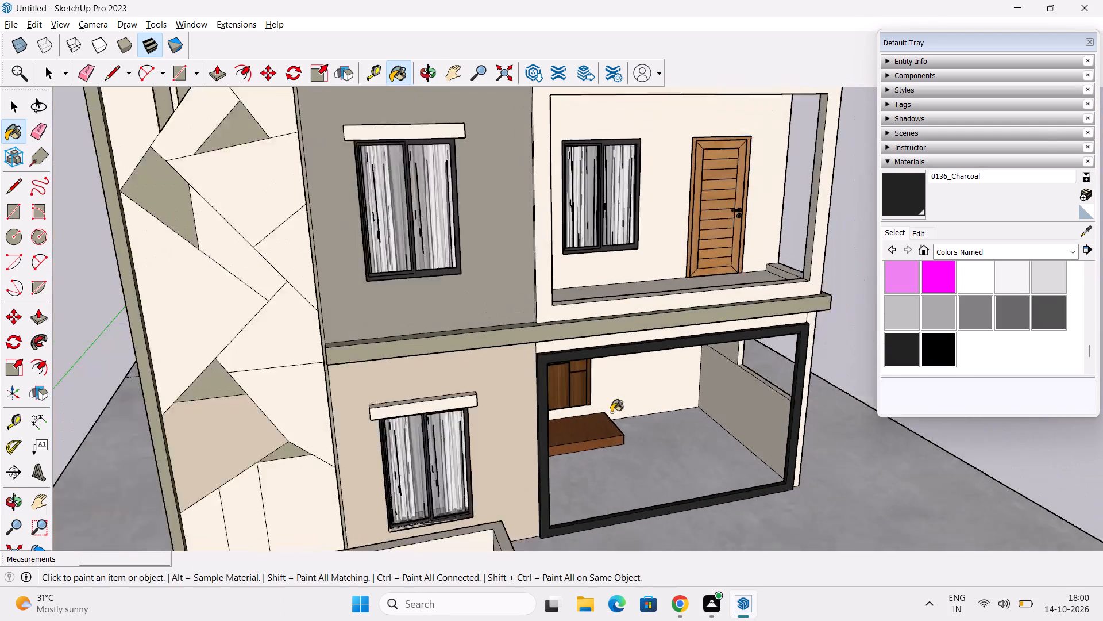
pyautogui.scroll(-3, 638, 402)
pyautogui.moveTo(666, 439); pyautogui.dragTo(523, 348, button='middle')
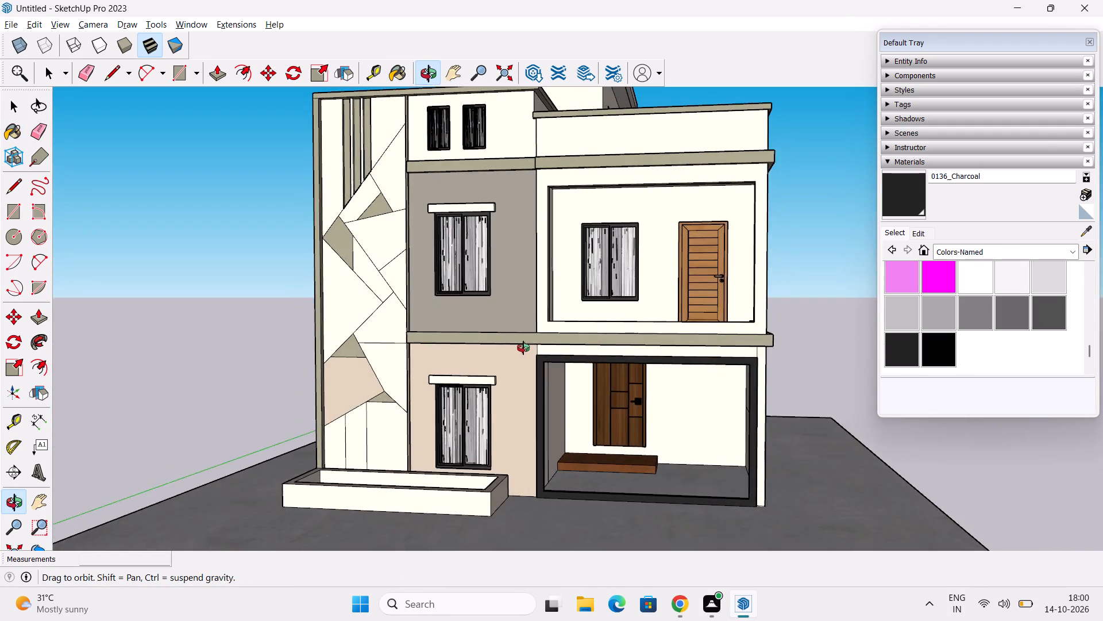
pyautogui.moveTo(523, 348); pyautogui.dragTo(152, 352, button='middle')
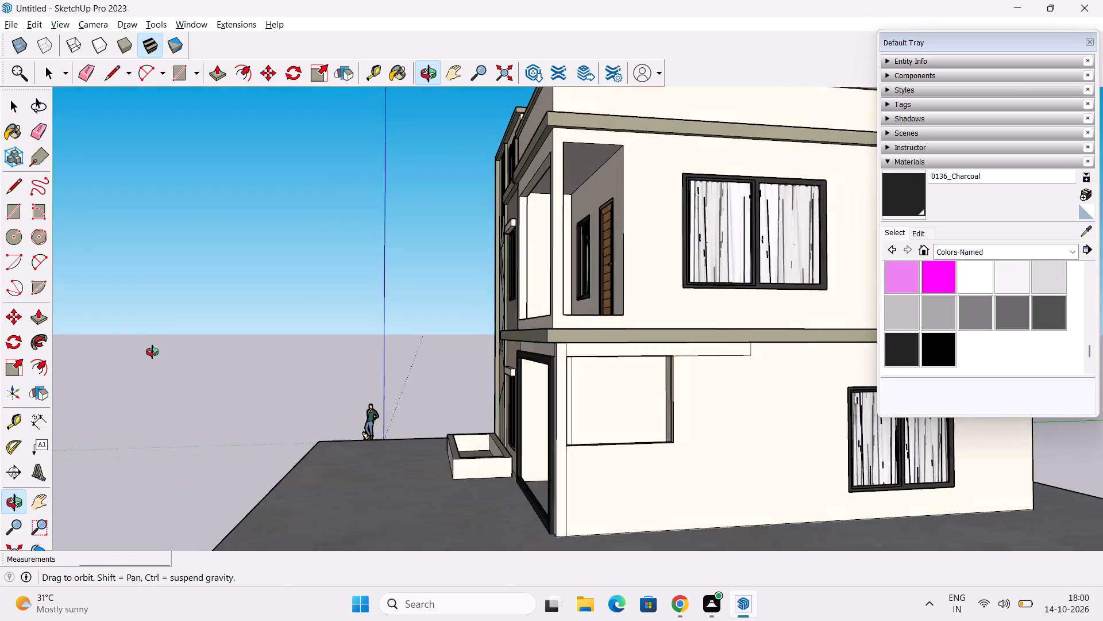
pyautogui.moveTo(152, 352); pyautogui.dragTo(152, 353, button='middle')
pyautogui.moveTo(430, 374); pyautogui.dragTo(459, 392, button='middle')
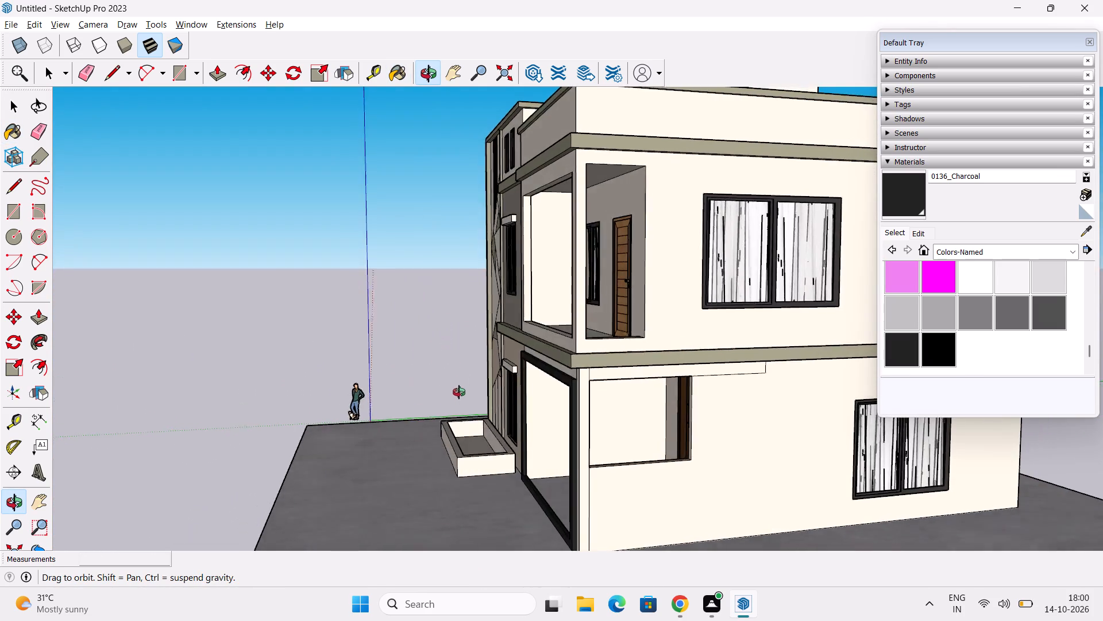
pyautogui.moveTo(459, 392); pyautogui.dragTo(335, 412, button='middle')
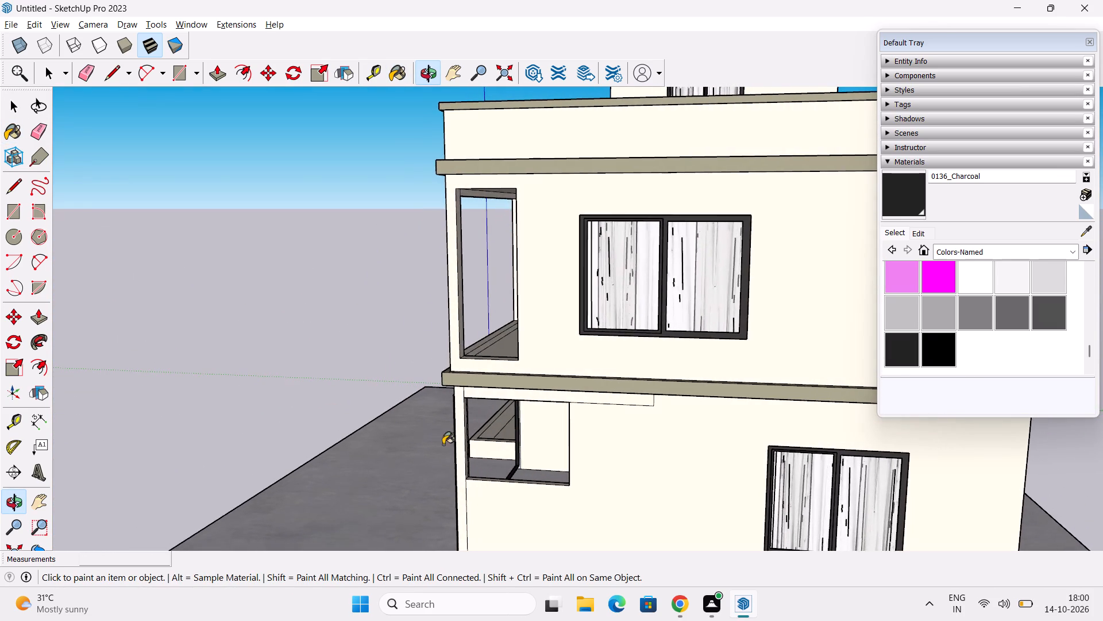
pyautogui.scroll(3, 450, 441)
pyautogui.scroll(3, 508, 447)
pyautogui.scroll(11, 558, 443)
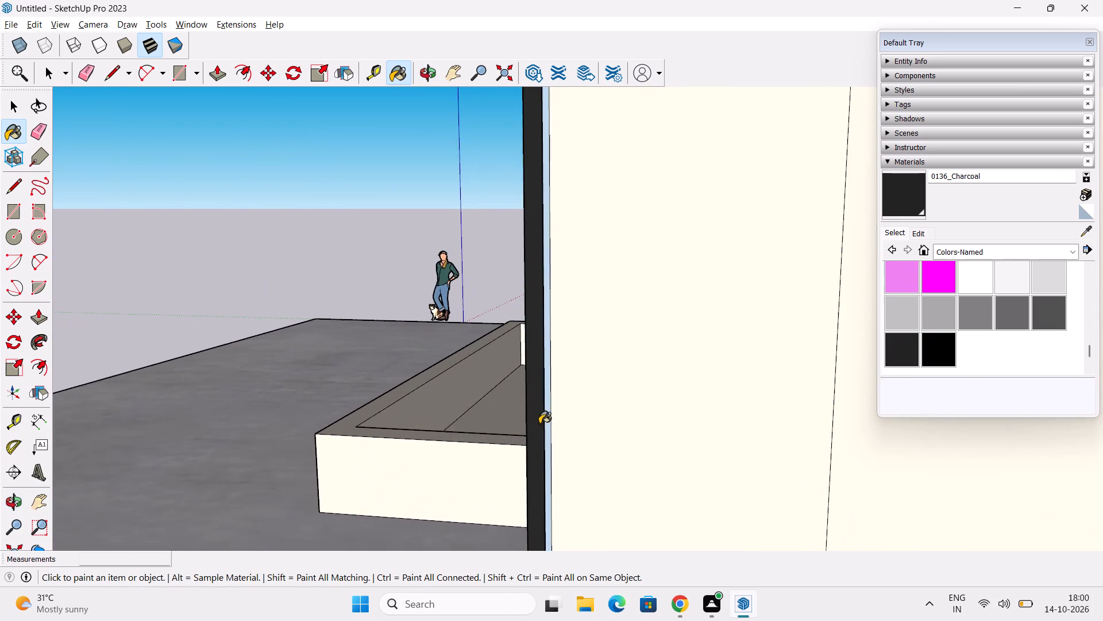
pyautogui.scroll(2, 539, 424)
pyautogui.click(549, 416)
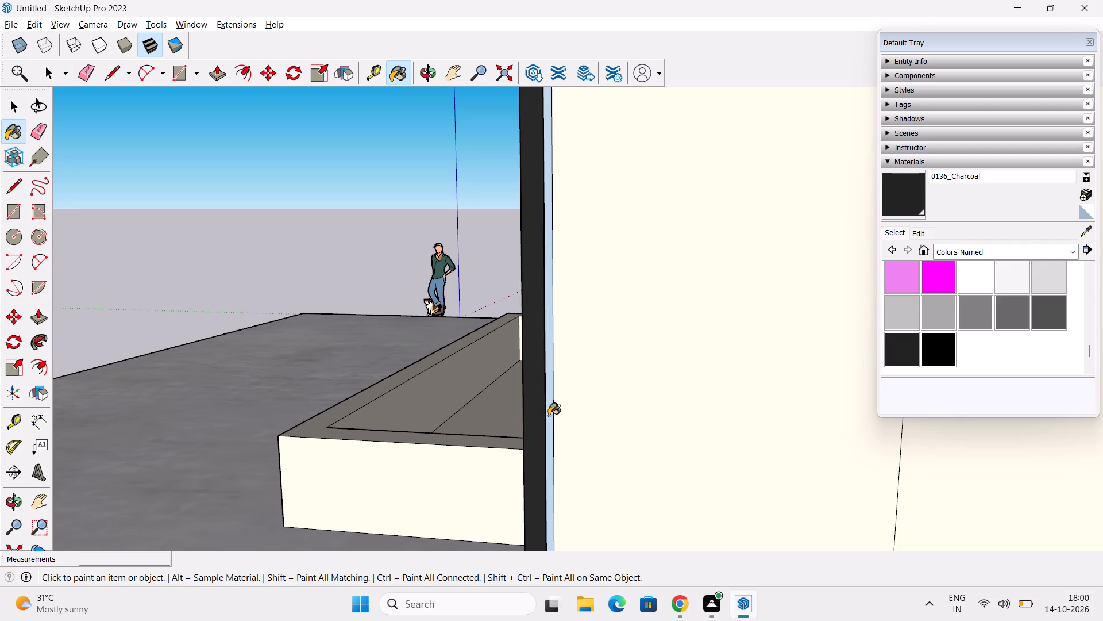
# Paint the back face of the porch frame's top member and the narrow strip above it with 0136_Charcoal.
pyautogui.scroll(-9, 549, 416)
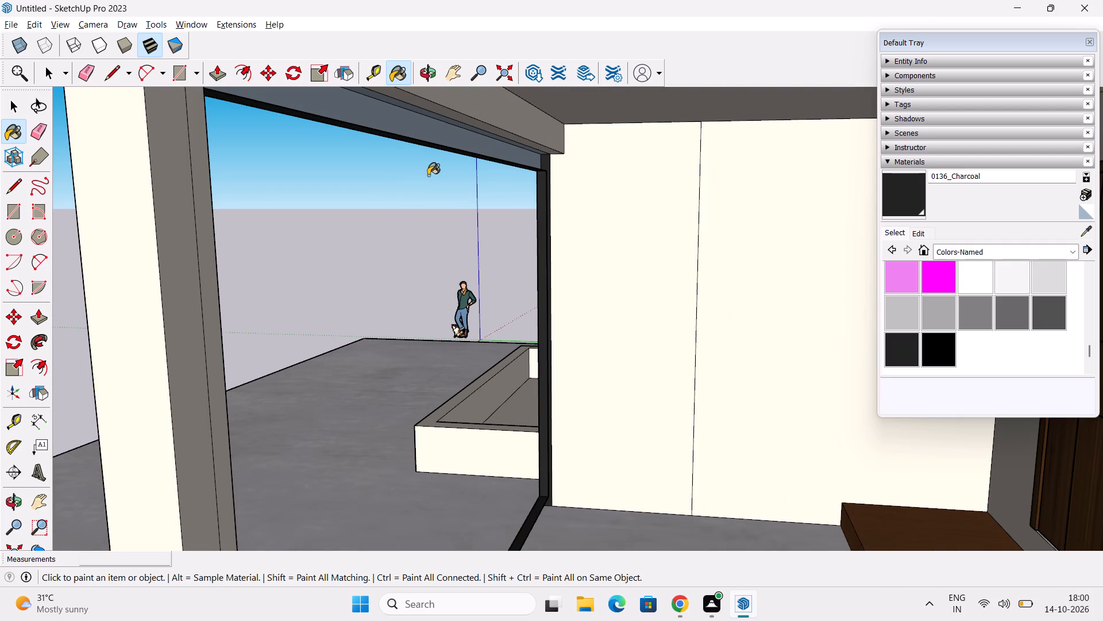
pyautogui.click(441, 141)
pyautogui.scroll(4, 452, 139)
pyautogui.moveTo(456, 140); pyautogui.dragTo(459, 139, button='middle')
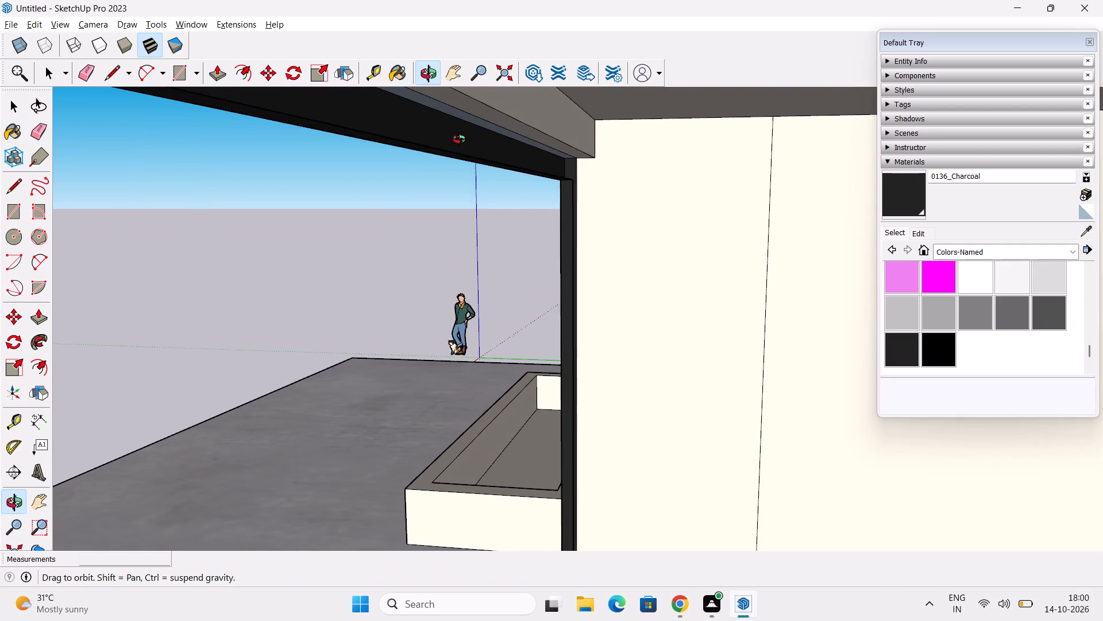
pyautogui.moveTo(459, 139); pyautogui.dragTo(408, 104, button='middle')
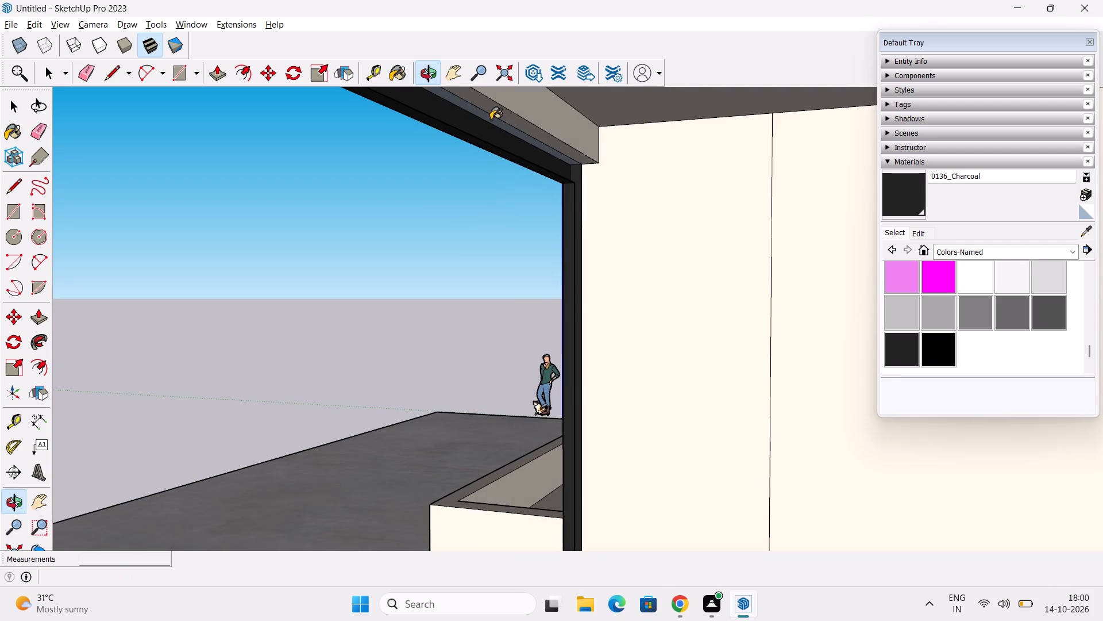
pyautogui.click(491, 120)
# Paint the back face of the porch frame's column-side member with 0136_Charcoal.
pyautogui.scroll(-6, 503, 132)
pyautogui.moveTo(529, 342); pyautogui.dragTo(387, 348, button='middle')
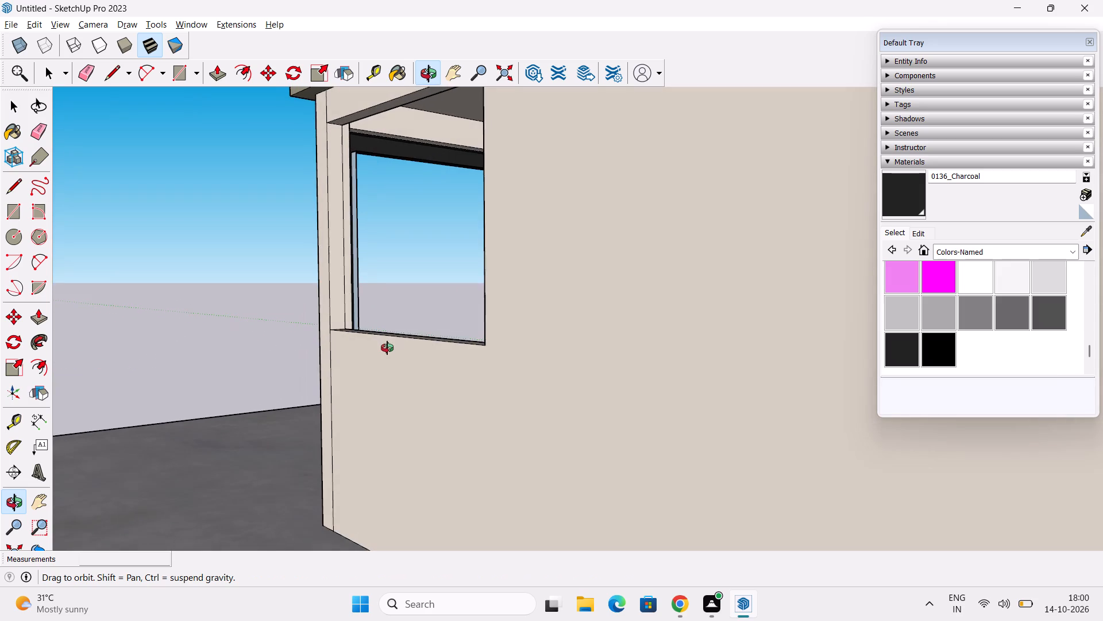
pyautogui.moveTo(387, 348); pyautogui.dragTo(705, 373, button='middle')
pyautogui.moveTo(452, 379); pyautogui.dragTo(745, 377, button='middle')
pyautogui.moveTo(603, 388); pyautogui.dragTo(743, 384, button='middle')
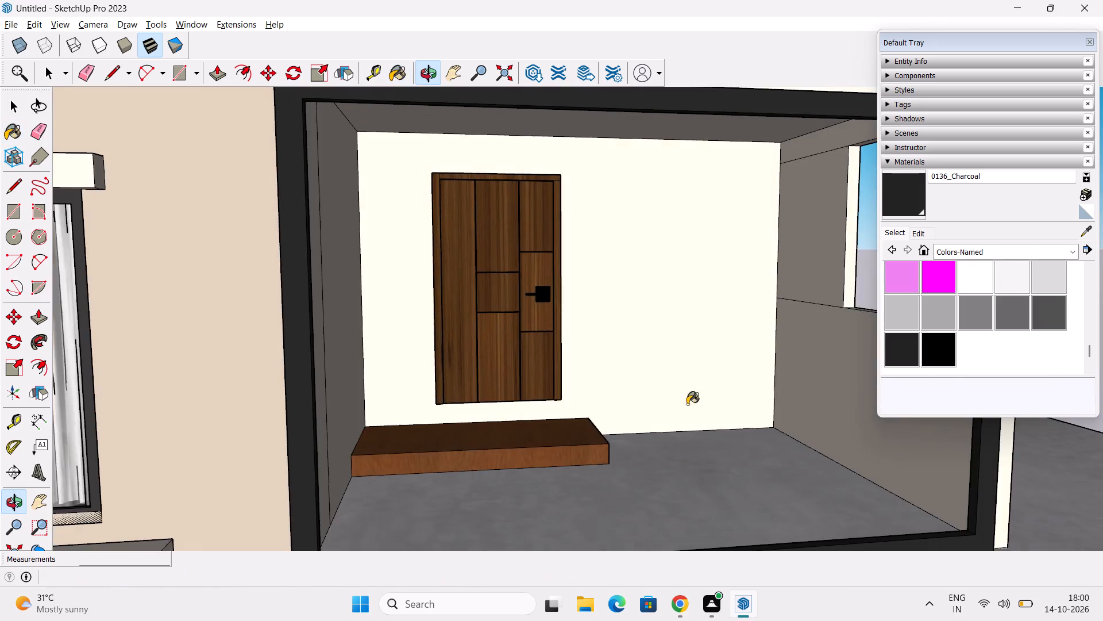
pyautogui.moveTo(703, 402); pyautogui.dragTo(805, 401, button='middle')
pyautogui.keyDown('shift'); pyautogui.moveTo(789, 398); pyautogui.dragTo(561, 400, button='middle'); pyautogui.keyUp('shift')
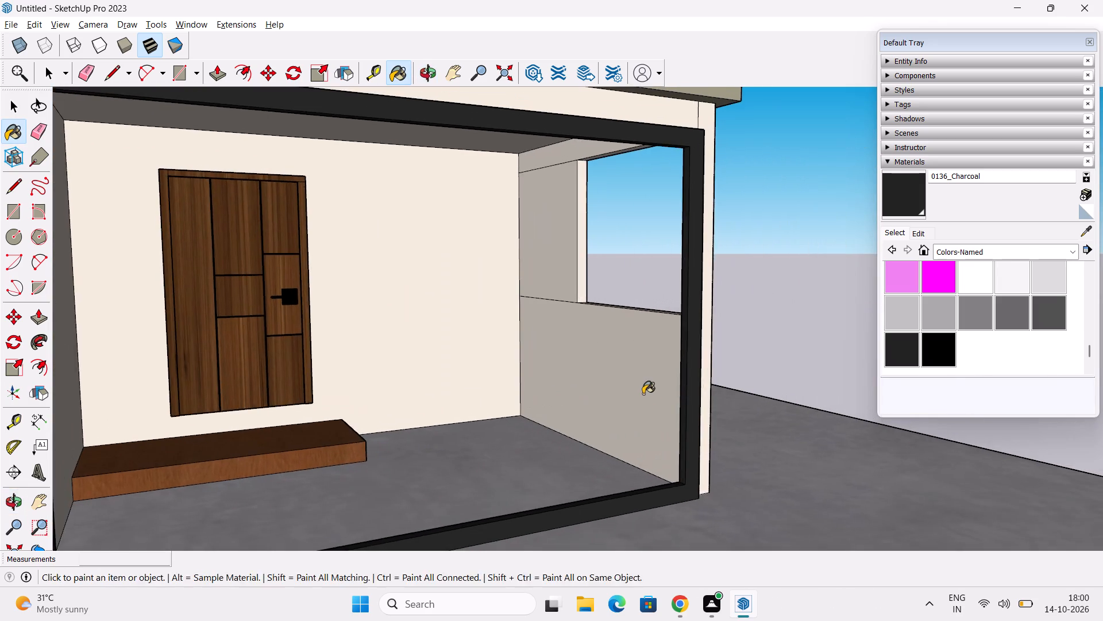
pyautogui.moveTo(643, 394); pyautogui.dragTo(807, 443, button='middle')
pyautogui.scroll(9, 739, 385)
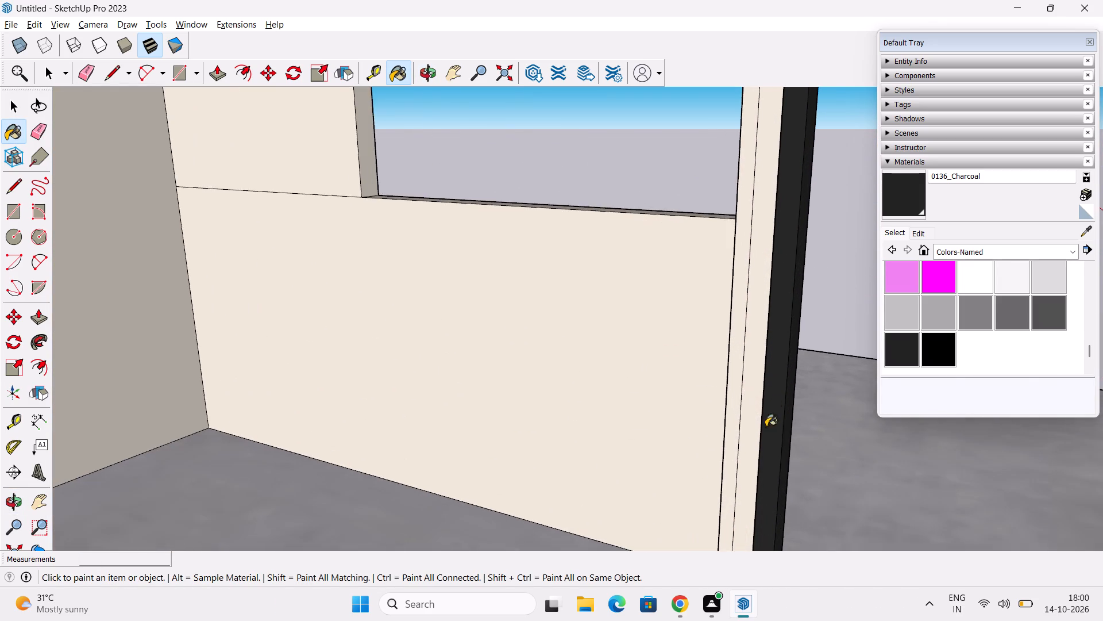
pyautogui.moveTo(766, 427); pyautogui.dragTo(916, 468, button='middle')
pyautogui.click(833, 454)
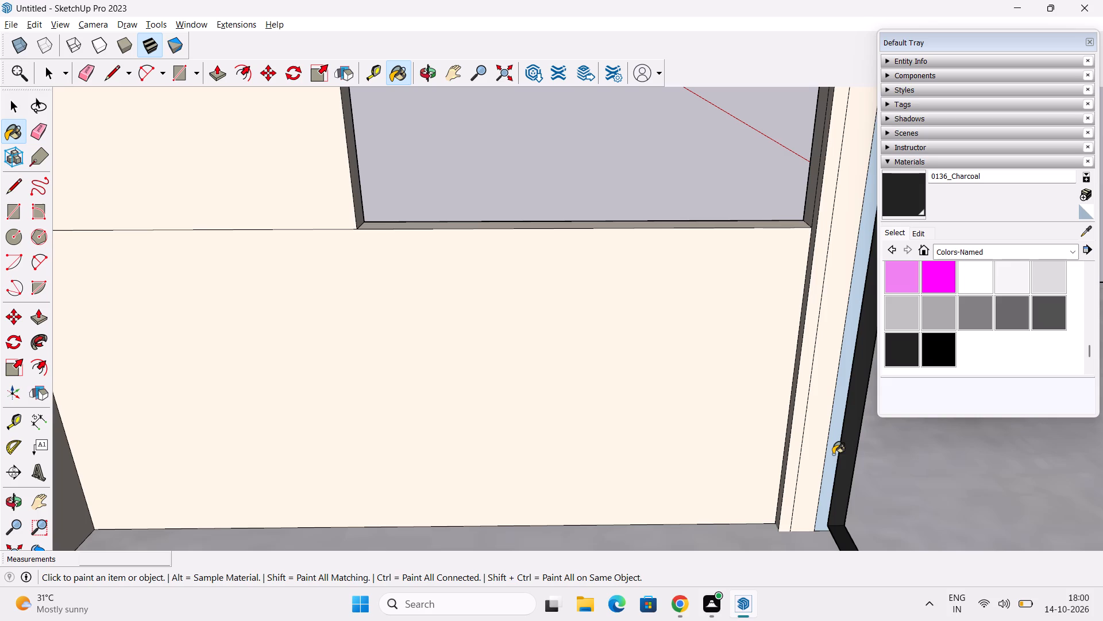
# Examine the porch frame's inside corners and back faces for any areas left unpainted.
pyautogui.moveTo(833, 490); pyautogui.dragTo(1009, 489, button='middle')
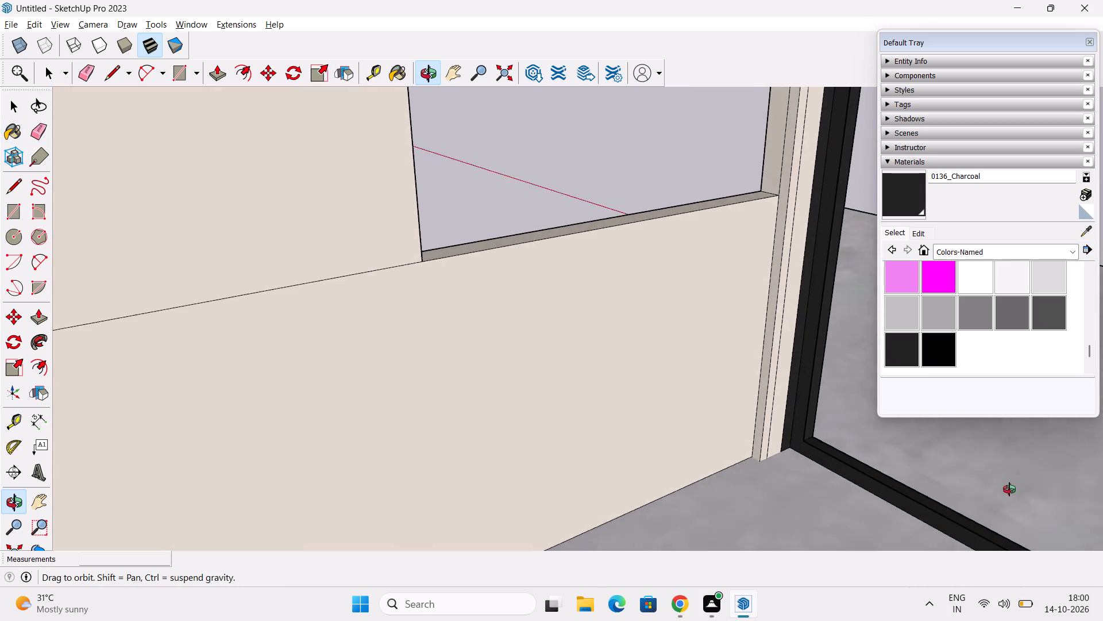
pyautogui.moveTo(1009, 489); pyautogui.dragTo(1027, 557, button='middle')
pyautogui.scroll(6, 797, 410)
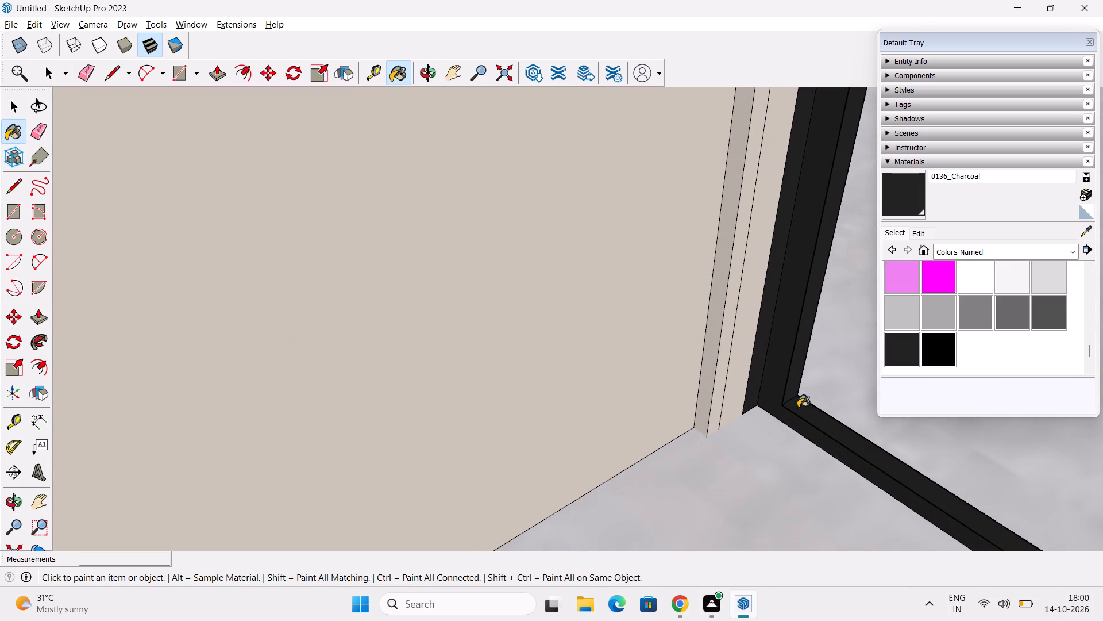
pyautogui.scroll(7, 785, 422)
pyautogui.moveTo(792, 418); pyautogui.dragTo(702, 282, button='middle')
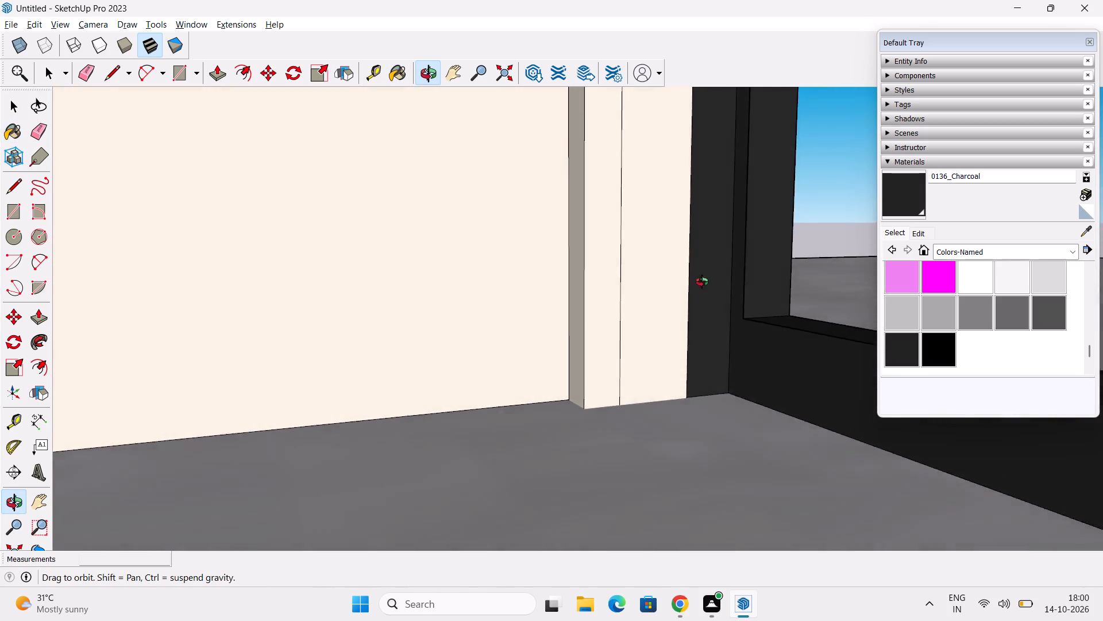
pyautogui.moveTo(702, 282); pyautogui.dragTo(647, 389, button='middle')
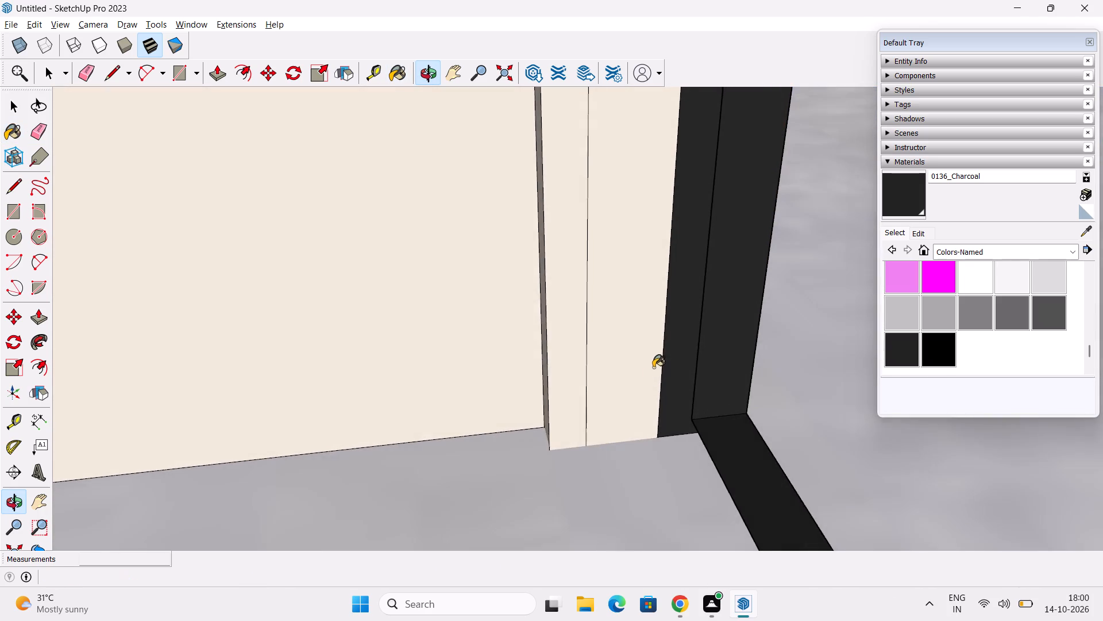
pyautogui.scroll(-15, 654, 366)
pyautogui.keyDown('shift'); pyautogui.moveTo(657, 350); pyautogui.dragTo(657, 546, button='middle'); pyautogui.keyUp('shift')
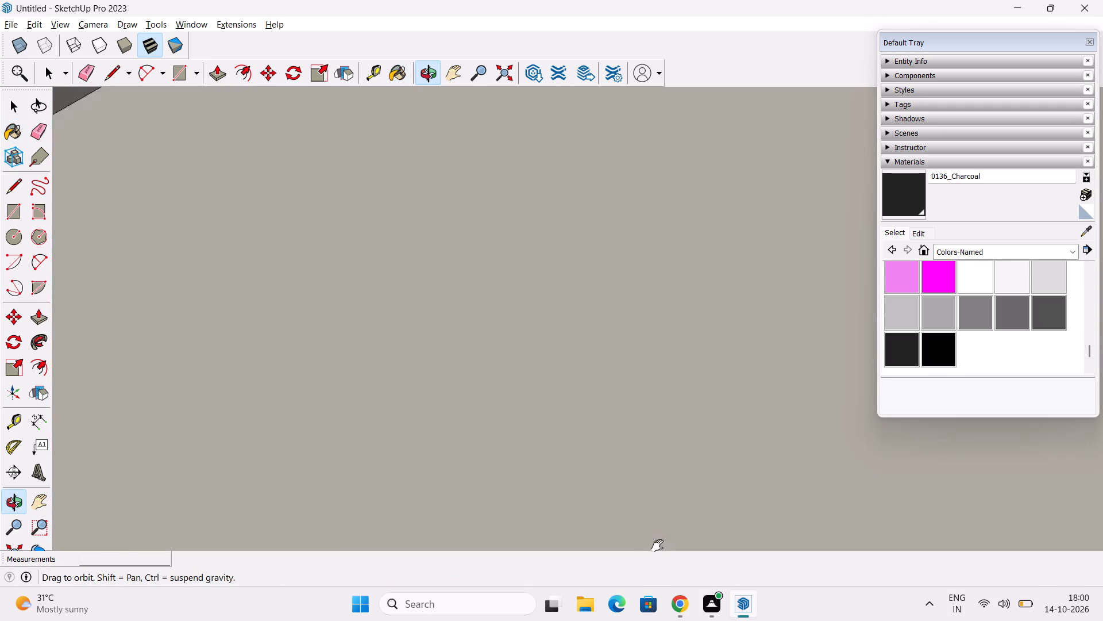
pyautogui.keyDown('shift'); pyautogui.moveTo(657, 546); pyautogui.dragTo(657, 548, button='middle'); pyautogui.keyUp('shift')
pyautogui.moveTo(640, 467); pyautogui.dragTo(656, 308, button='middle')
pyautogui.scroll(-4, 660, 298)
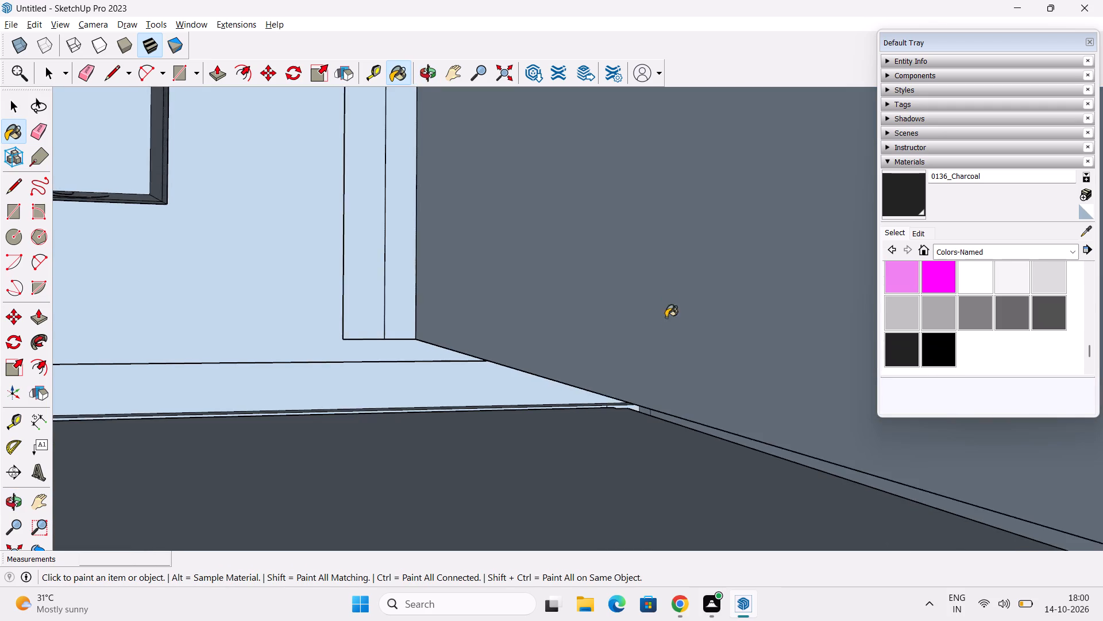
pyautogui.scroll(-7, 662, 344)
pyautogui.click(501, 78)
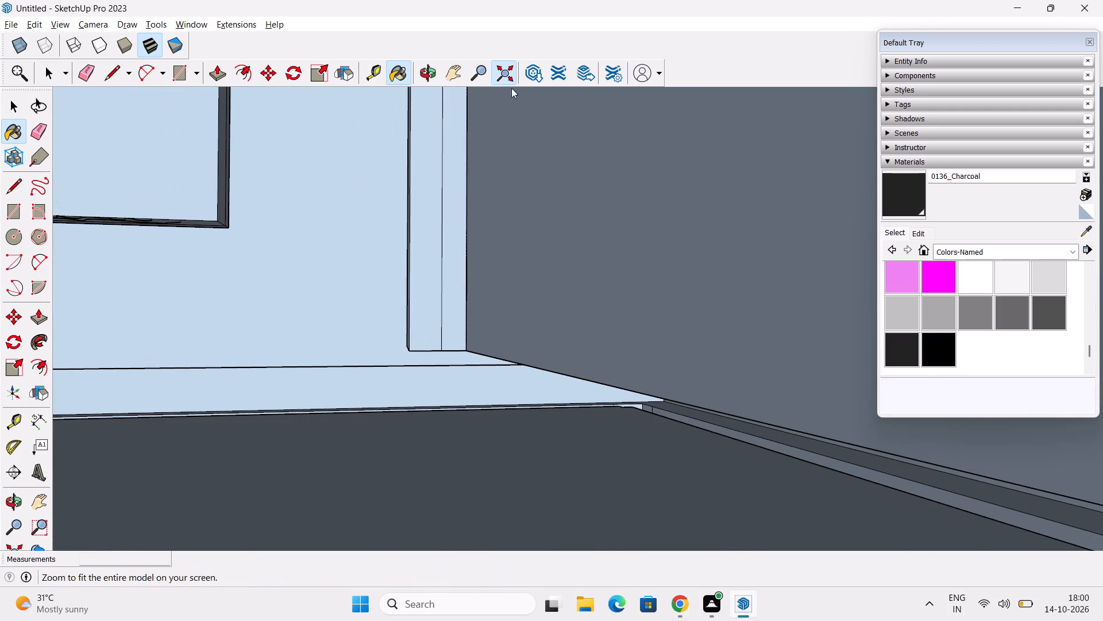
pyautogui.moveTo(685, 398); pyautogui.dragTo(465, 452, button='middle')
pyautogui.scroll(19, 677, 408)
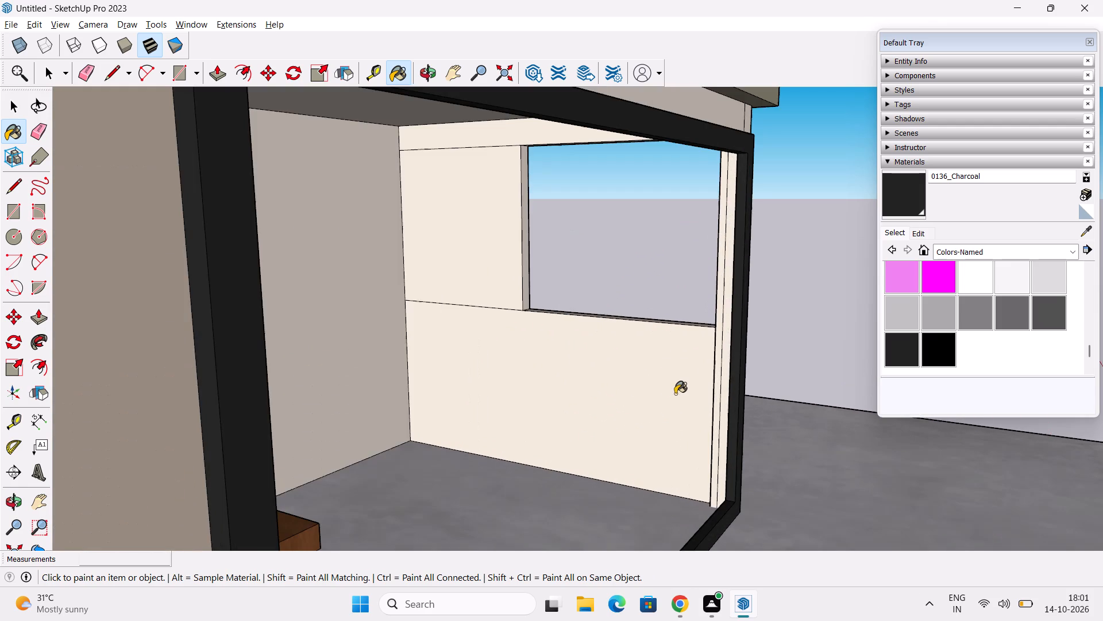
# Switch to the Fuji window showing the G+1 house elevation task.
pyautogui.hotkey('alt', 'Tab')
pyautogui.hotkey('alt', 'Tab')
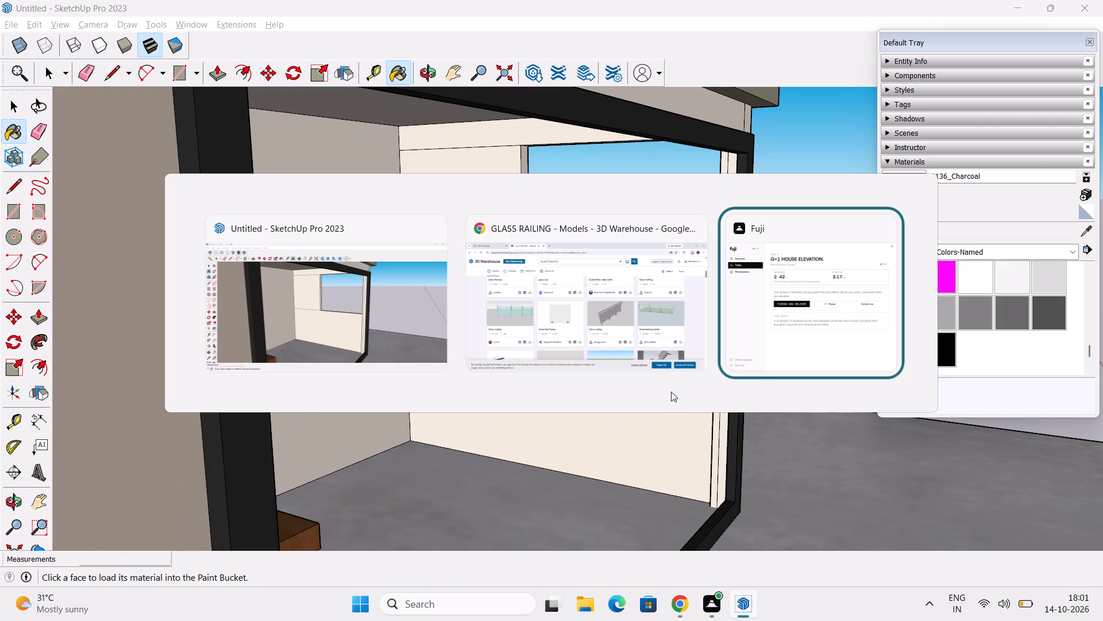
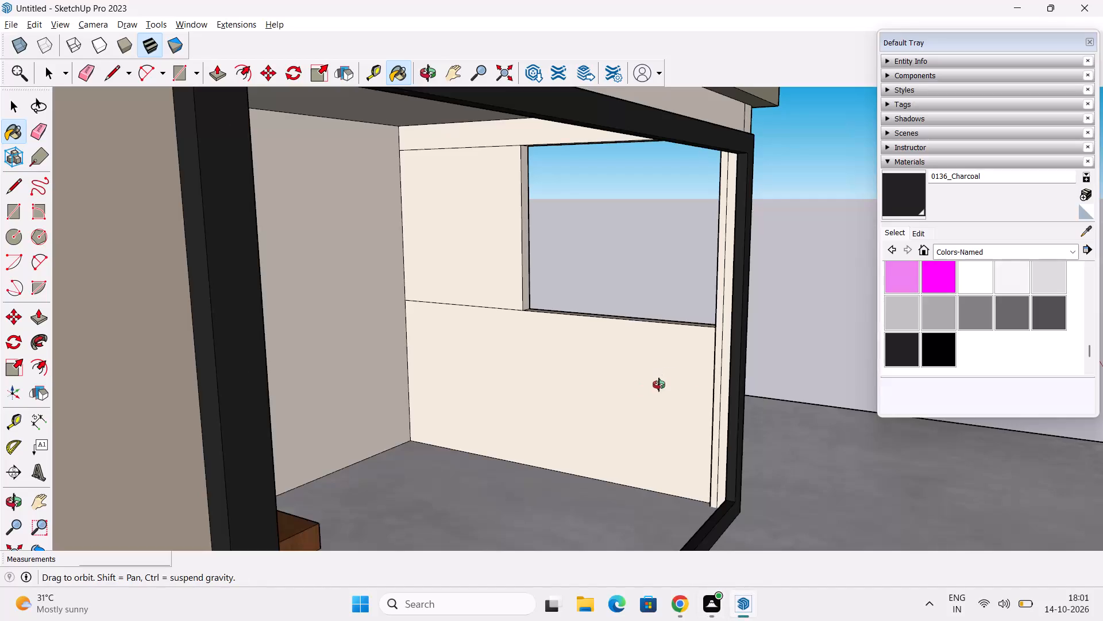
# Examine the porch frame, half wall, side opening and ceiling corners from inside and outside the porch.
pyautogui.moveTo(684, 370); pyautogui.dragTo(577, 389, button='middle')
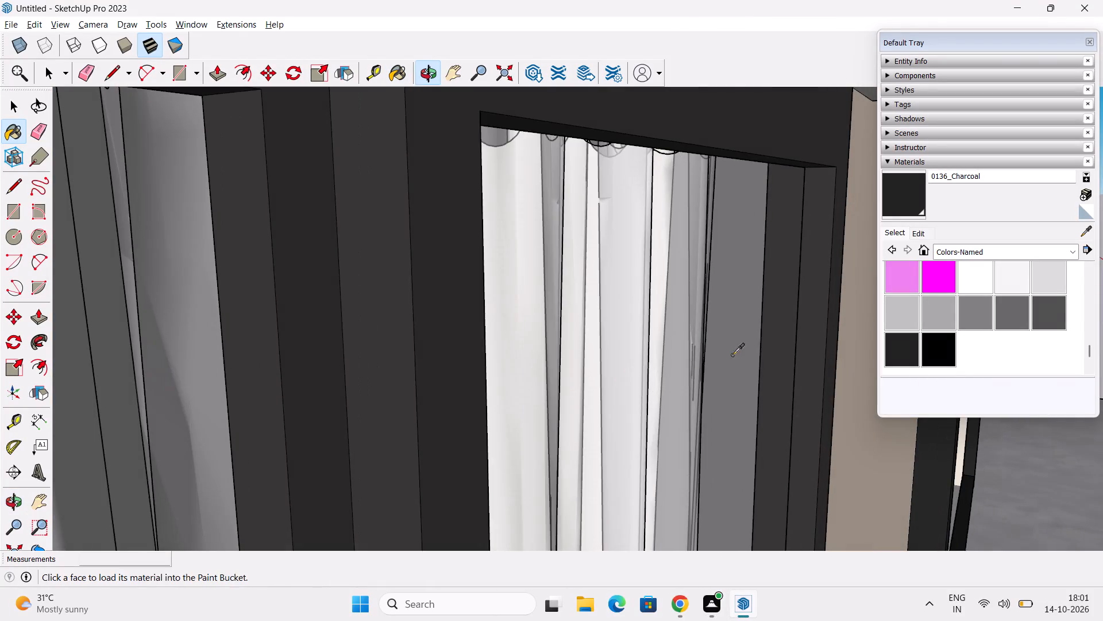
pyautogui.moveTo(711, 363); pyautogui.dragTo(646, 389, button='middle')
pyautogui.press('space')
pyautogui.scroll(-12, 752, 331)
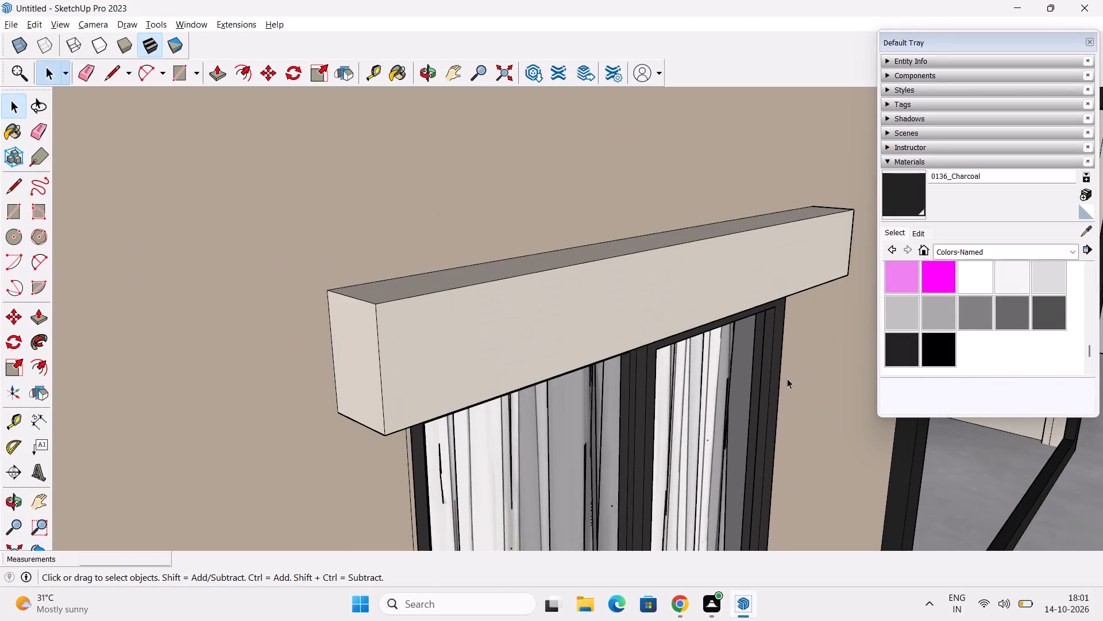
pyautogui.keyDown('shift'); pyautogui.moveTo(803, 387); pyautogui.dragTo(274, 301, button='middle'); pyautogui.keyUp('shift')
pyautogui.moveTo(547, 319); pyautogui.dragTo(235, 488, button='middle')
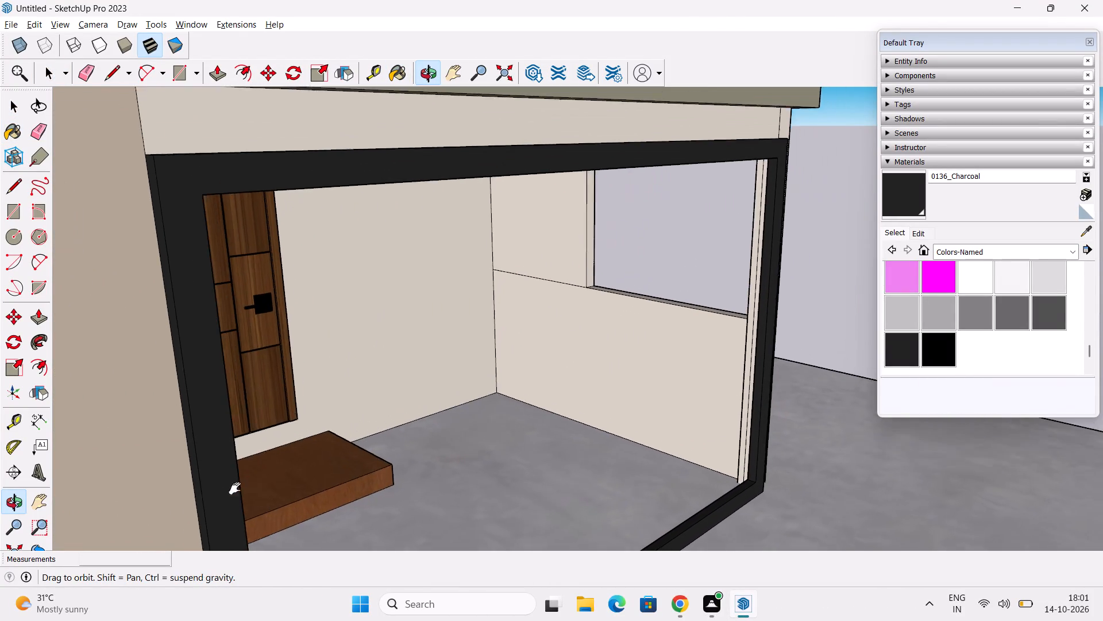
pyautogui.moveTo(235, 488); pyautogui.dragTo(235, 489, button='middle')
pyautogui.moveTo(651, 428); pyautogui.dragTo(718, 461, button='middle')
pyautogui.scroll(11, 744, 369)
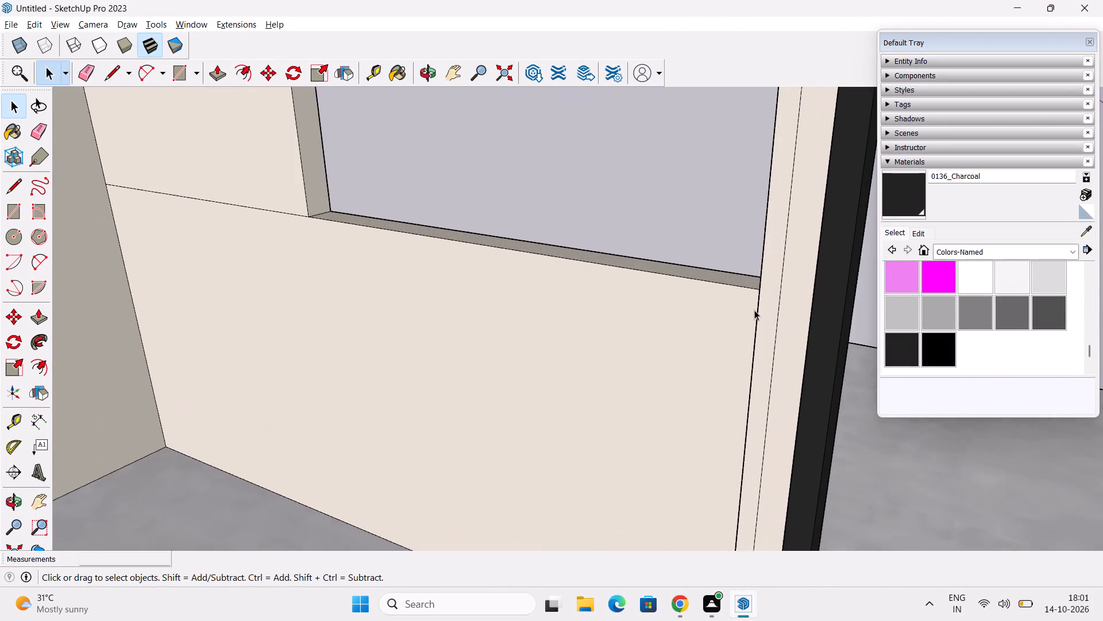
pyautogui.scroll(3, 754, 310)
pyautogui.moveTo(741, 387); pyautogui.dragTo(978, 505, button='middle')
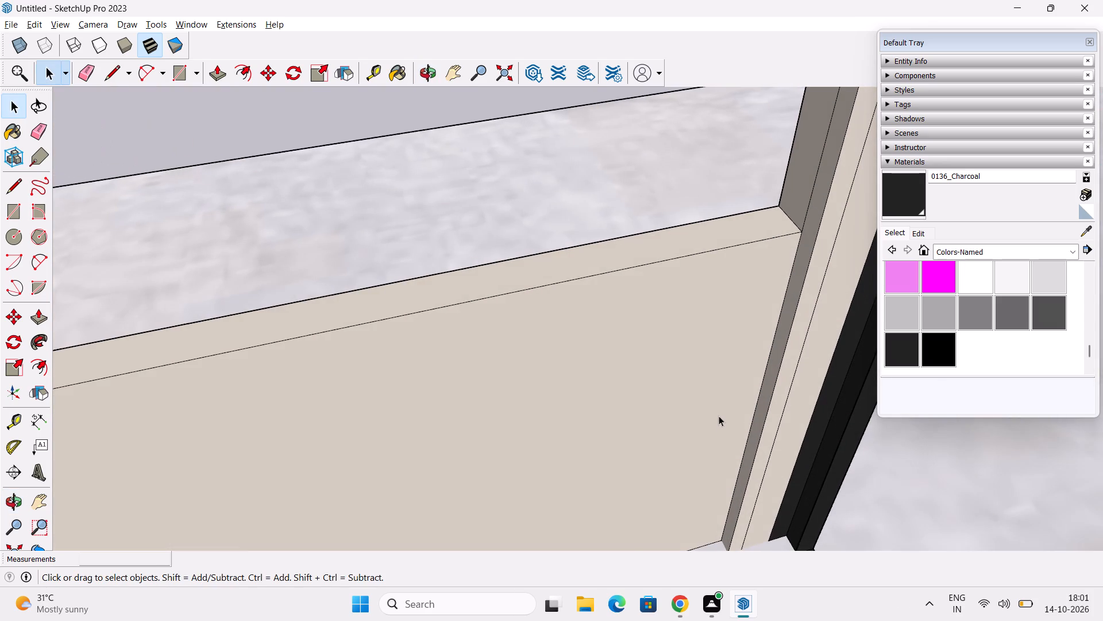
pyautogui.scroll(-2, 719, 413)
pyautogui.keyDown('shift'); pyautogui.moveTo(666, 356); pyautogui.dragTo(384, 513, button='middle'); pyautogui.keyUp('shift')
pyautogui.moveTo(432, 479); pyautogui.dragTo(427, 319, button='middle')
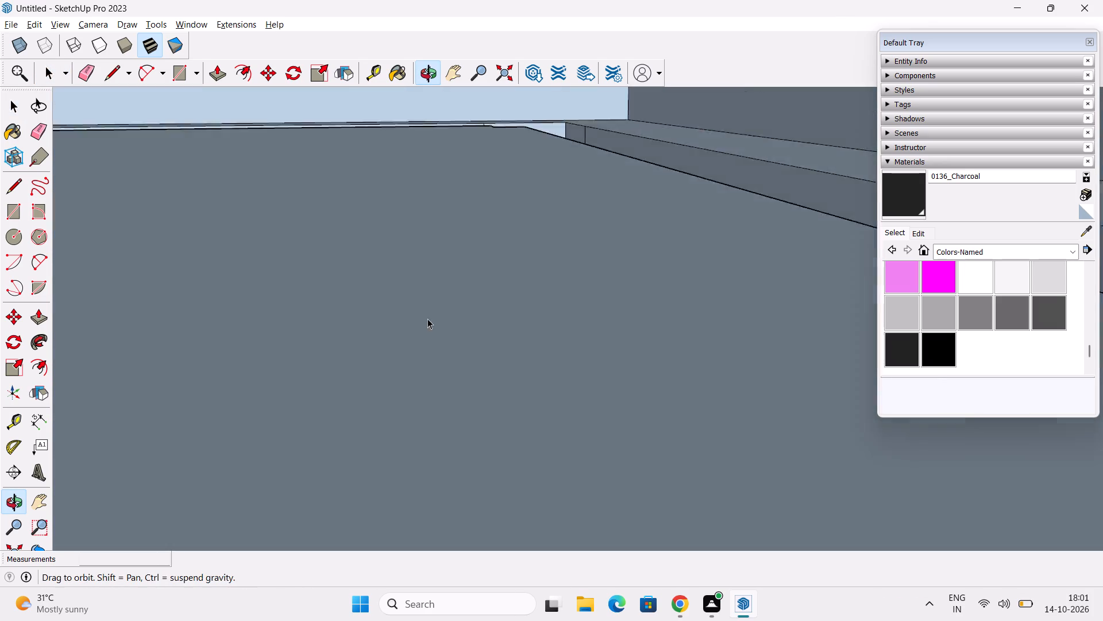
pyautogui.moveTo(427, 319); pyautogui.dragTo(417, 327, button='middle')
pyautogui.moveTo(564, 308); pyautogui.dragTo(413, 170, button='middle')
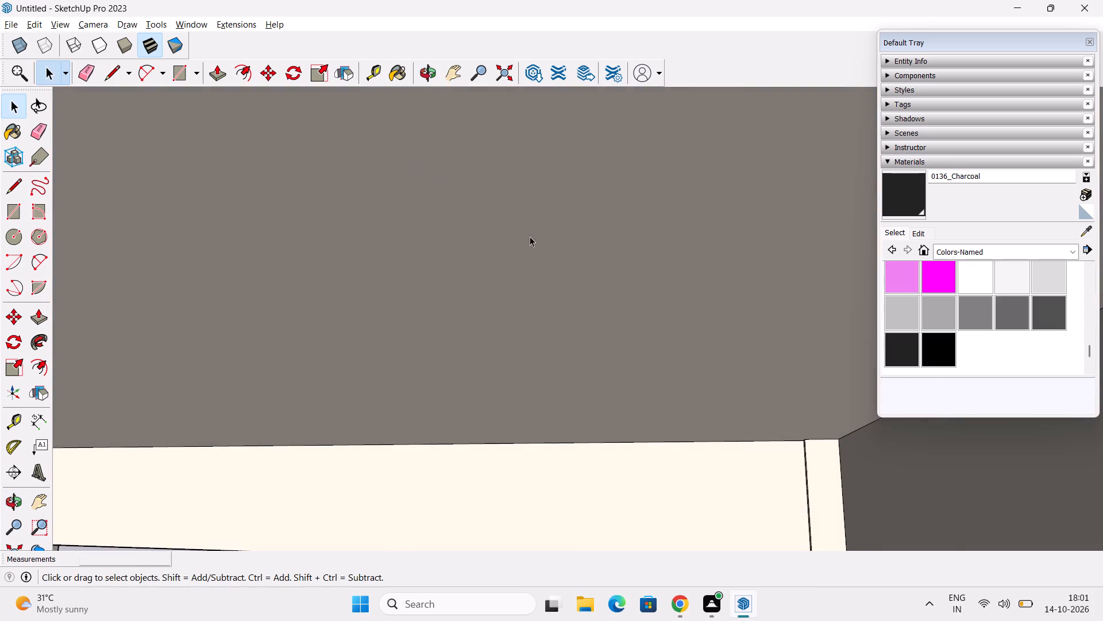
pyautogui.scroll(-2, 629, 348)
pyautogui.scroll(-7, 762, 468)
pyautogui.moveTo(827, 467); pyautogui.dragTo(612, 320, button='middle')
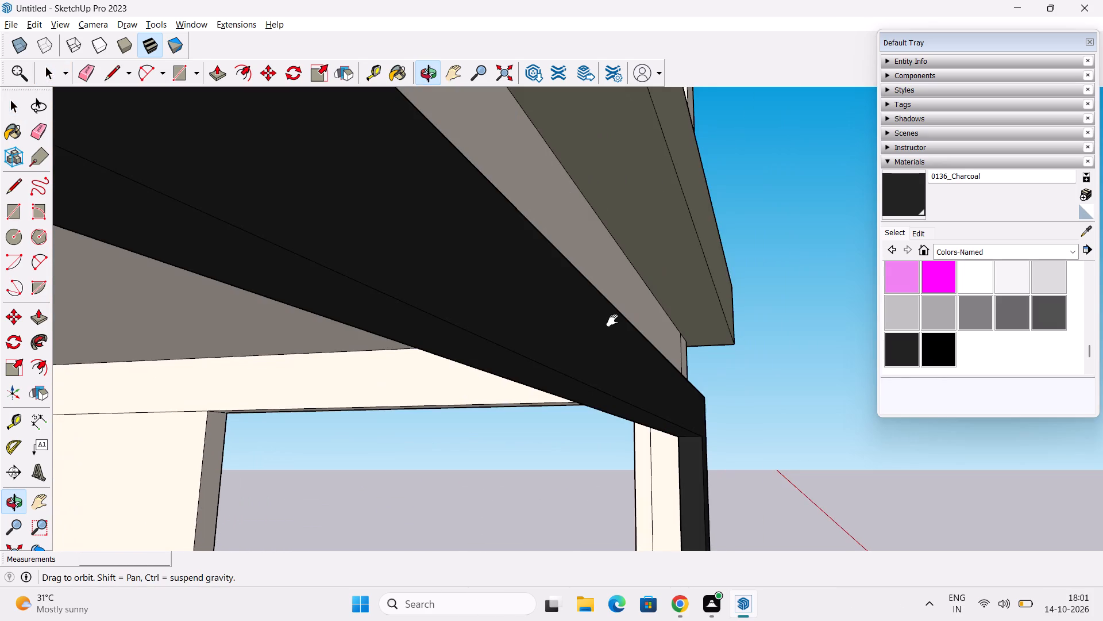
pyautogui.moveTo(612, 320); pyautogui.dragTo(679, 341, button='middle')
pyautogui.moveTo(741, 438); pyautogui.dragTo(556, 341, button='middle')
pyautogui.moveTo(466, 386); pyautogui.dragTo(622, 382, button='middle')
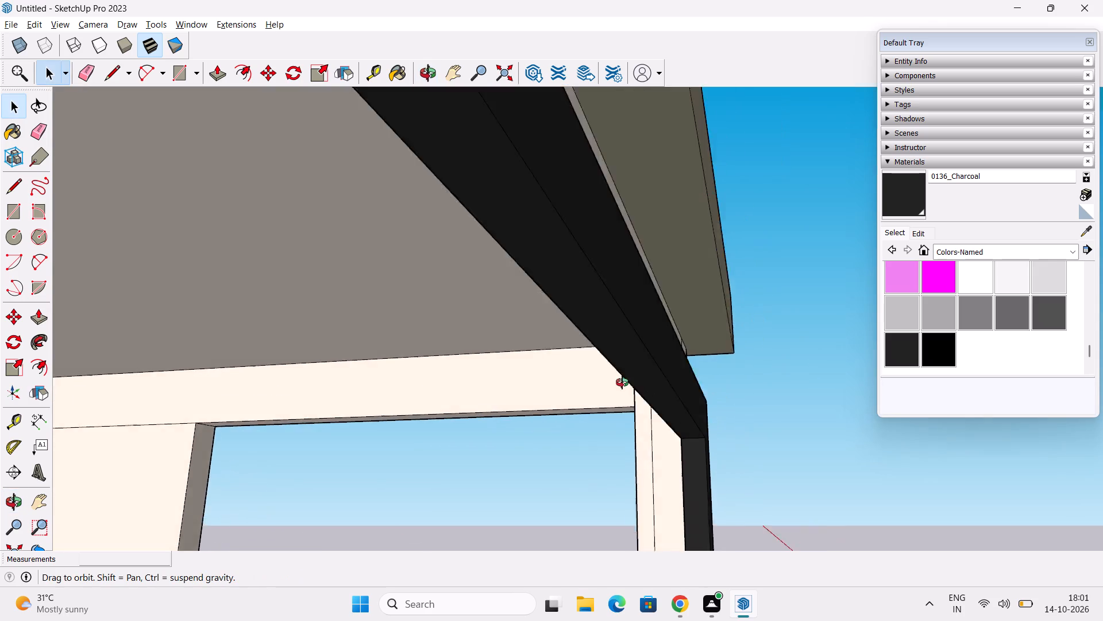
pyautogui.moveTo(622, 382); pyautogui.dragTo(824, 296, button='middle')
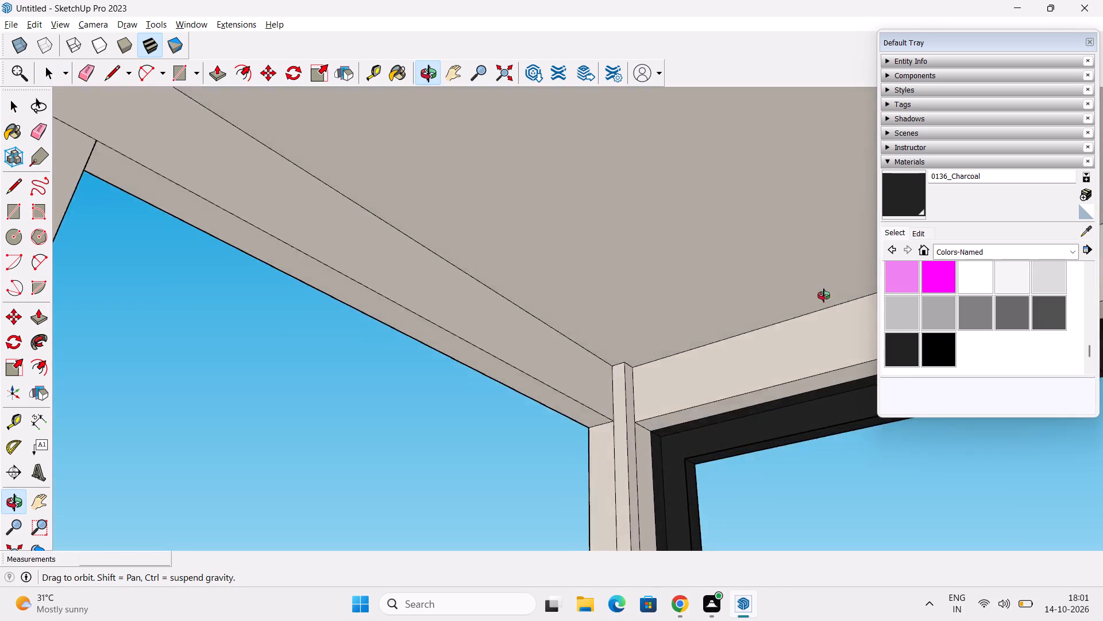
pyautogui.moveTo(824, 296); pyautogui.dragTo(438, 355, button='middle')
pyautogui.scroll(-14, 504, 344)
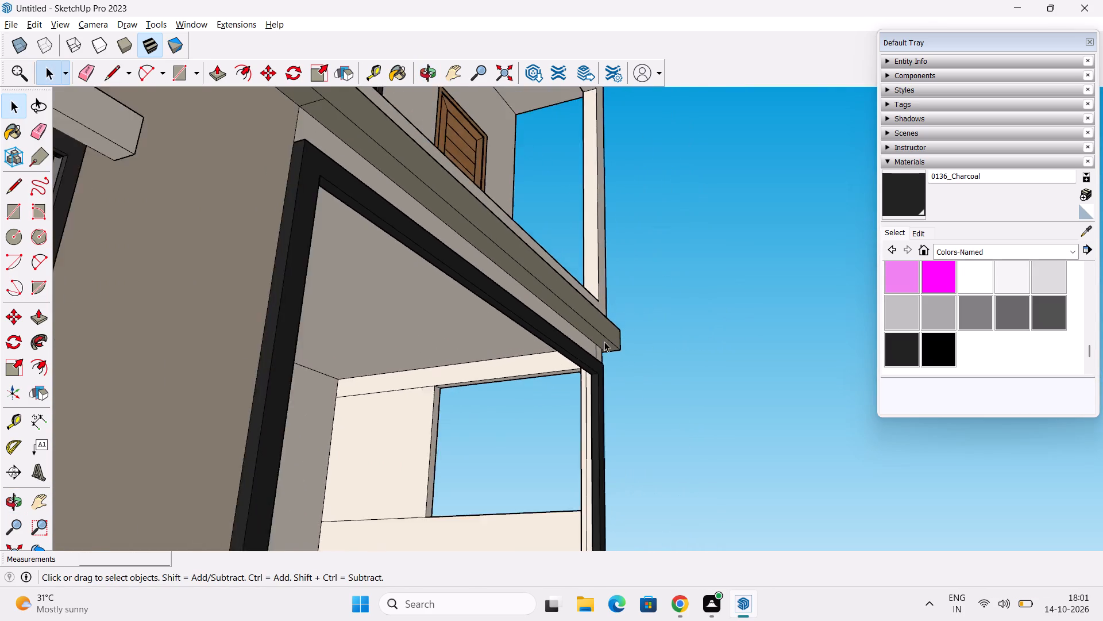
pyautogui.scroll(-7, 604, 342)
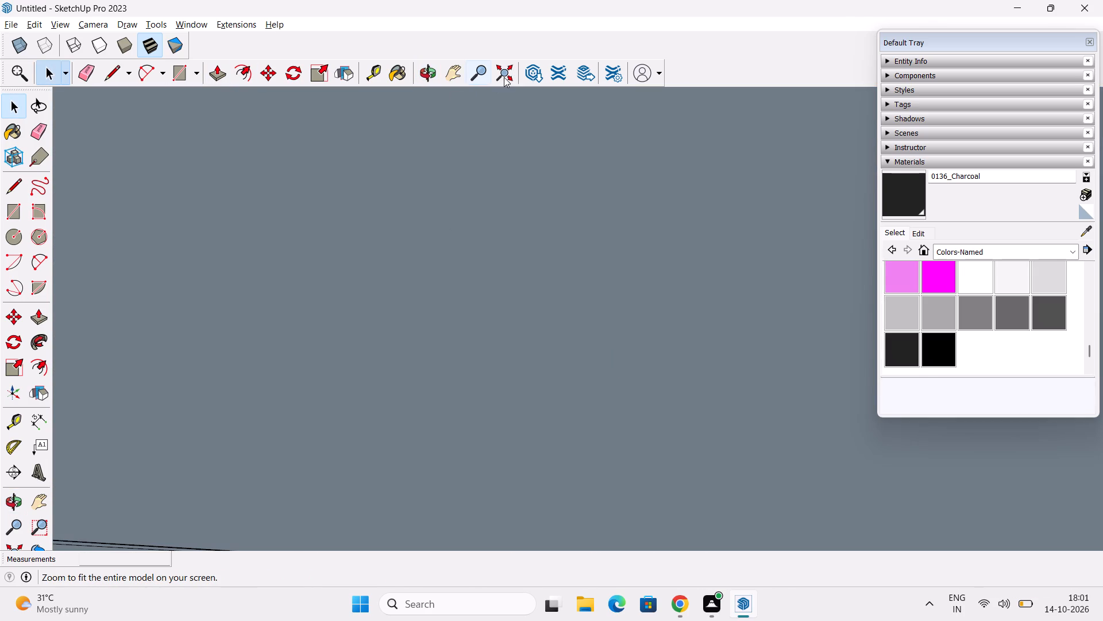
# Import the Wade+gate+5.2 model from Downloads and place it at the porch frame's outer bottom corner, beside the frame.
pyautogui.click(504, 77)
pyautogui.moveTo(530, 272); pyautogui.dragTo(179, 382, button='middle')
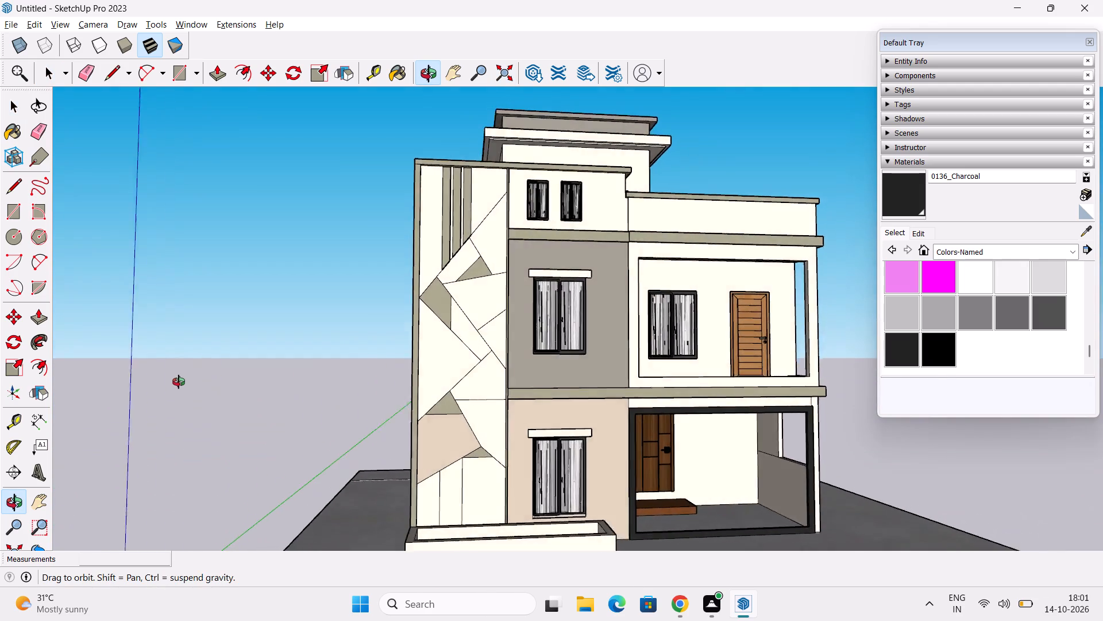
pyautogui.moveTo(179, 382); pyautogui.dragTo(177, 383, button='middle')
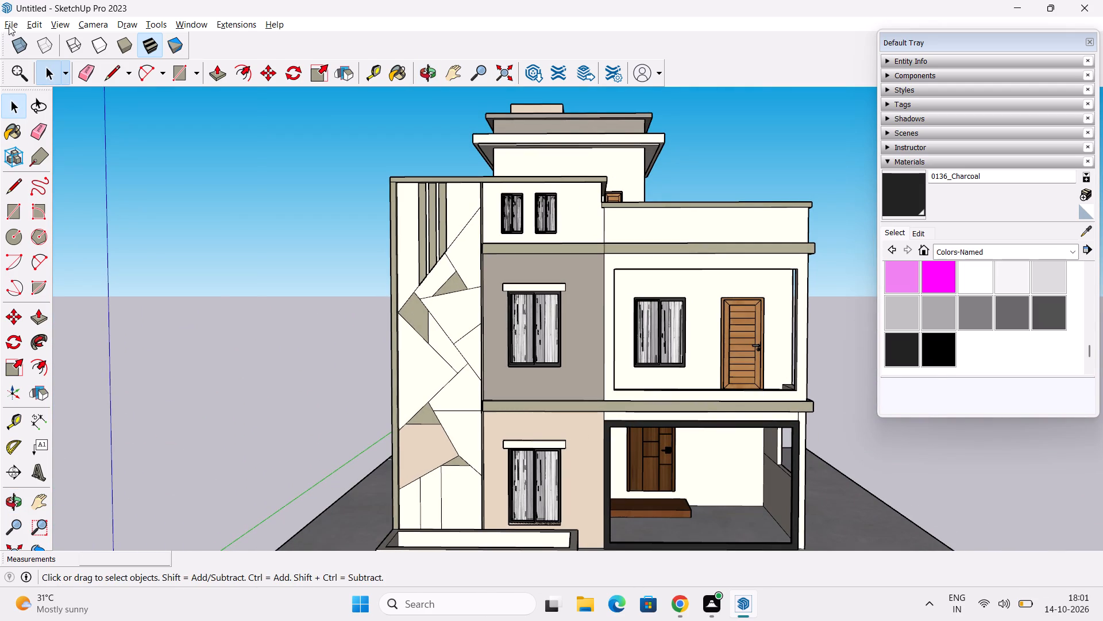
pyautogui.click(9, 25)
pyautogui.click(68, 239)
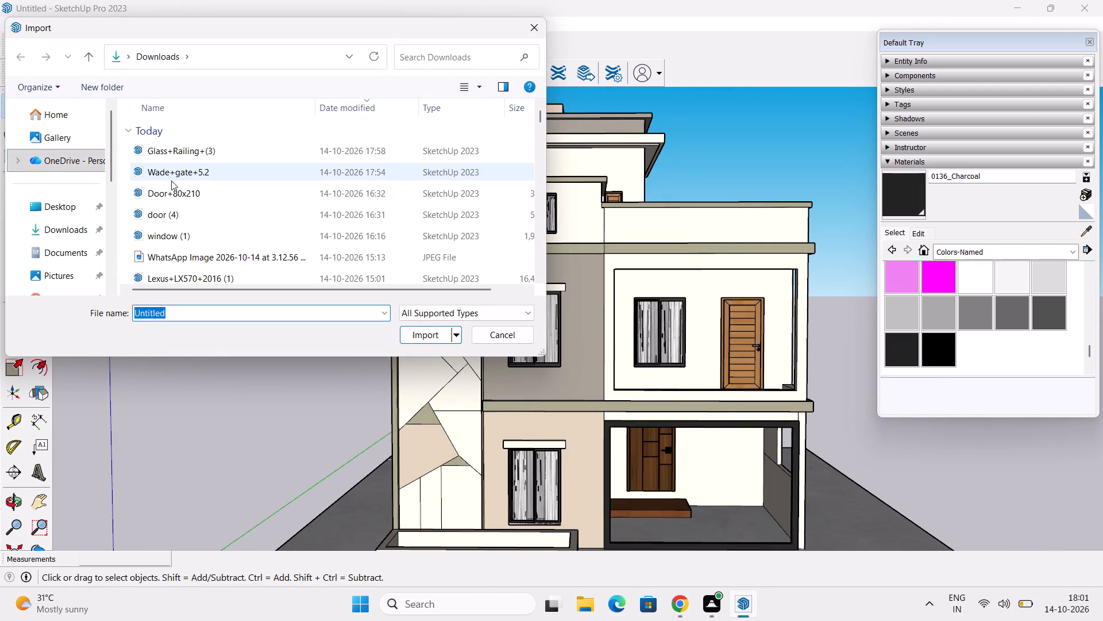
pyautogui.click(209, 171)
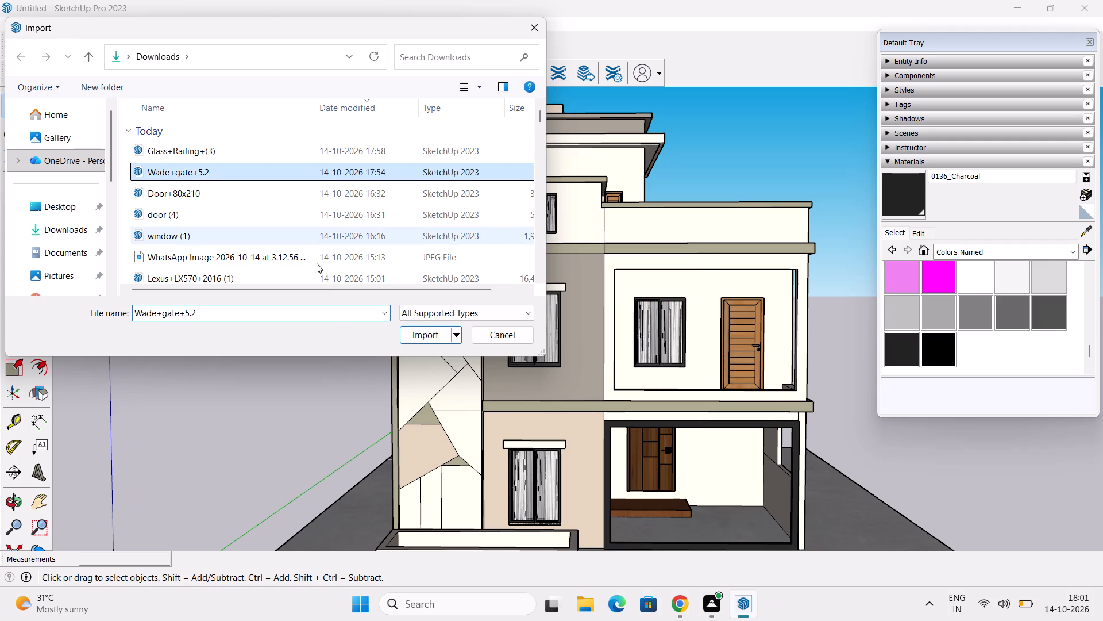
pyautogui.click(436, 339)
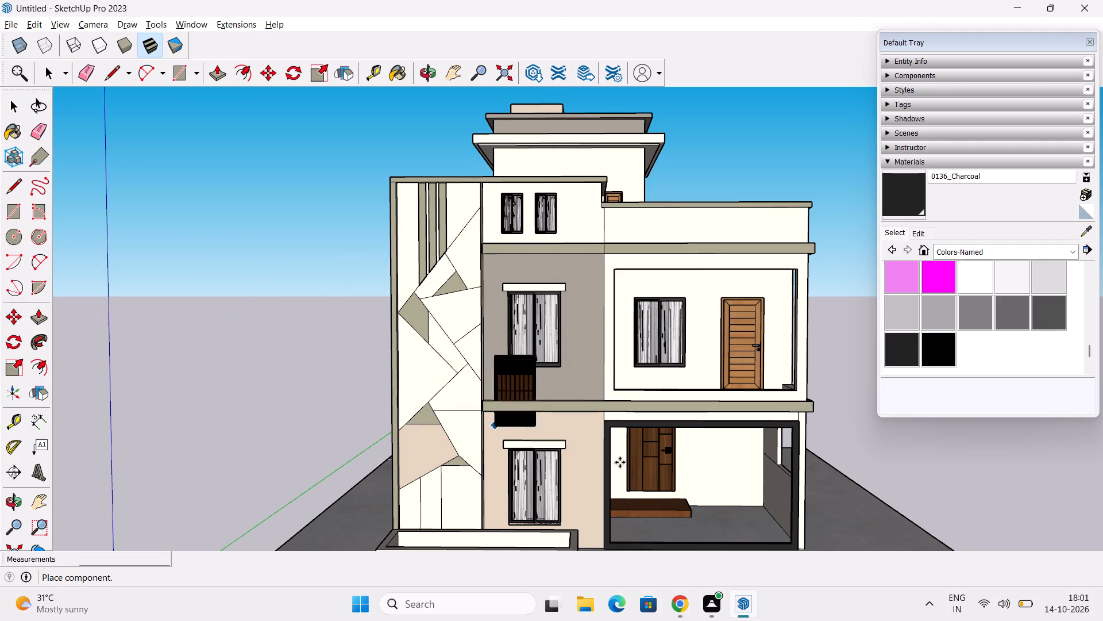
pyautogui.moveTo(718, 493); pyautogui.dragTo(657, 436, button='middle')
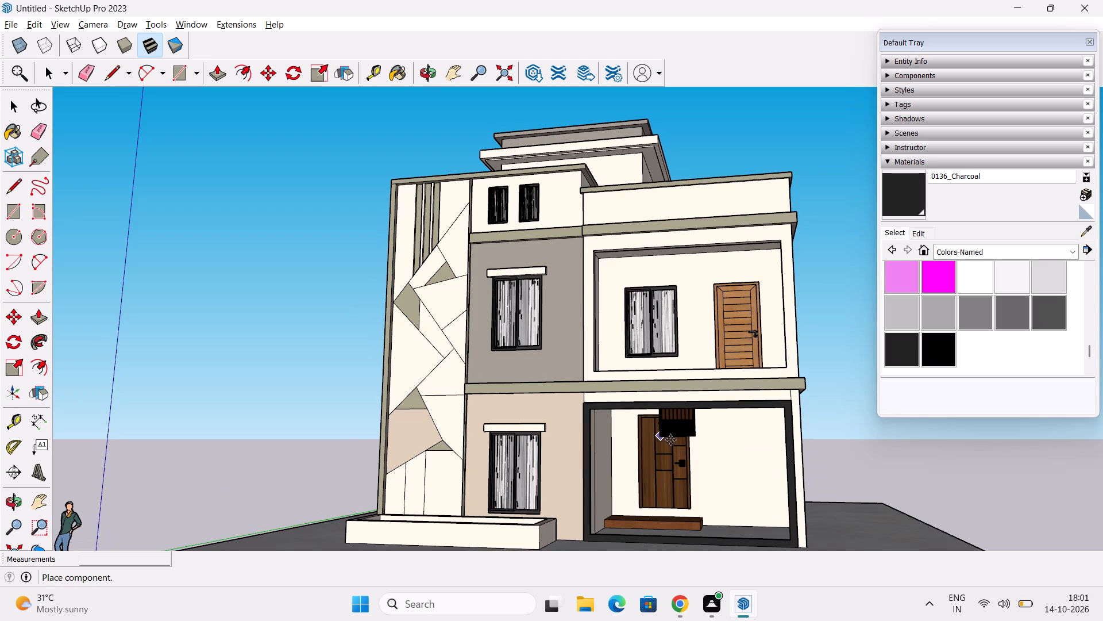
pyautogui.keyDown('shift'); pyautogui.moveTo(676, 441); pyautogui.dragTo(544, 301, button='middle'); pyautogui.keyUp('shift')
pyautogui.moveTo(639, 332); pyautogui.dragTo(641, 435, button='middle')
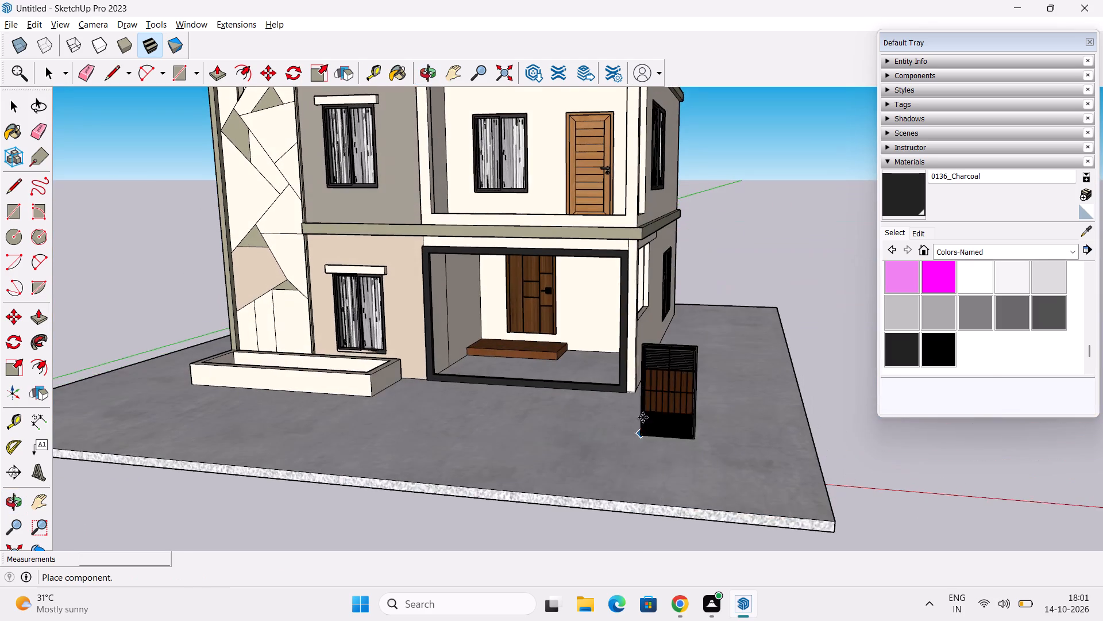
pyautogui.scroll(20, 643, 410)
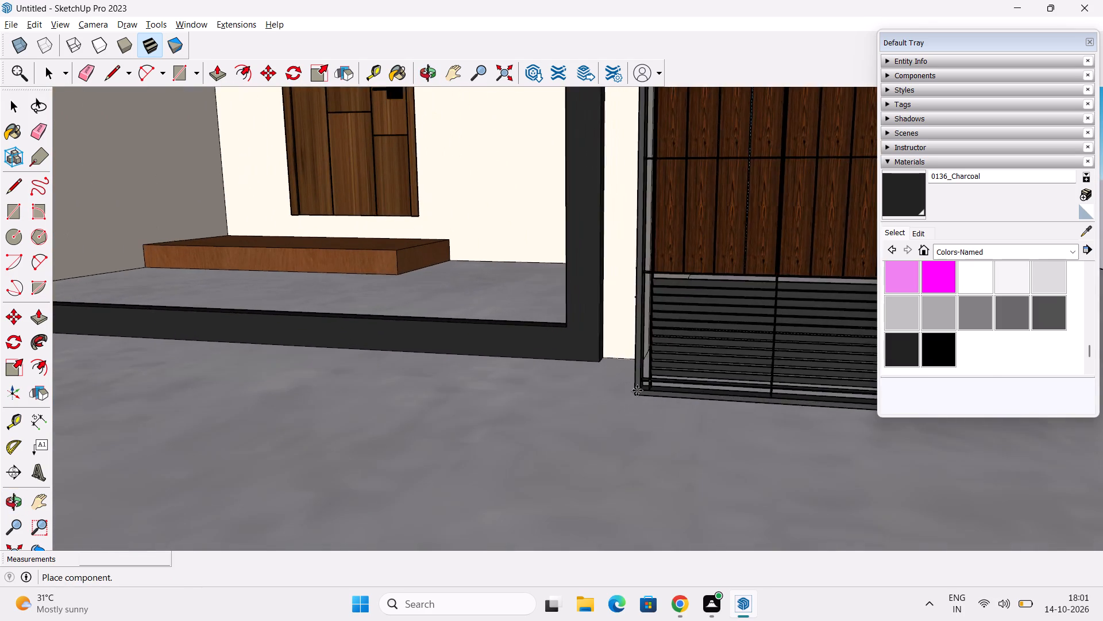
pyautogui.scroll(5, 637, 390)
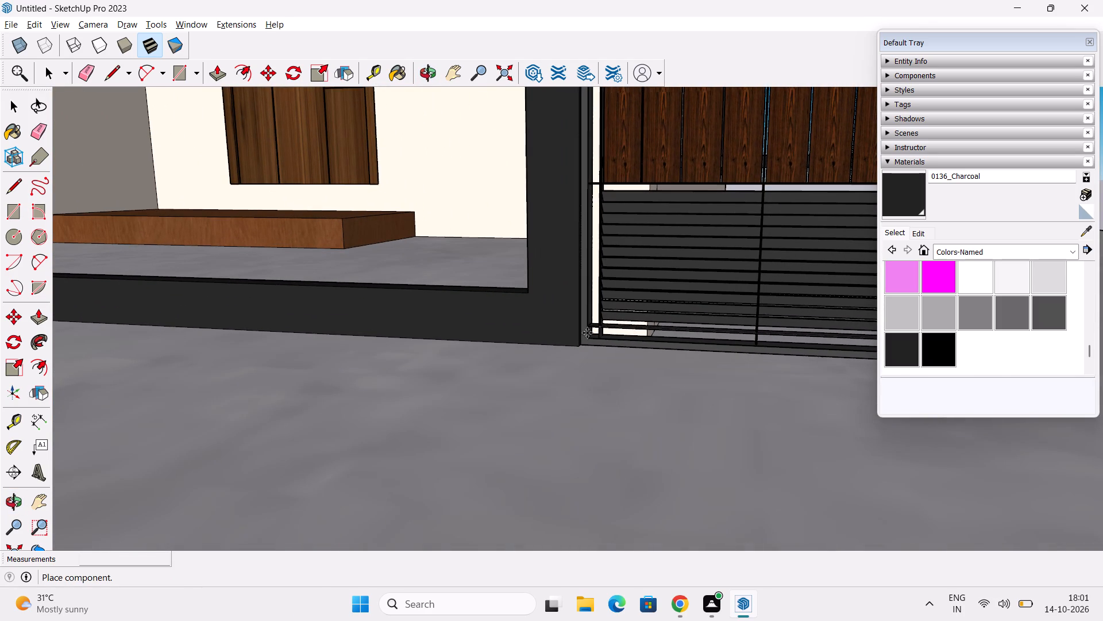
pyautogui.click(585, 337)
# Scale the gate's height up by about 1.75 so its top nearly reaches the top of the porch frame.
pyautogui.scroll(-8, 593, 323)
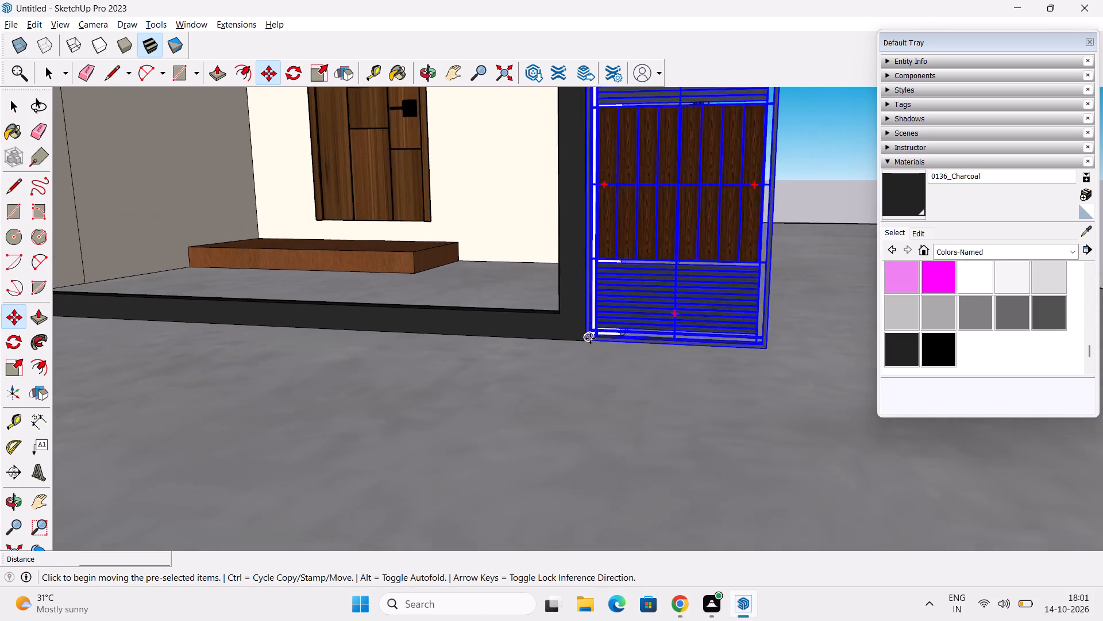
pyautogui.scroll(-2, 590, 339)
pyautogui.keyDown('shift'); pyautogui.moveTo(595, 367); pyautogui.dragTo(554, 541, button='middle'); pyautogui.keyUp('shift')
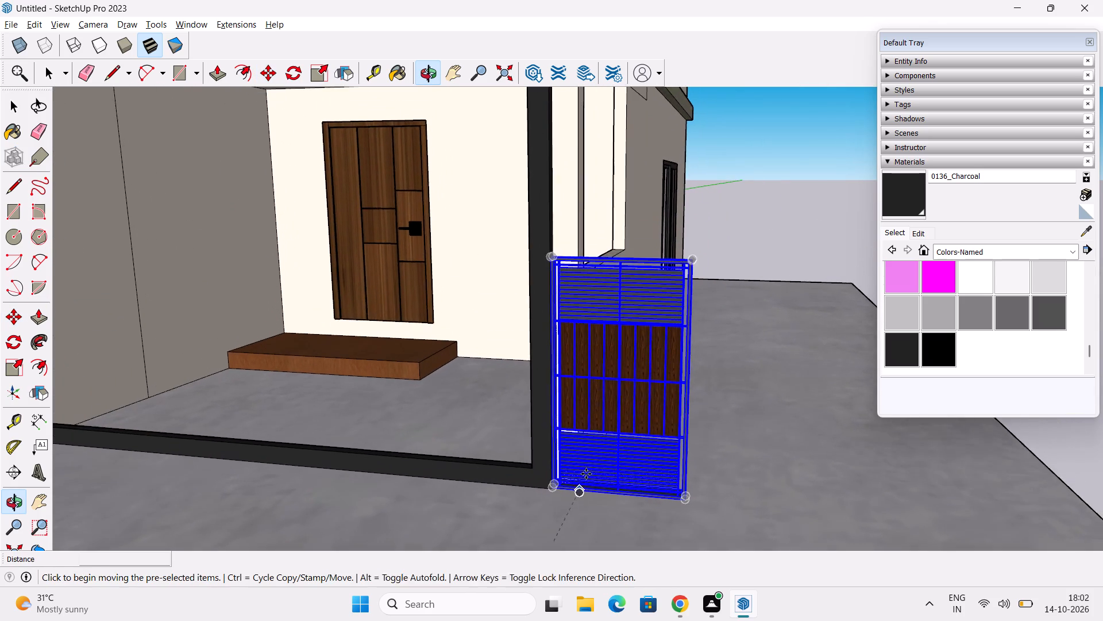
pyautogui.scroll(-4, 587, 471)
pyautogui.keyDown('shift'); pyautogui.moveTo(589, 455); pyautogui.dragTo(583, 480, button='middle'); pyautogui.keyUp('shift')
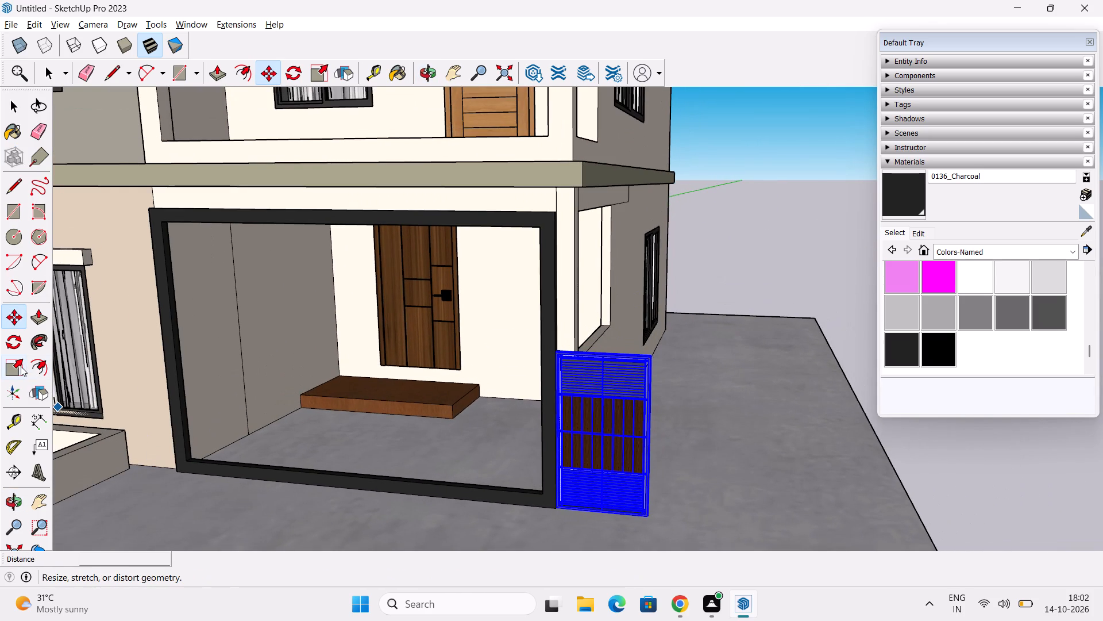
pyautogui.click(9, 369)
pyautogui.moveTo(362, 365); pyautogui.dragTo(385, 427, button='middle')
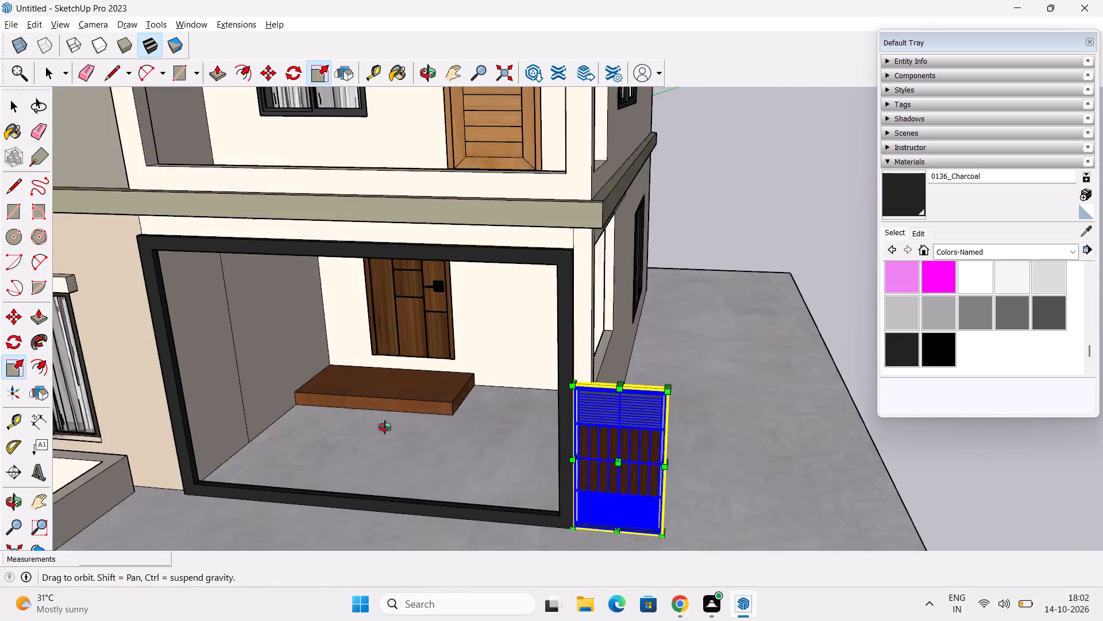
pyautogui.moveTo(385, 427); pyautogui.dragTo(375, 482, button='middle')
pyautogui.scroll(2, 592, 429)
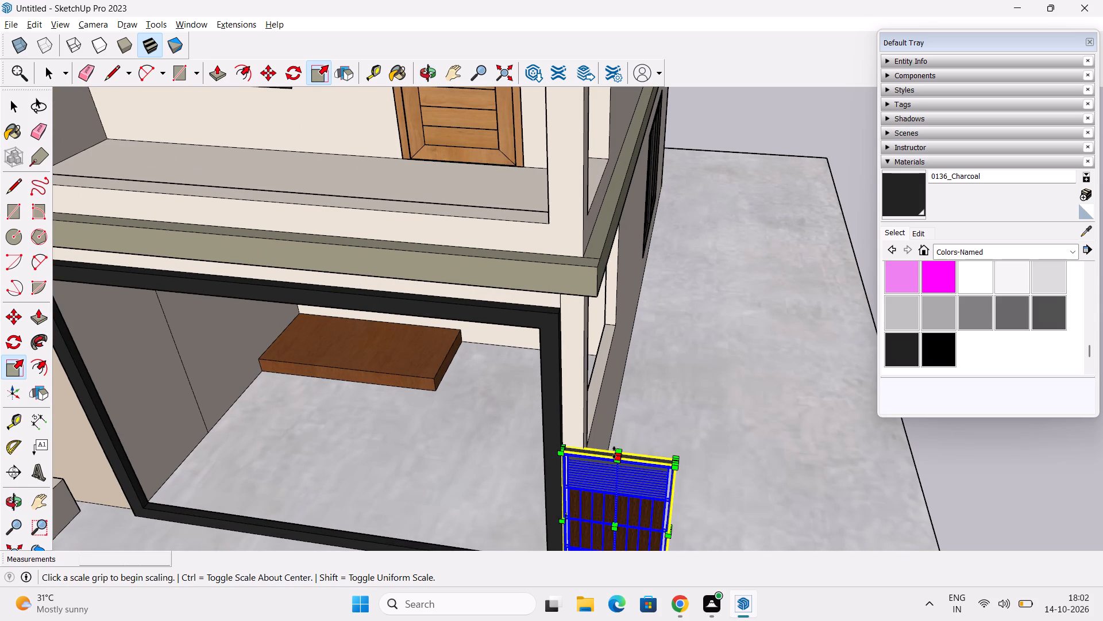
pyautogui.moveTo(614, 453); pyautogui.dragTo(529, 317)
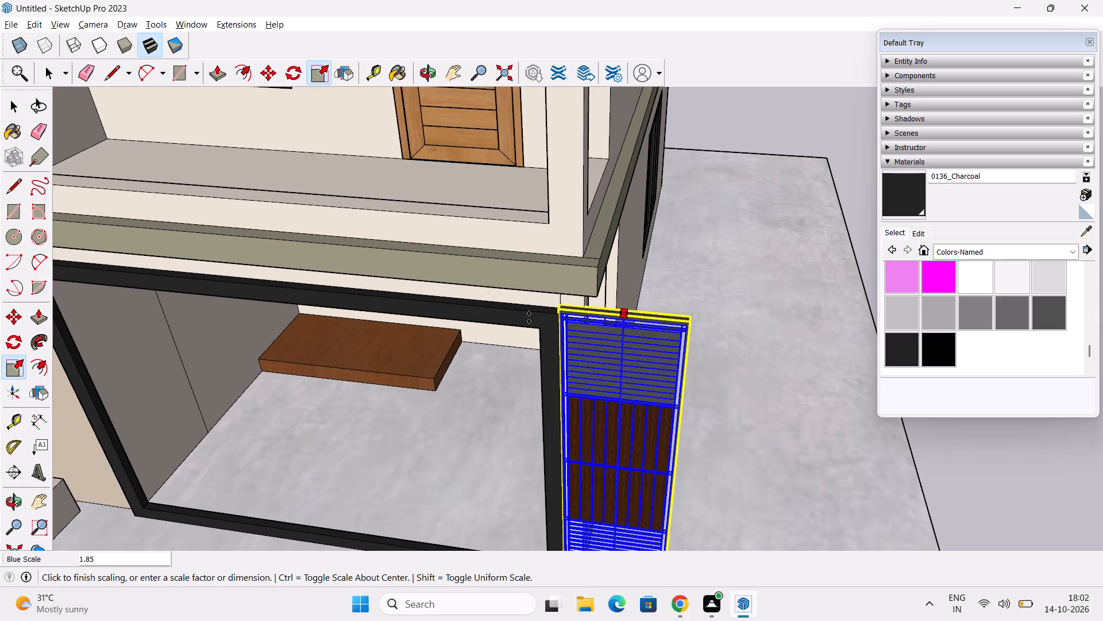
pyautogui.moveTo(529, 317); pyautogui.dragTo(527, 331)
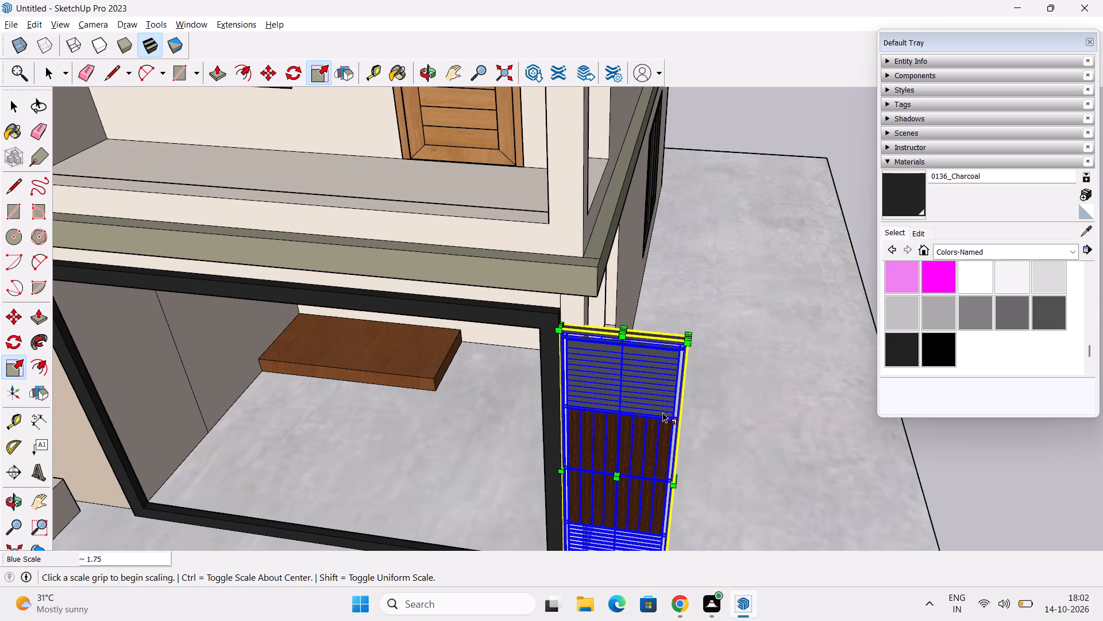
# Stretch the gate's width outward along the red axis, away from the porch frame.
pyautogui.keyDown('shift'); pyautogui.moveTo(659, 428); pyautogui.dragTo(570, 334, button='middle'); pyautogui.keyUp('shift')
pyautogui.moveTo(611, 401); pyautogui.dragTo(564, 385, button='middle')
pyautogui.scroll(8, 562, 398)
pyautogui.moveTo(551, 362); pyautogui.dragTo(628, 384)
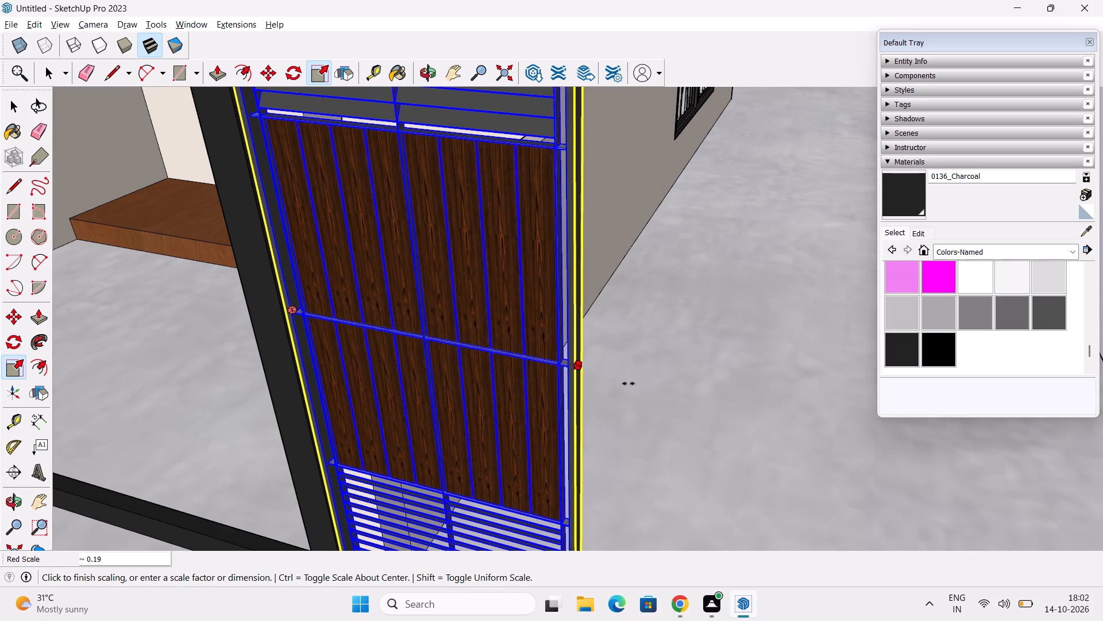
pyautogui.moveTo(628, 384); pyautogui.dragTo(969, 457)
pyautogui.scroll(-4, 969, 457)
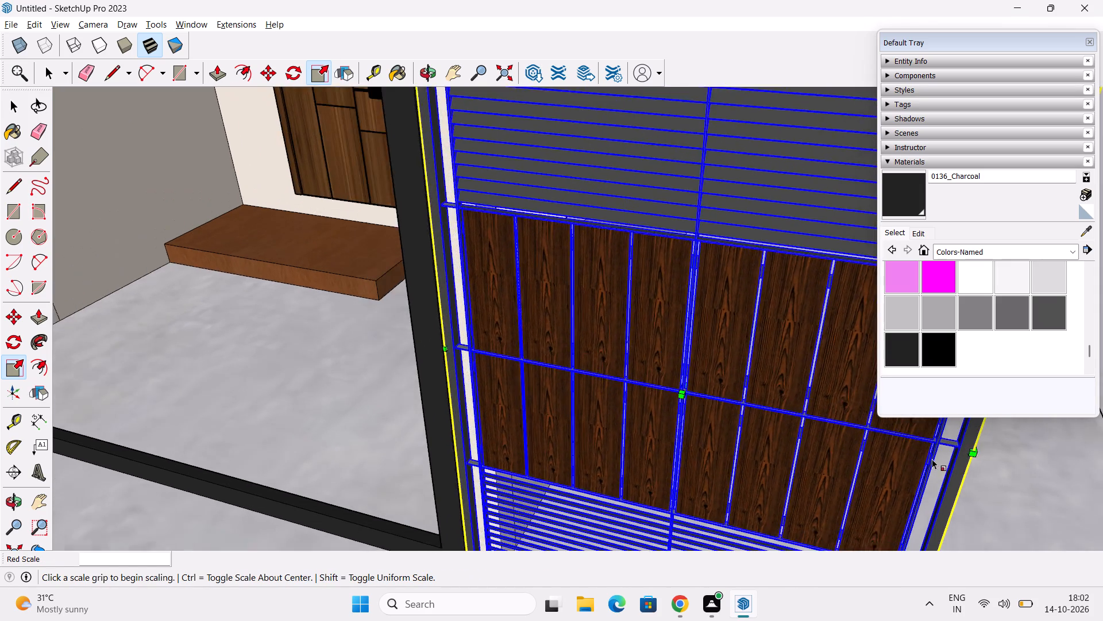
pyautogui.scroll(-11, 932, 459)
pyautogui.moveTo(786, 447); pyautogui.dragTo(795, 363, button='middle')
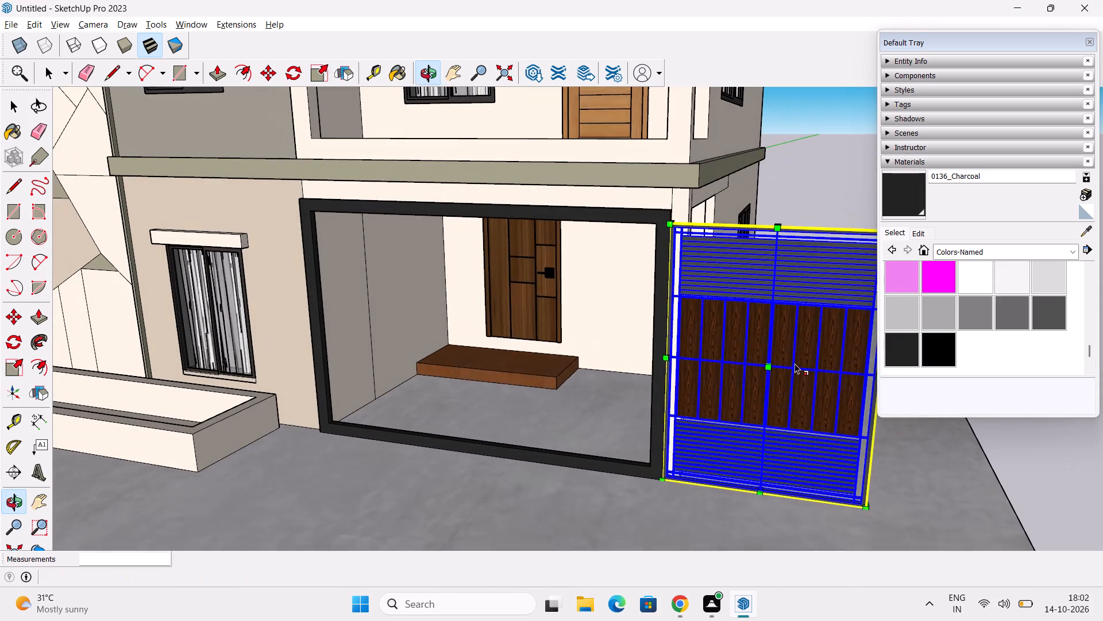
pyautogui.moveTo(797, 404); pyautogui.dragTo(650, 385, button='middle')
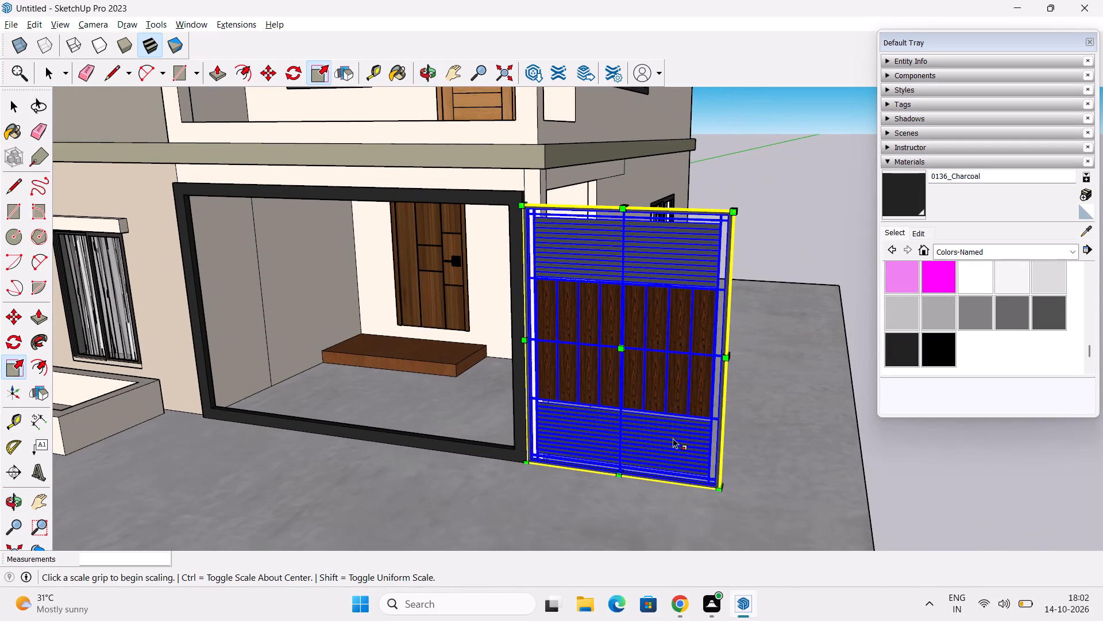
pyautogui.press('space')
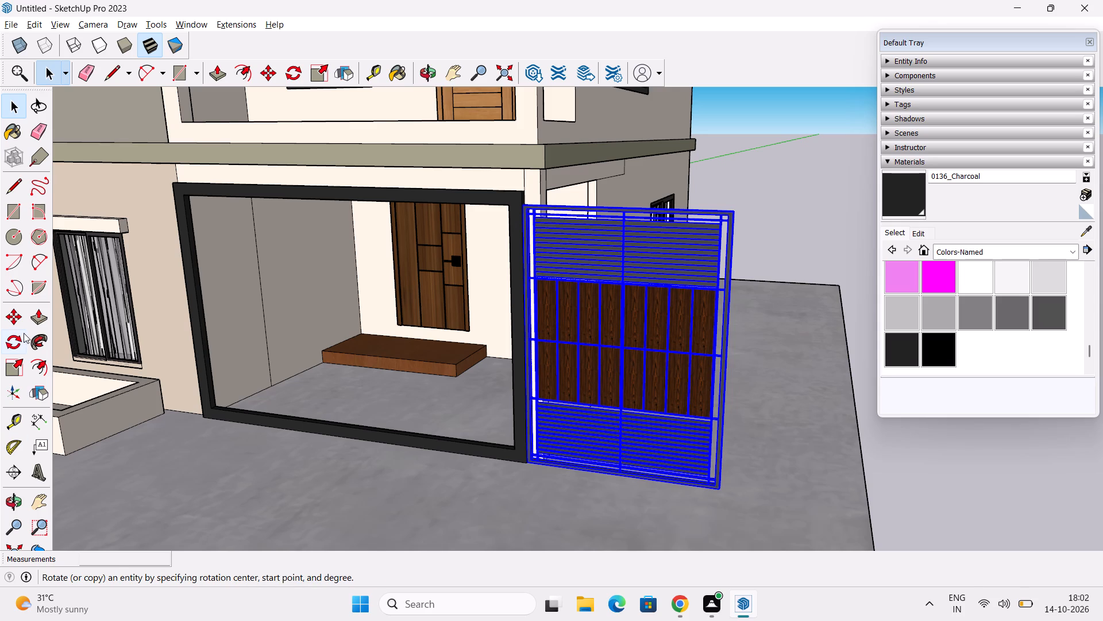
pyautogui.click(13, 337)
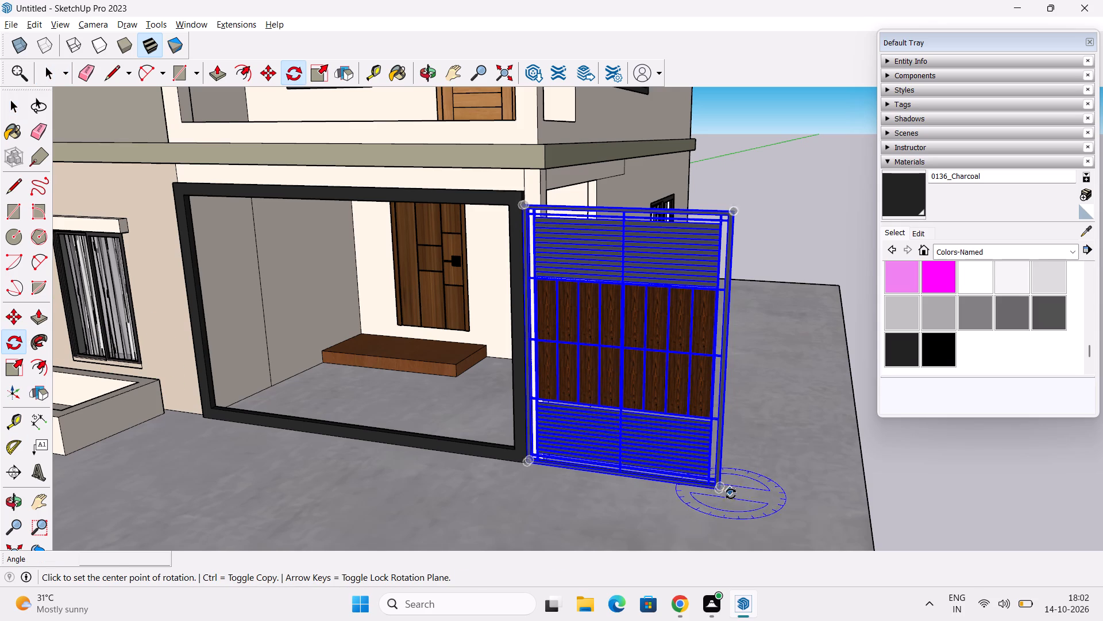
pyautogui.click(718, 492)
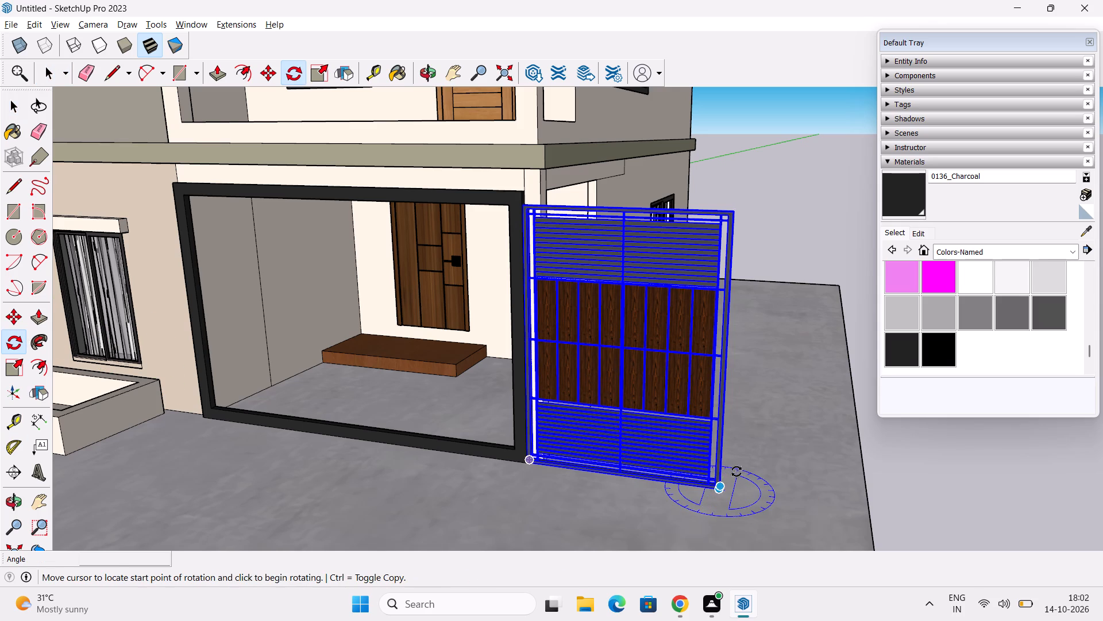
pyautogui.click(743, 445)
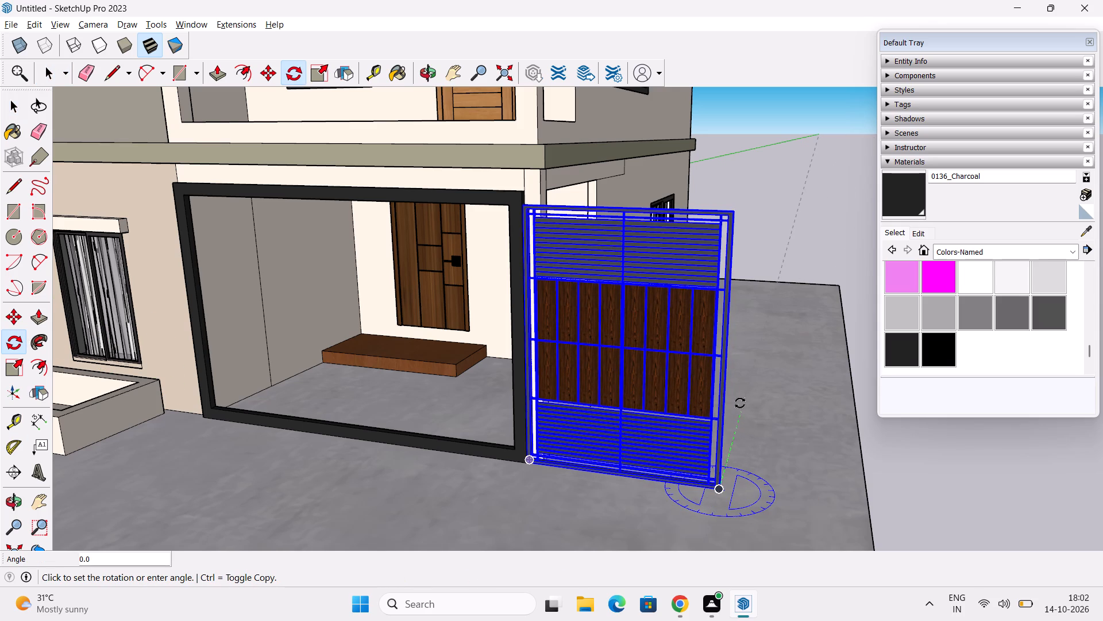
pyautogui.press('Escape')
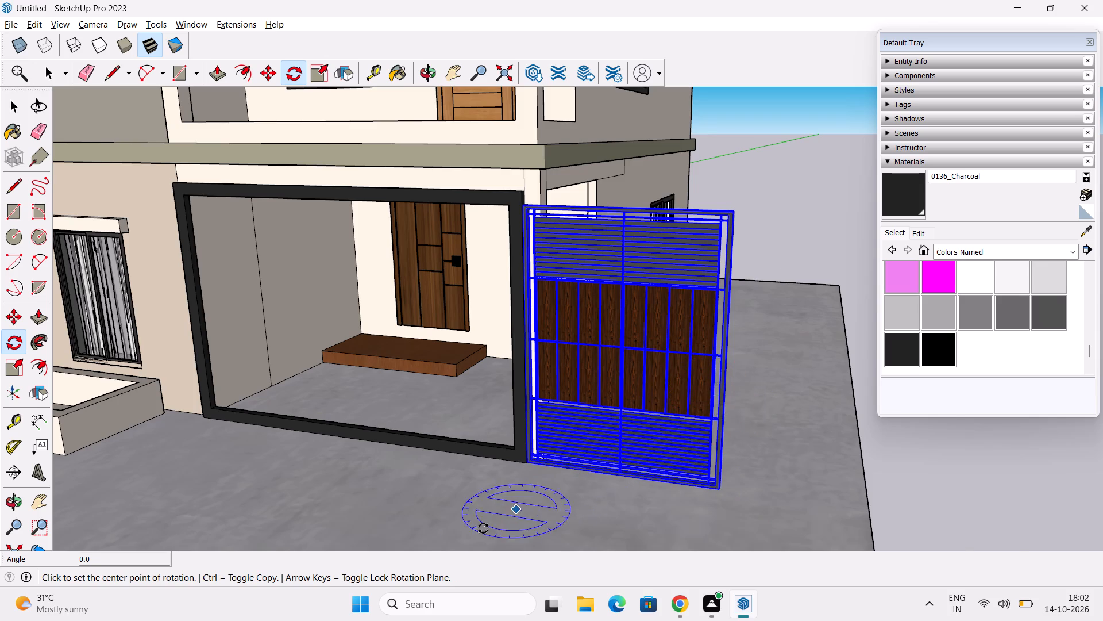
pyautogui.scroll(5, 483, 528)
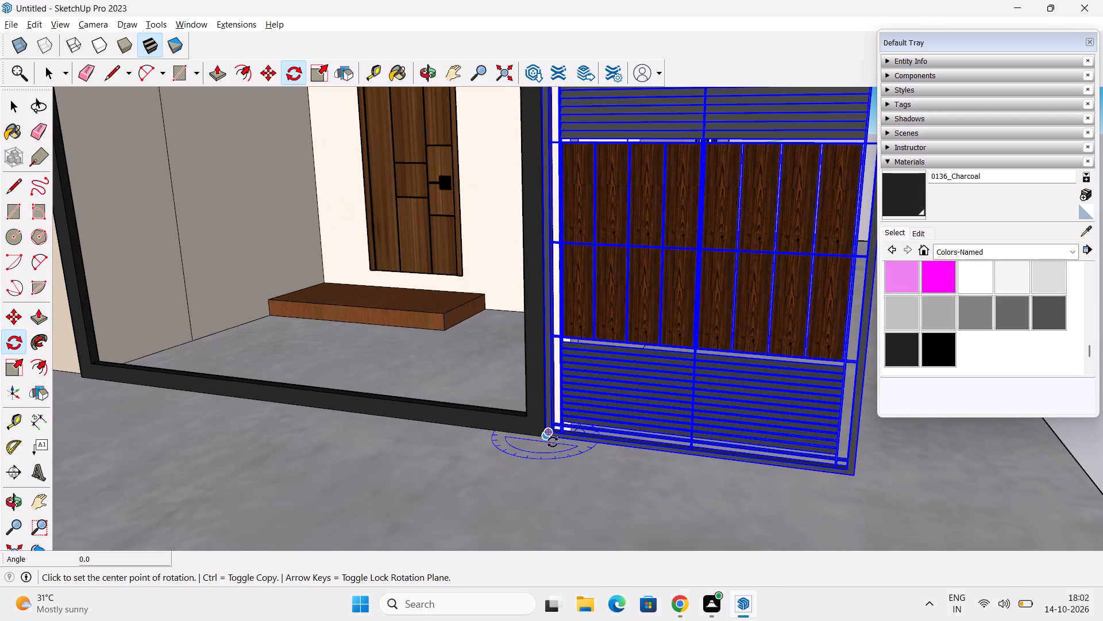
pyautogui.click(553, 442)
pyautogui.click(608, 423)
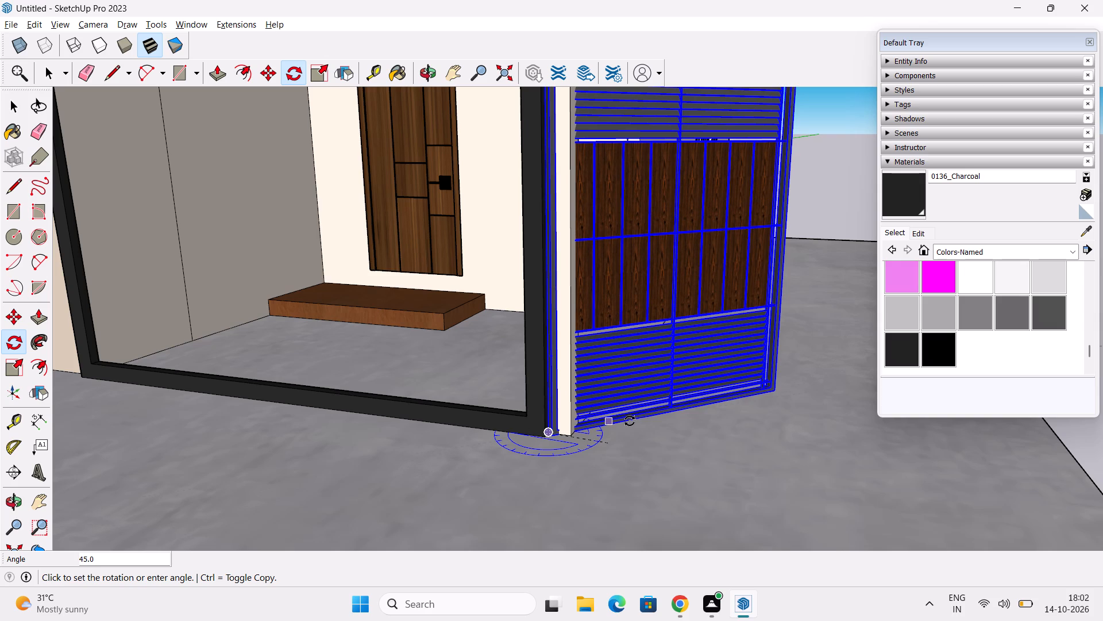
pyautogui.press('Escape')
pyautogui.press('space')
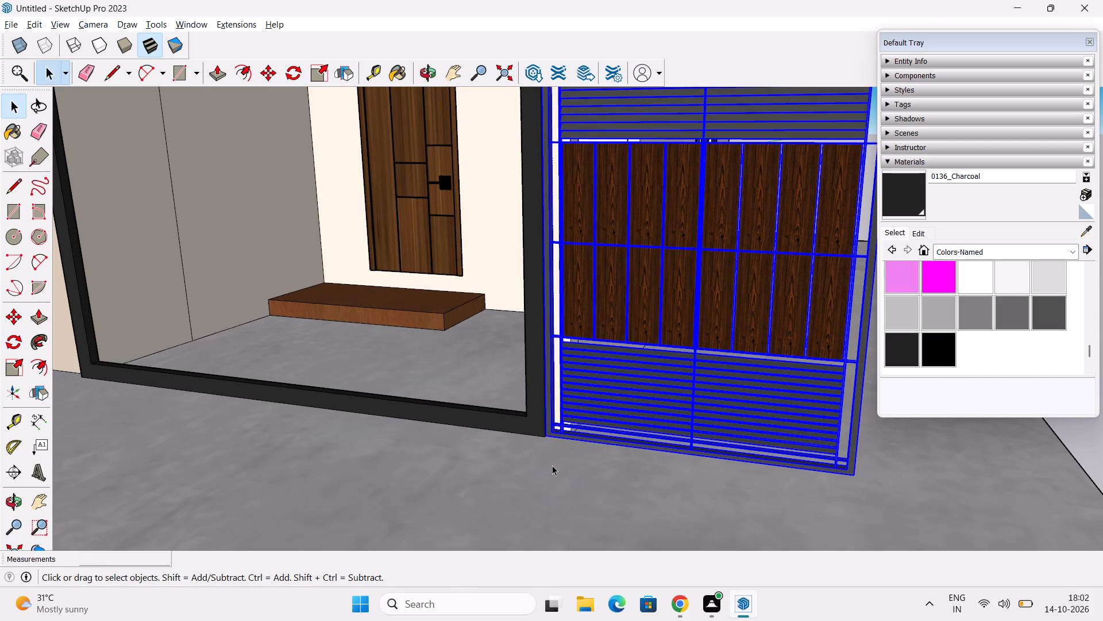
# Move the gate about 8 7/16" along the red axis, away from the porch frame's outer bottom corner.
pyautogui.scroll(5, 552, 461)
pyautogui.moveTo(548, 459); pyautogui.dragTo(562, 486, button='middle')
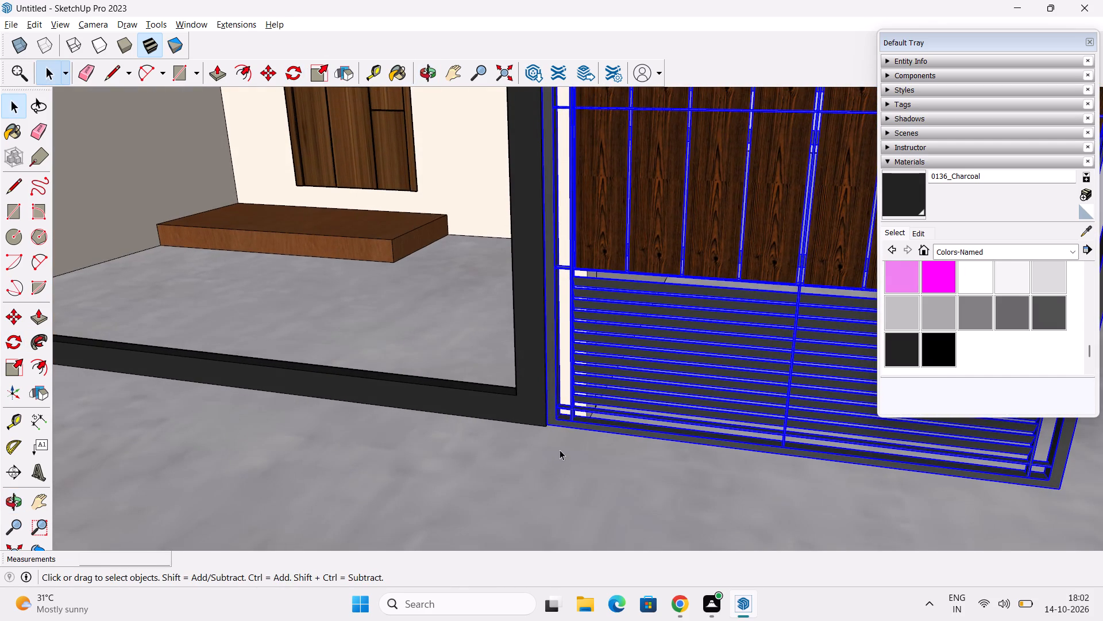
pyautogui.press('m')
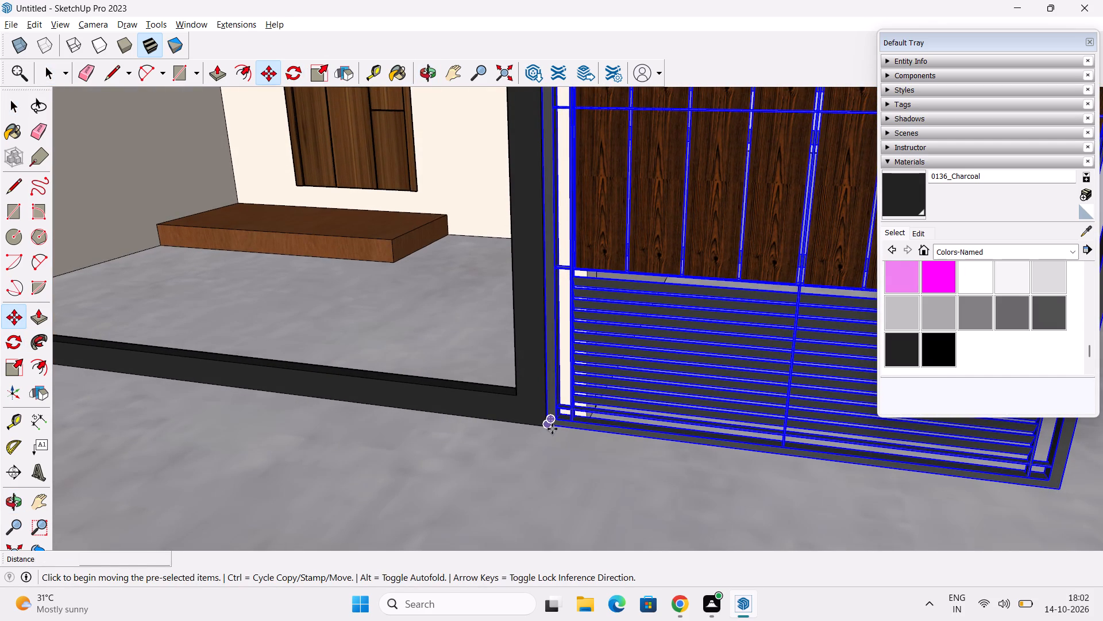
pyautogui.scroll(2, 552, 429)
pyautogui.click(550, 428)
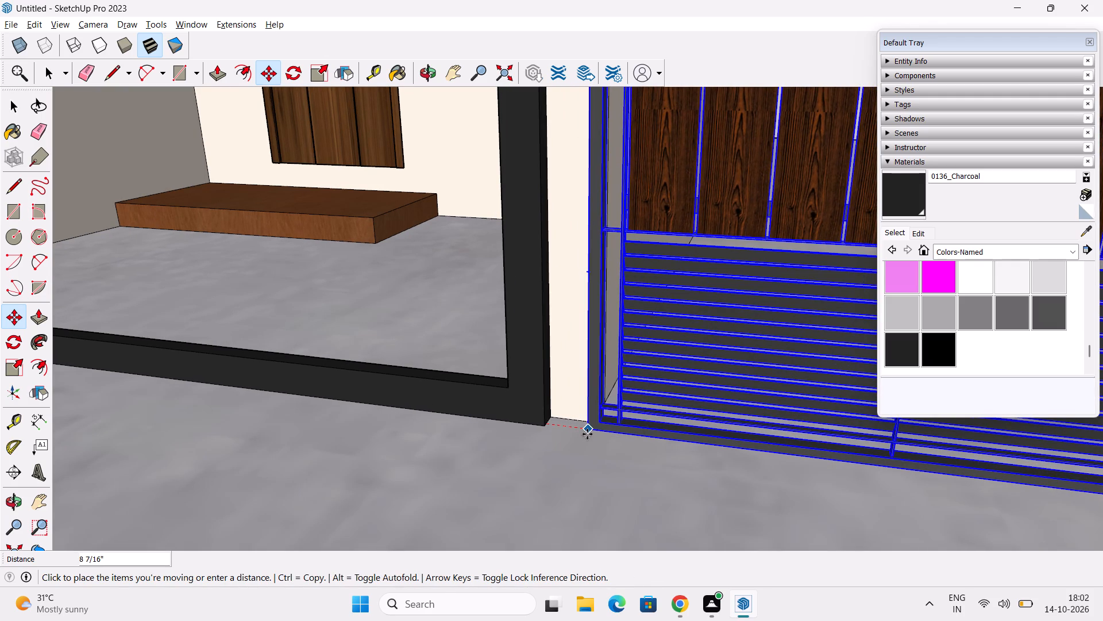
pyautogui.click(587, 434)
pyautogui.scroll(-9, 597, 466)
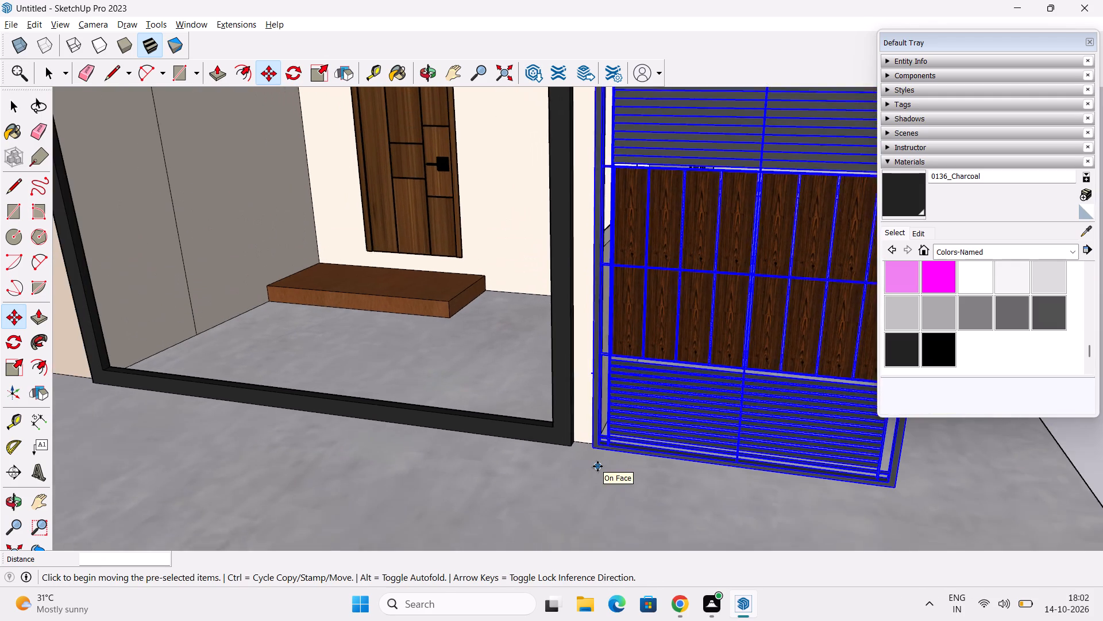
pyautogui.keyDown('shift'); pyautogui.moveTo(597, 466); pyautogui.dragTo(525, 526, button='middle'); pyautogui.keyUp('shift')
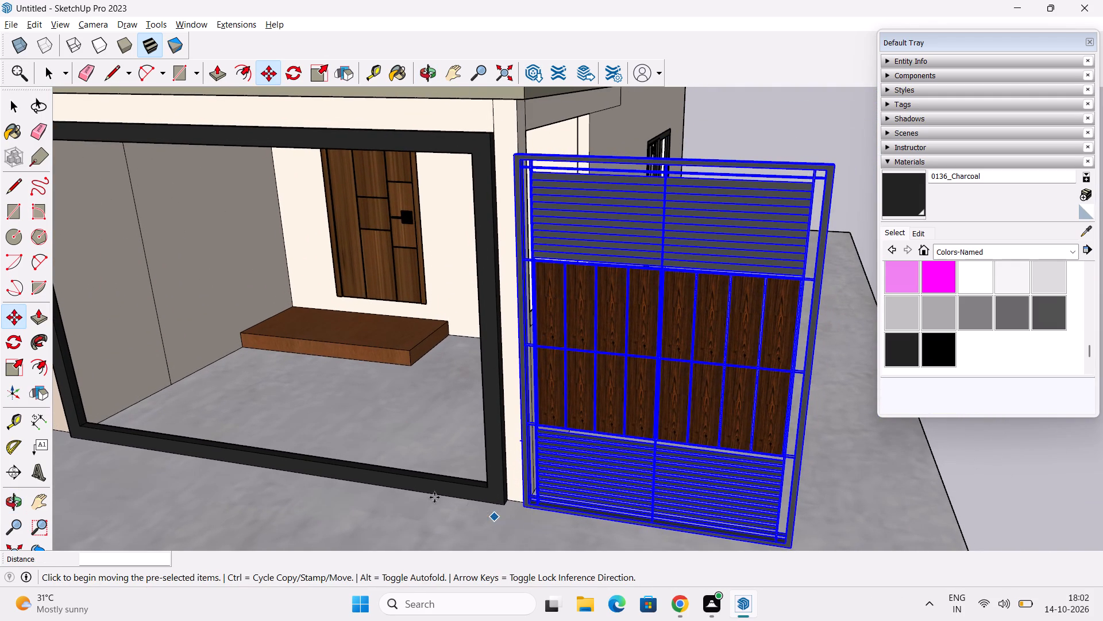
# Rotate the gate about 24 degrees around its bottom corner nearest the porch frame so it stands ajar, and deselect it.
pyautogui.click(6, 346)
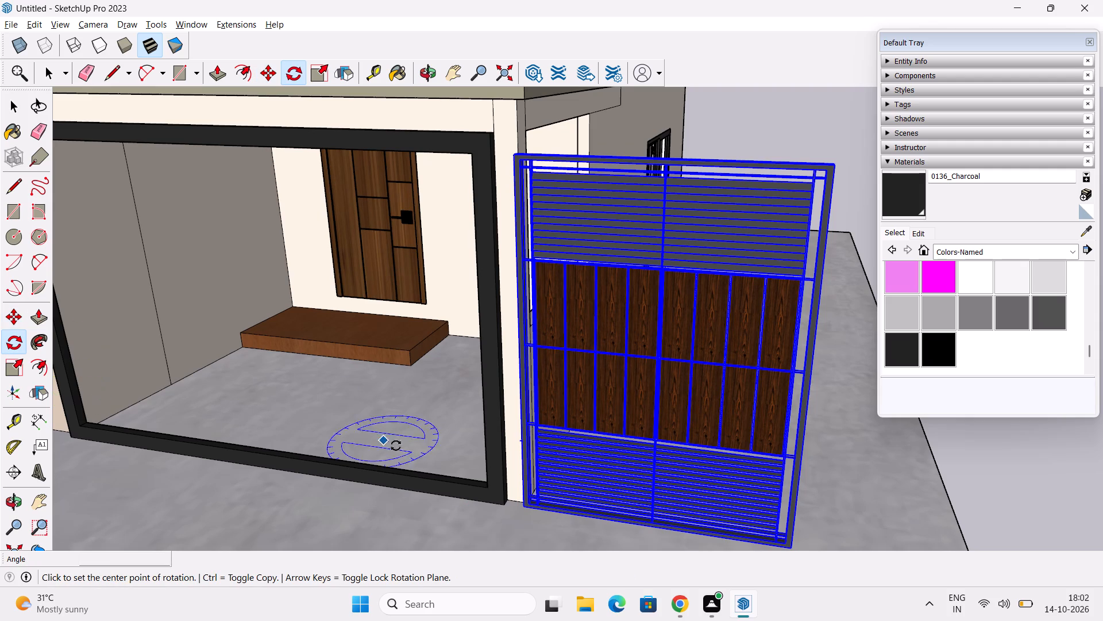
pyautogui.click(517, 510)
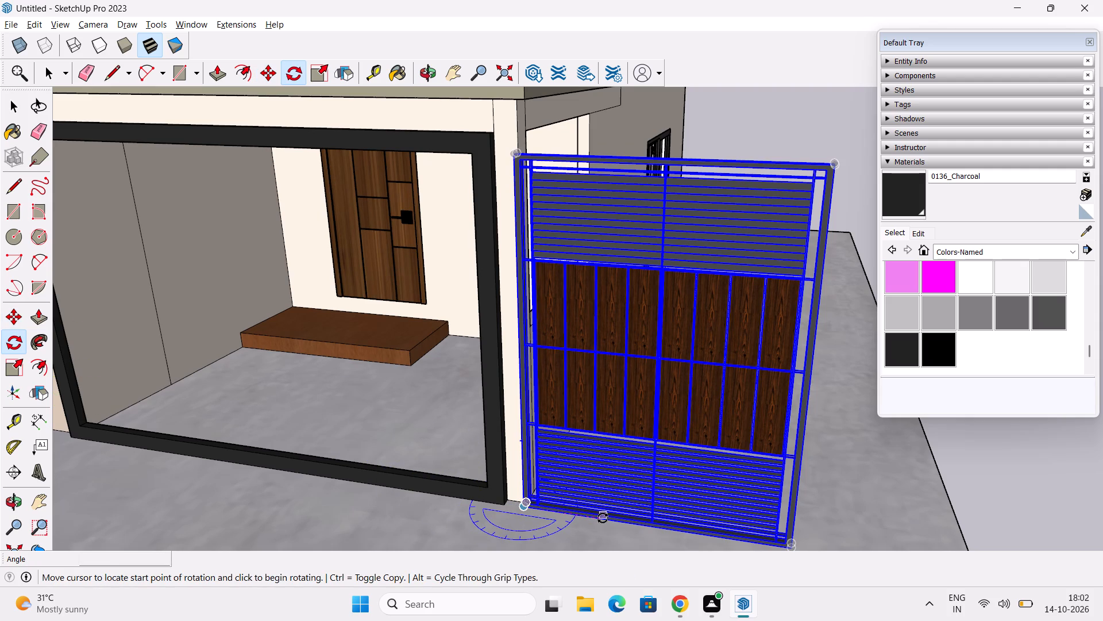
pyautogui.click(603, 524)
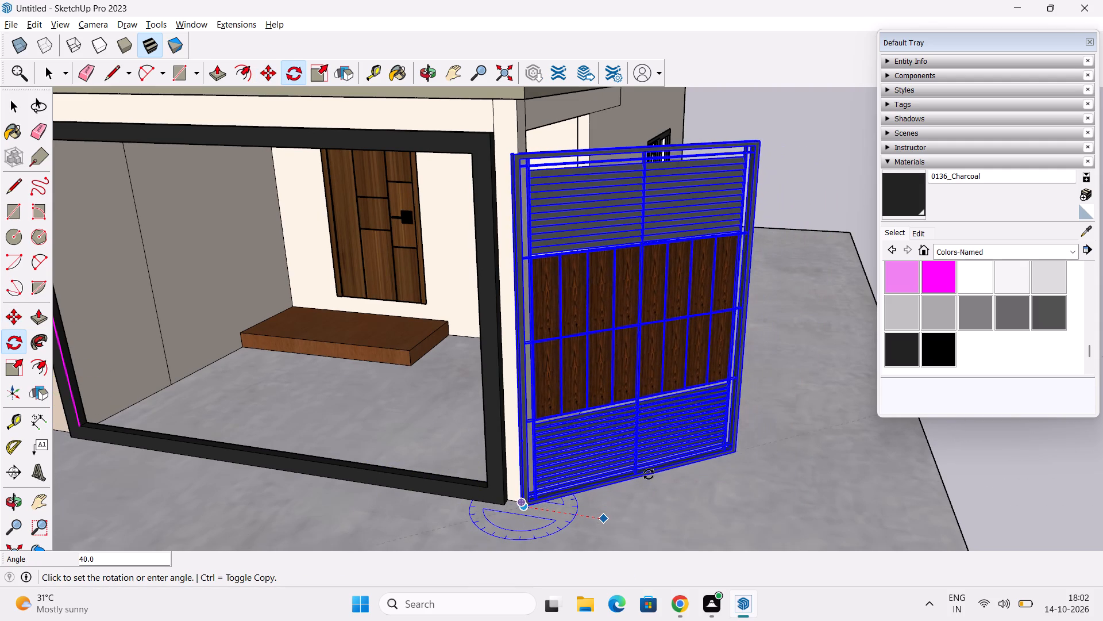
pyautogui.click(656, 495)
pyautogui.scroll(-1, 677, 438)
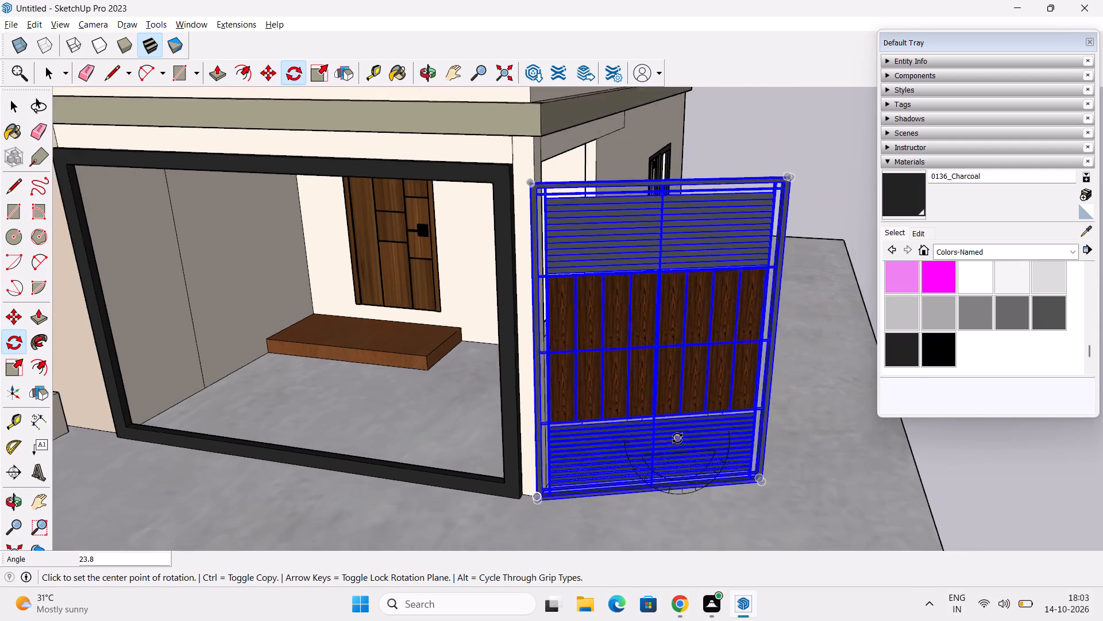
pyautogui.scroll(-8, 677, 438)
pyautogui.moveTo(704, 459); pyautogui.dragTo(766, 308, button='middle')
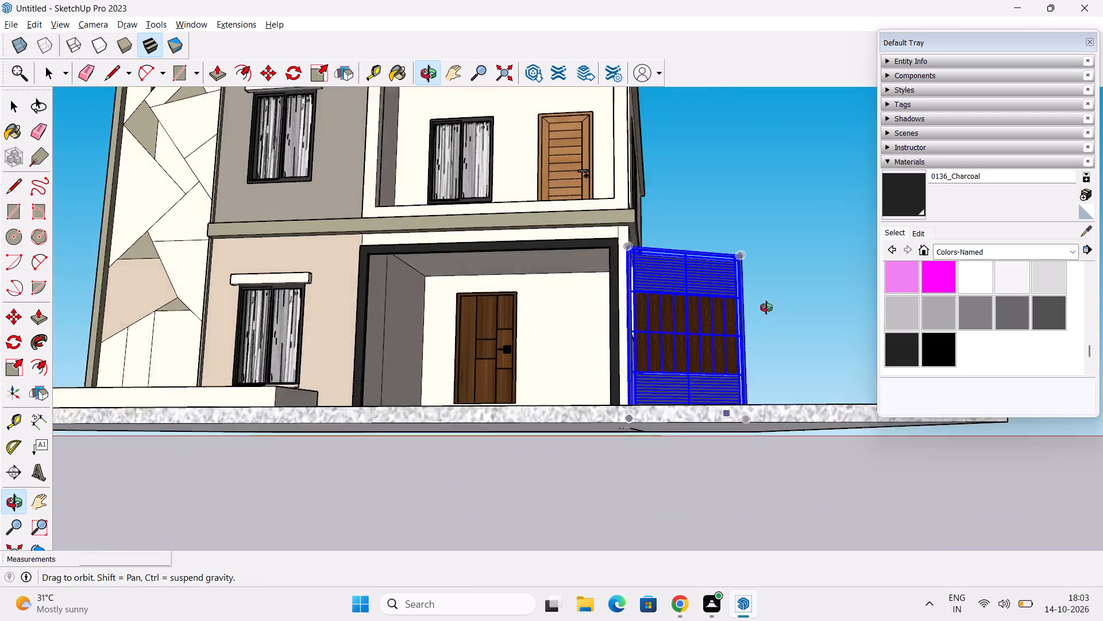
pyautogui.moveTo(766, 308); pyautogui.dragTo(776, 442, button='middle')
pyautogui.press('space')
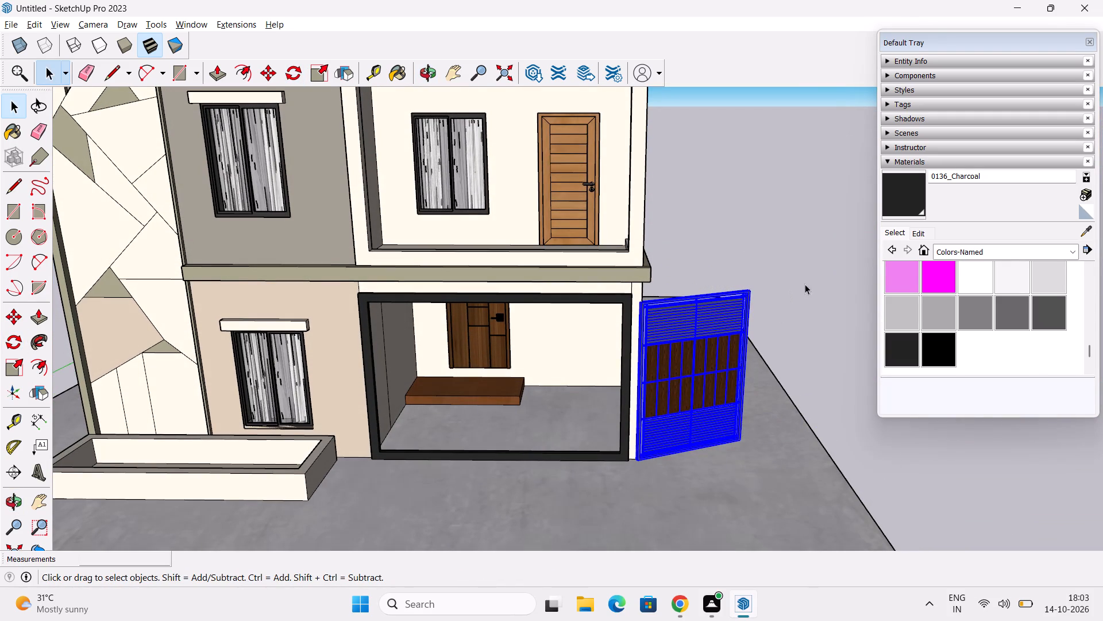
pyautogui.click(805, 284)
# Import the Glass+Railing+(3) model from Downloads and place it at the window-side bottom corner of the first-floor balcony opening.
pyautogui.scroll(2, 660, 368)
pyautogui.moveTo(645, 382); pyautogui.dragTo(581, 347, button='middle')
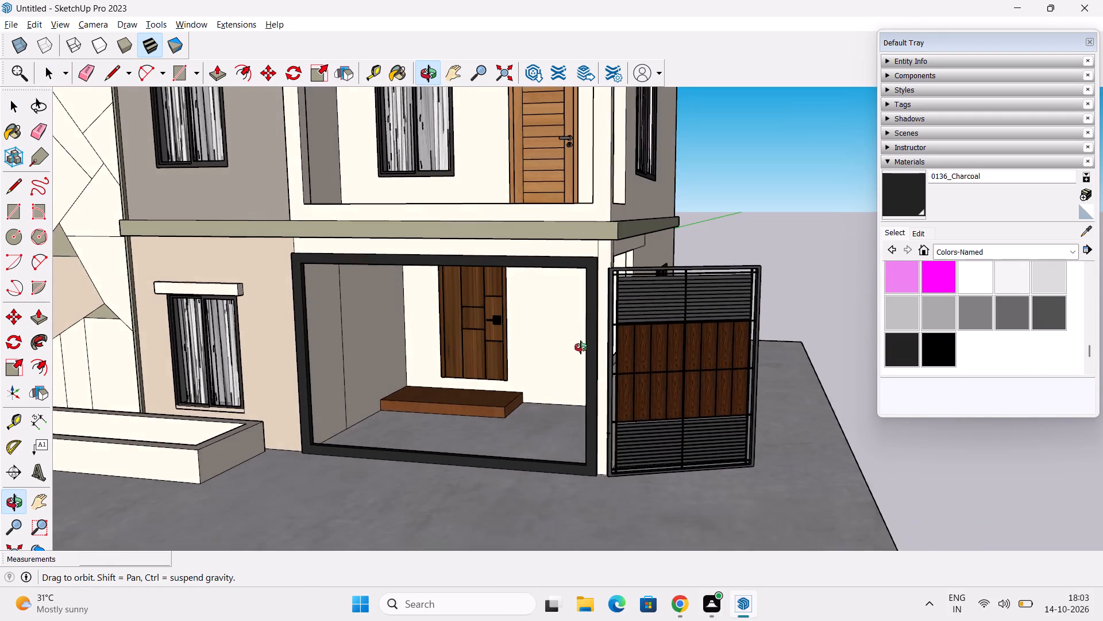
pyautogui.moveTo(581, 347); pyautogui.dragTo(578, 351, button='middle')
pyautogui.scroll(-1, 564, 324)
pyautogui.click(11, 24)
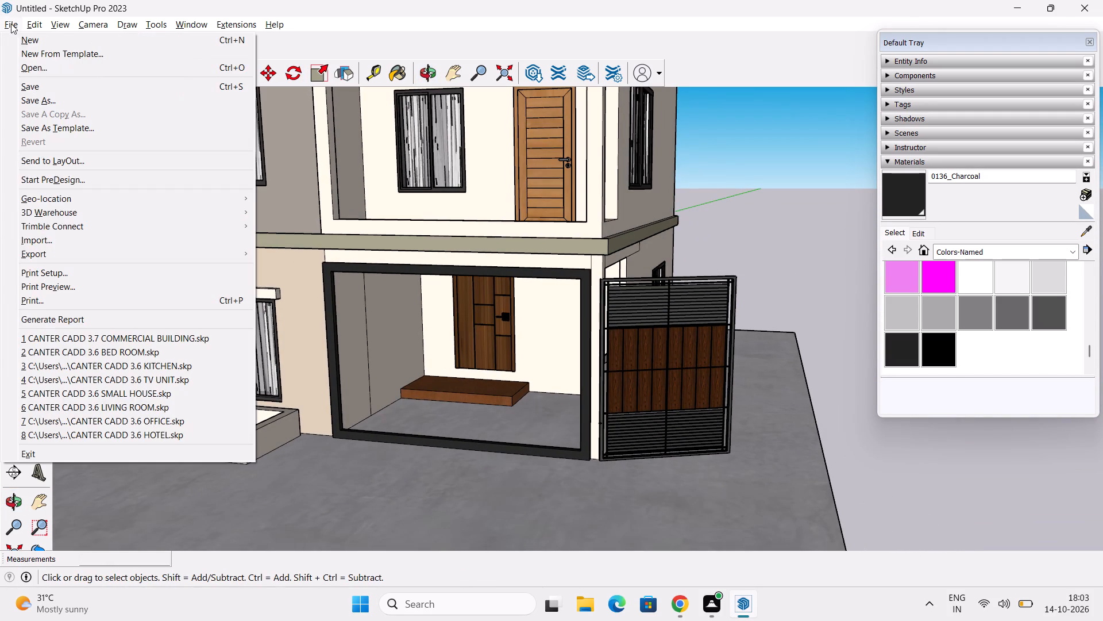
pyautogui.click(75, 239)
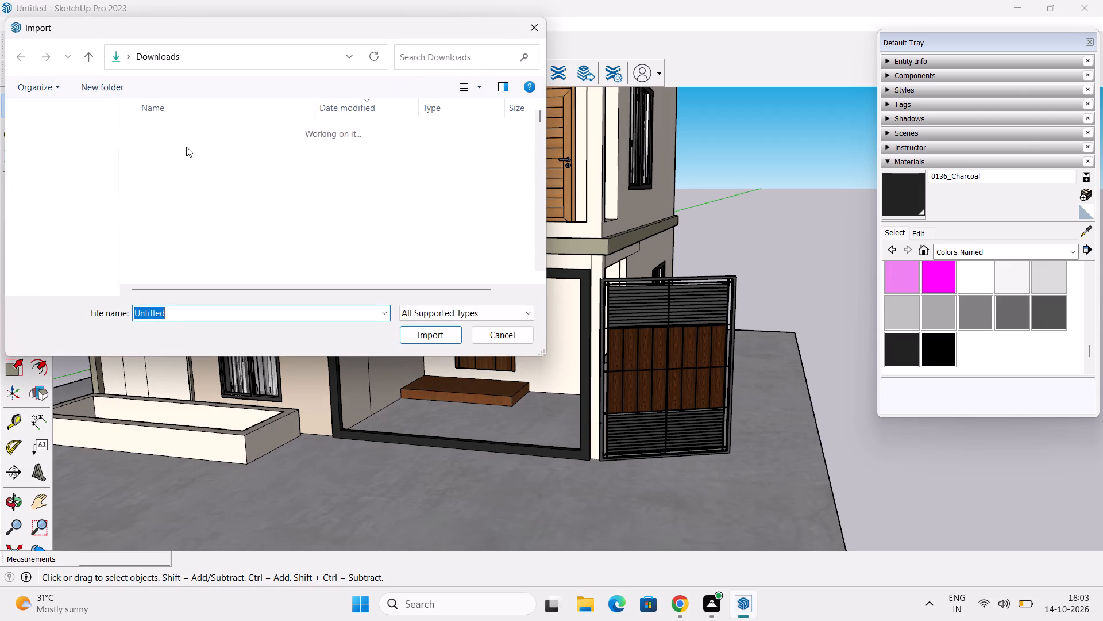
pyautogui.click(187, 146)
pyautogui.click(424, 334)
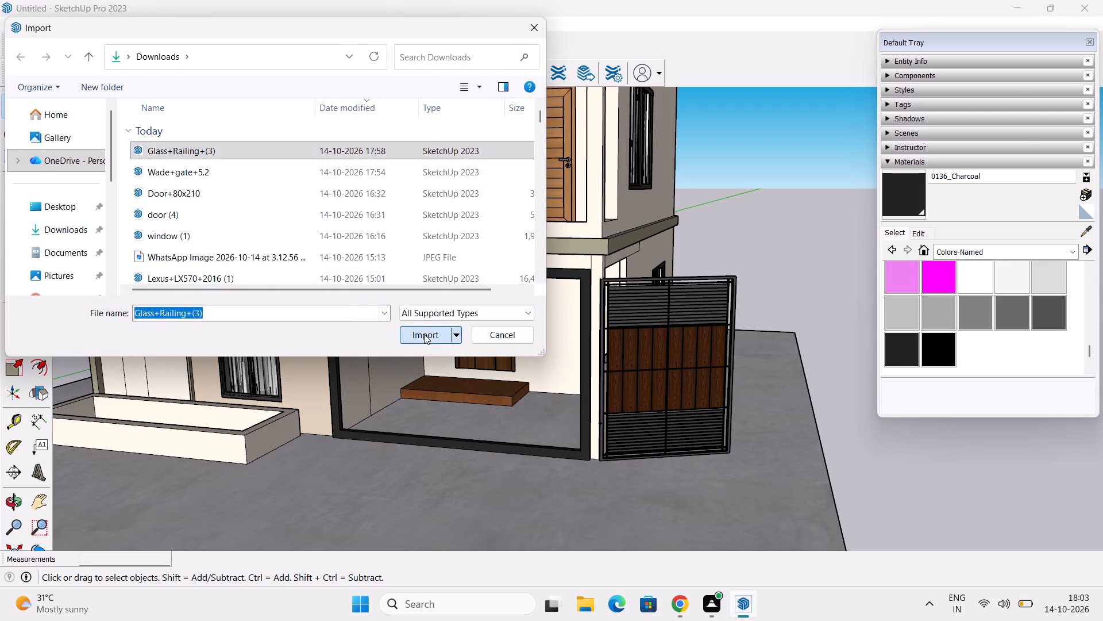
pyautogui.click(651, 356)
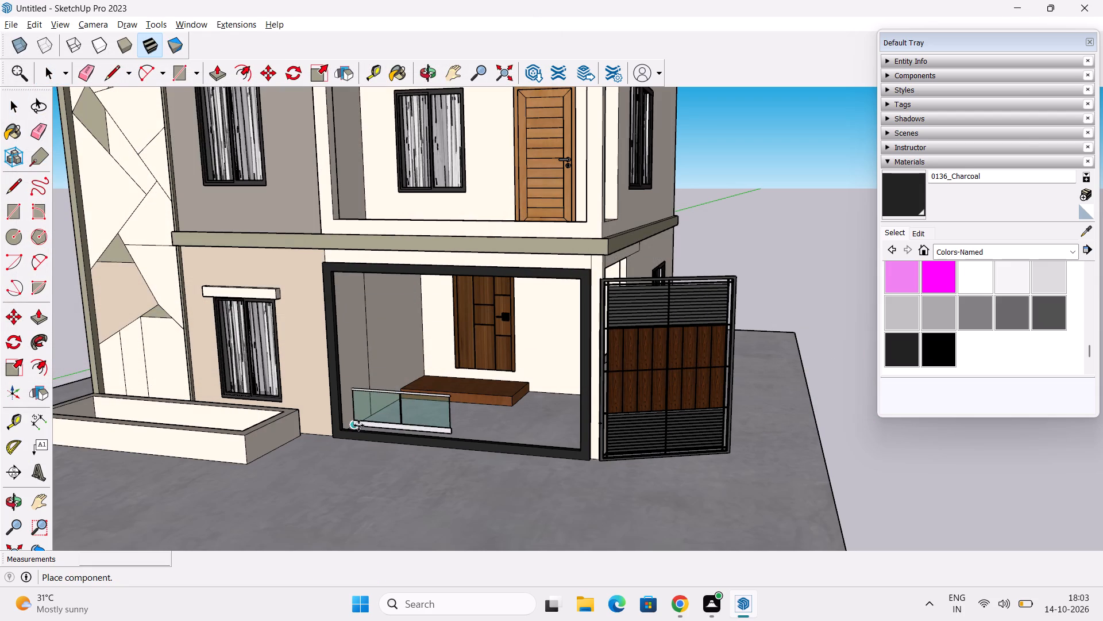
pyautogui.moveTo(358, 423); pyautogui.dragTo(364, 545, button='middle')
pyautogui.scroll(3, 338, 296)
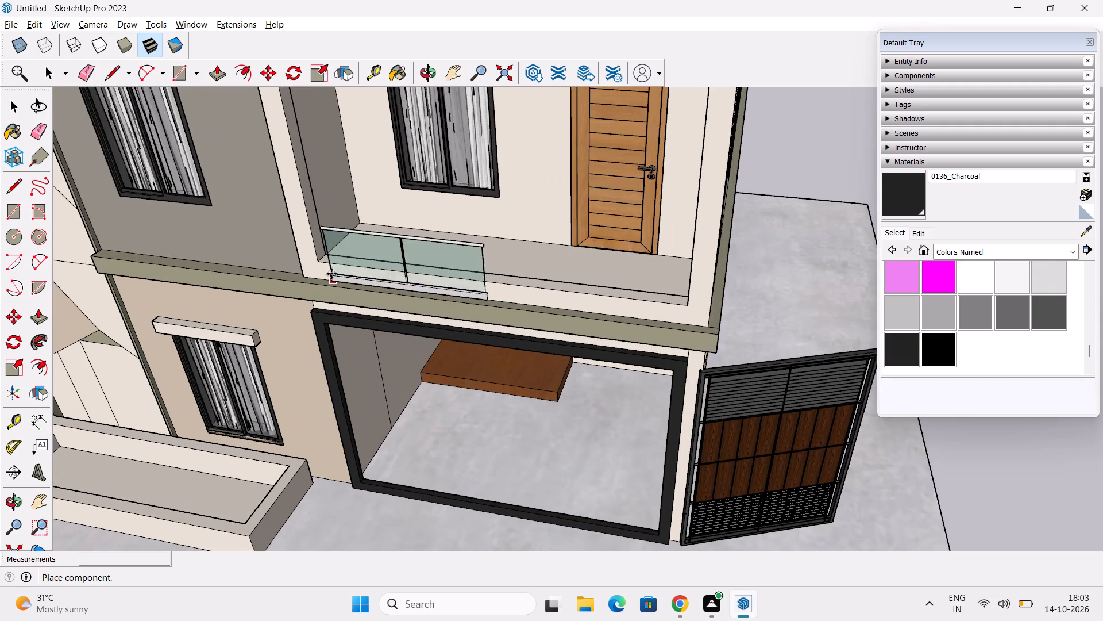
pyautogui.scroll(11, 331, 273)
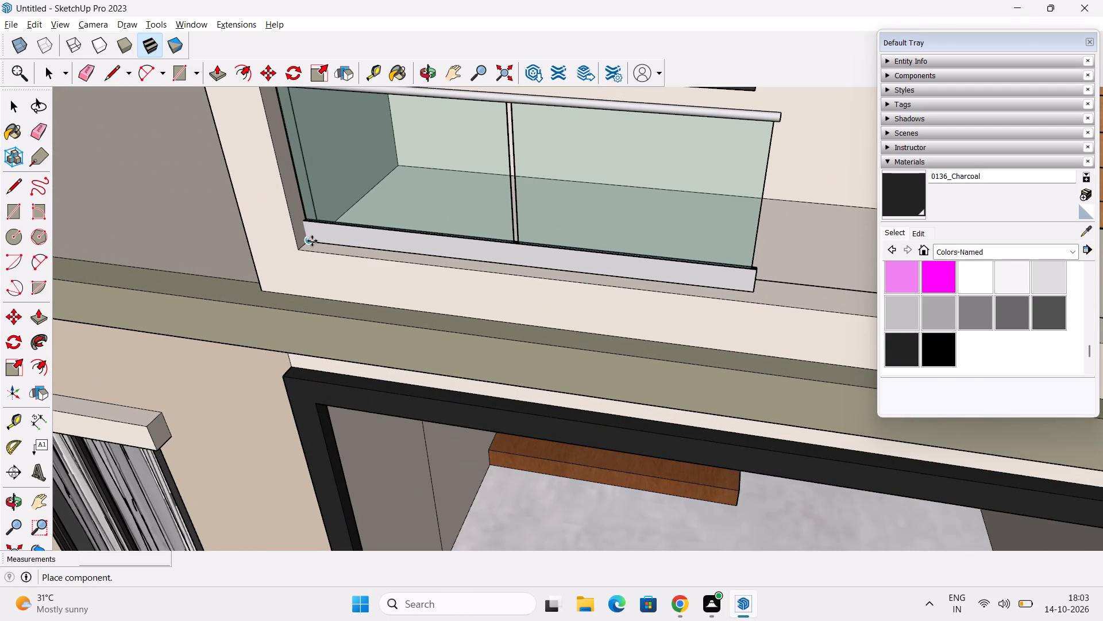
pyautogui.click(312, 241)
# Copy the glass railing from its outer bottom corner down to the ground in front of the porch frame.
pyautogui.scroll(-6, 312, 241)
pyautogui.moveTo(353, 275); pyautogui.dragTo(342, 275, button='middle')
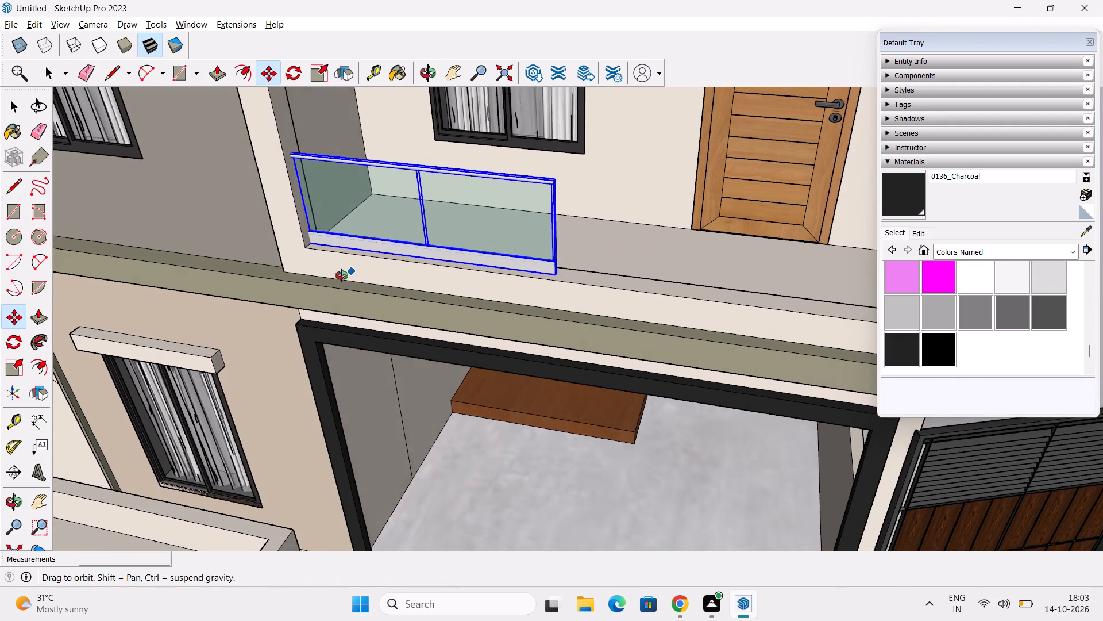
pyautogui.moveTo(342, 275); pyautogui.dragTo(340, 281, button='middle')
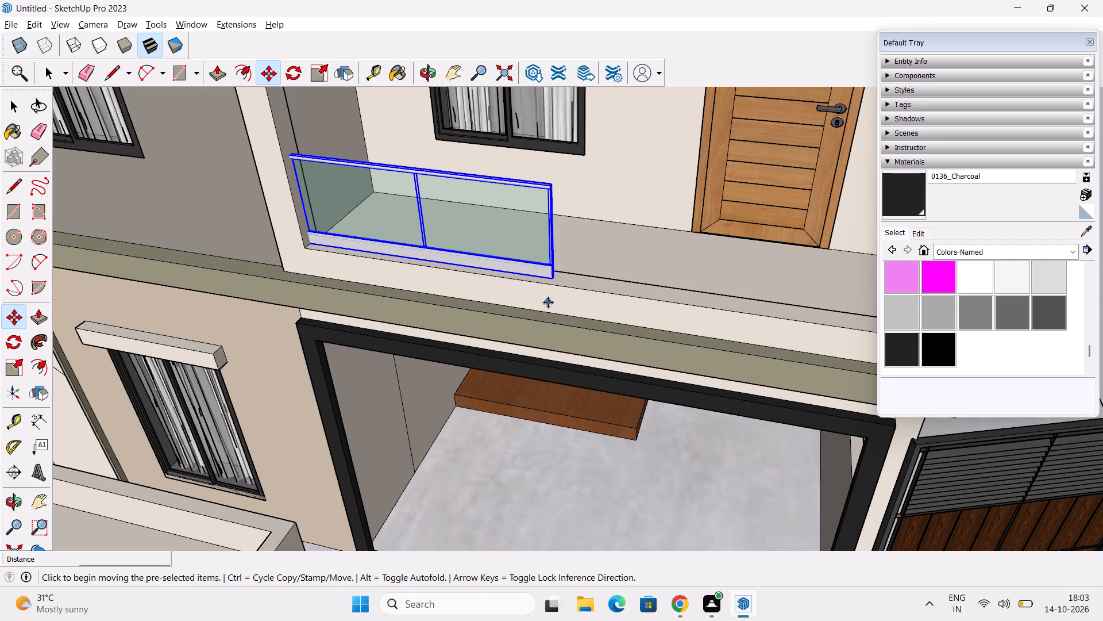
pyautogui.moveTo(553, 279); pyautogui.dragTo(564, 281)
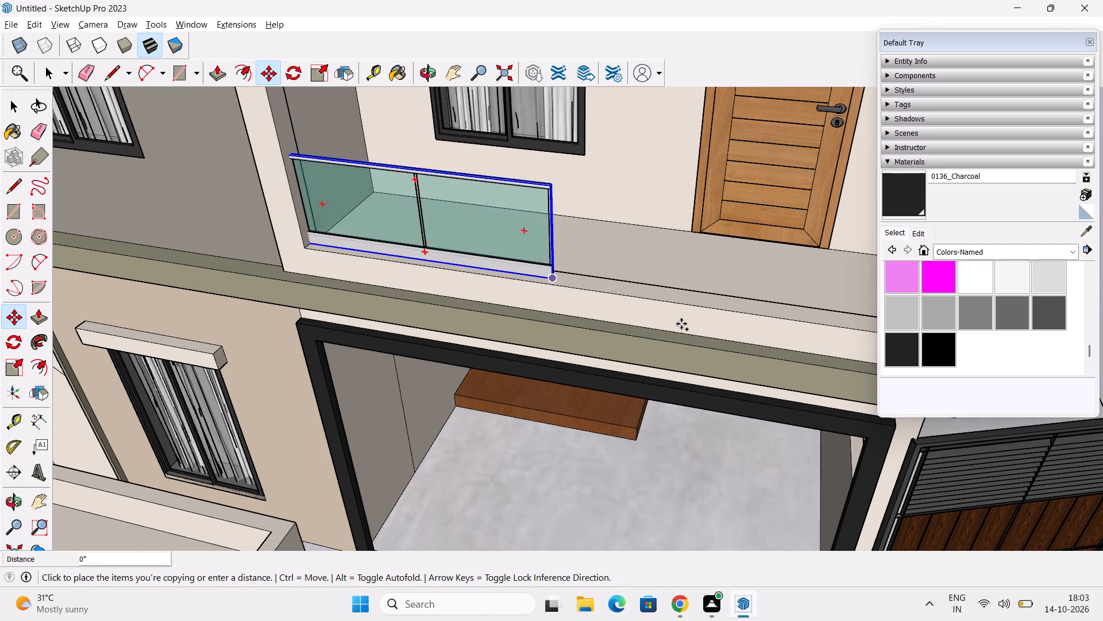
pyautogui.scroll(-2, 704, 336)
pyautogui.keyDown('shift'); pyautogui.moveTo(670, 383); pyautogui.dragTo(679, 239, button='middle'); pyautogui.keyUp('shift')
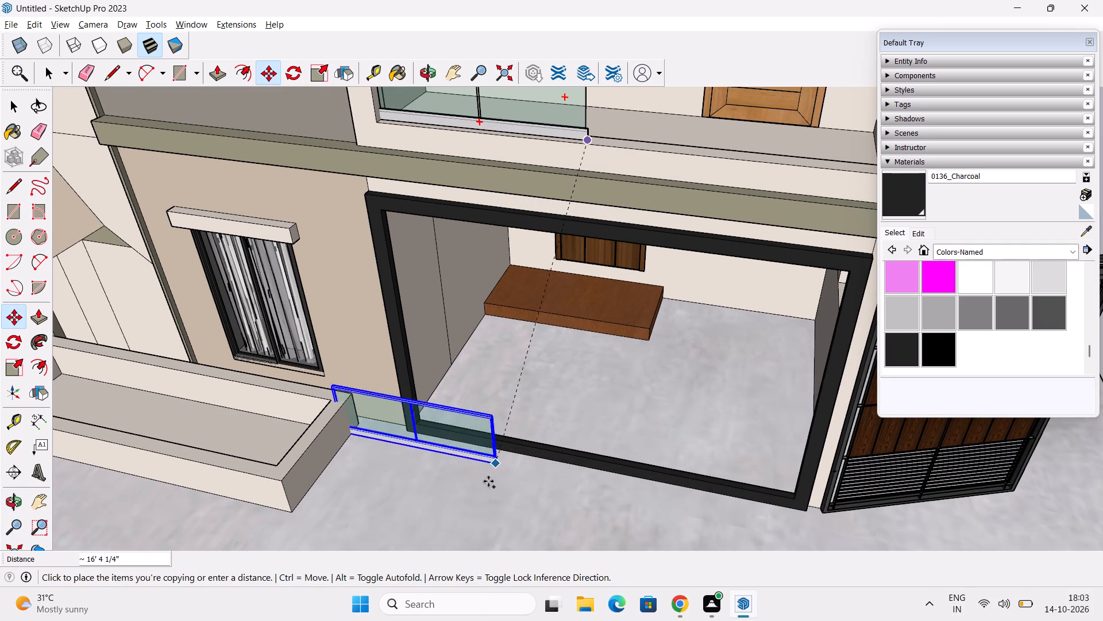
pyautogui.click(567, 530)
# Scale the balcony's glass railing taller along the blue axis, keeping its bottom edge fixed.
pyautogui.scroll(-3, 559, 378)
pyautogui.keyDown('shift'); pyautogui.moveTo(567, 348); pyautogui.dragTo(574, 393, button='middle'); pyautogui.keyUp('shift')
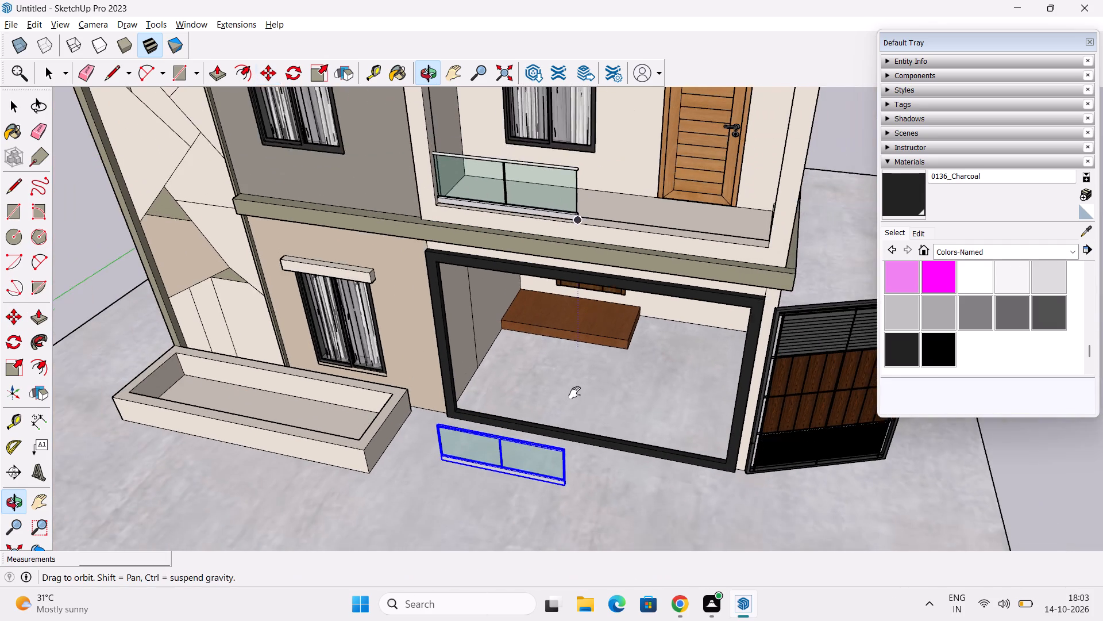
pyautogui.keyDown('shift'); pyautogui.moveTo(574, 393); pyautogui.dragTo(574, 462, button='middle'); pyautogui.keyUp('shift')
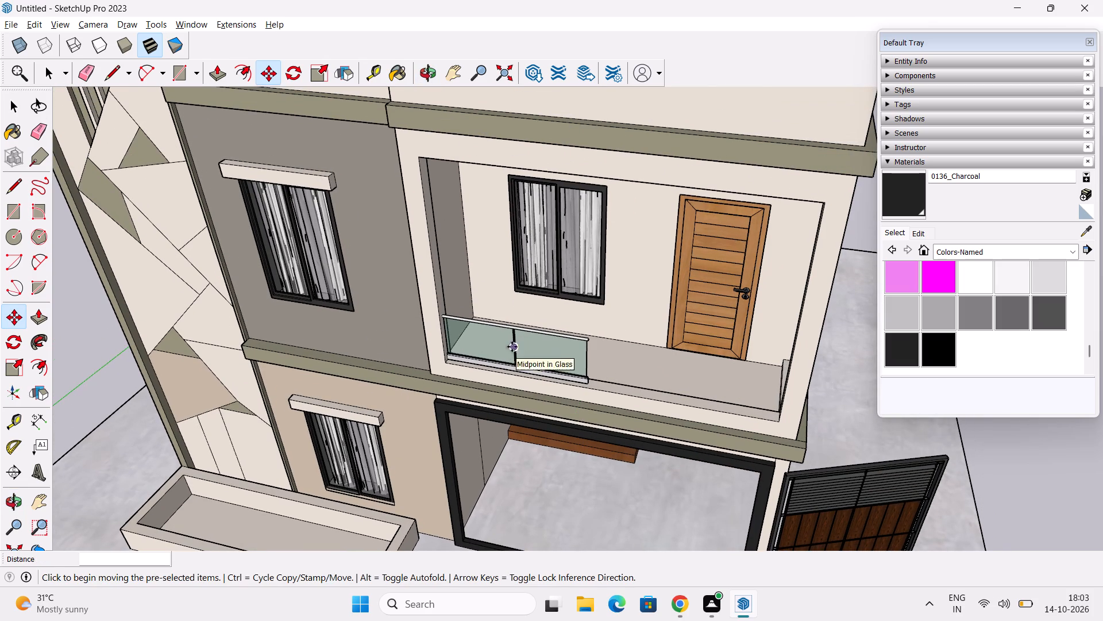
pyautogui.press('space')
pyautogui.click(516, 339)
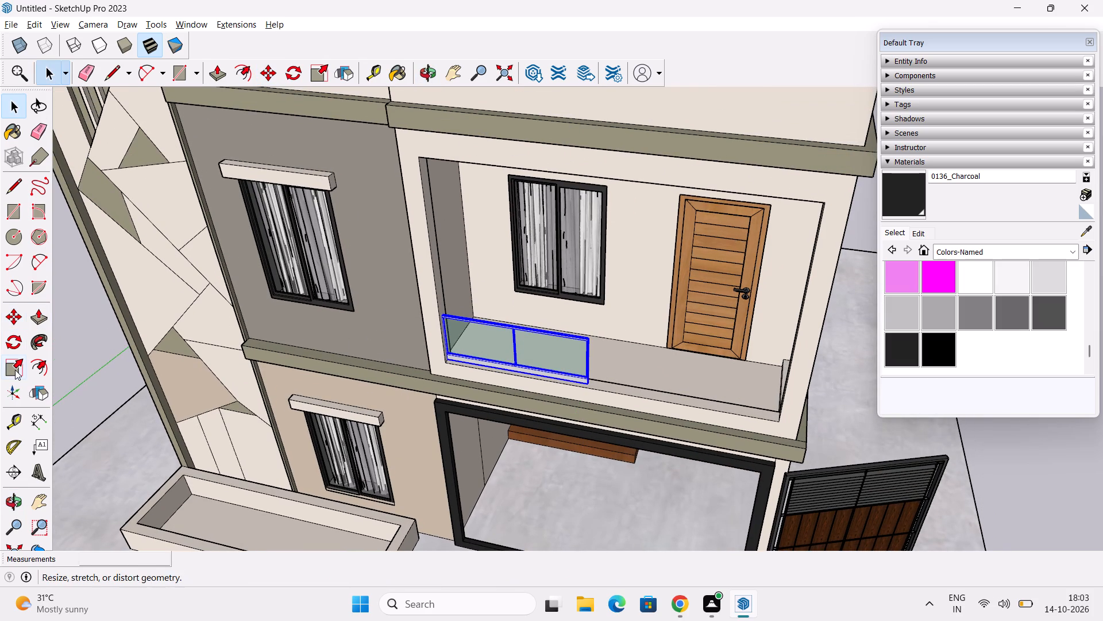
pyautogui.click(15, 370)
pyautogui.moveTo(460, 378); pyautogui.dragTo(509, 366, button='middle')
pyautogui.scroll(7, 508, 347)
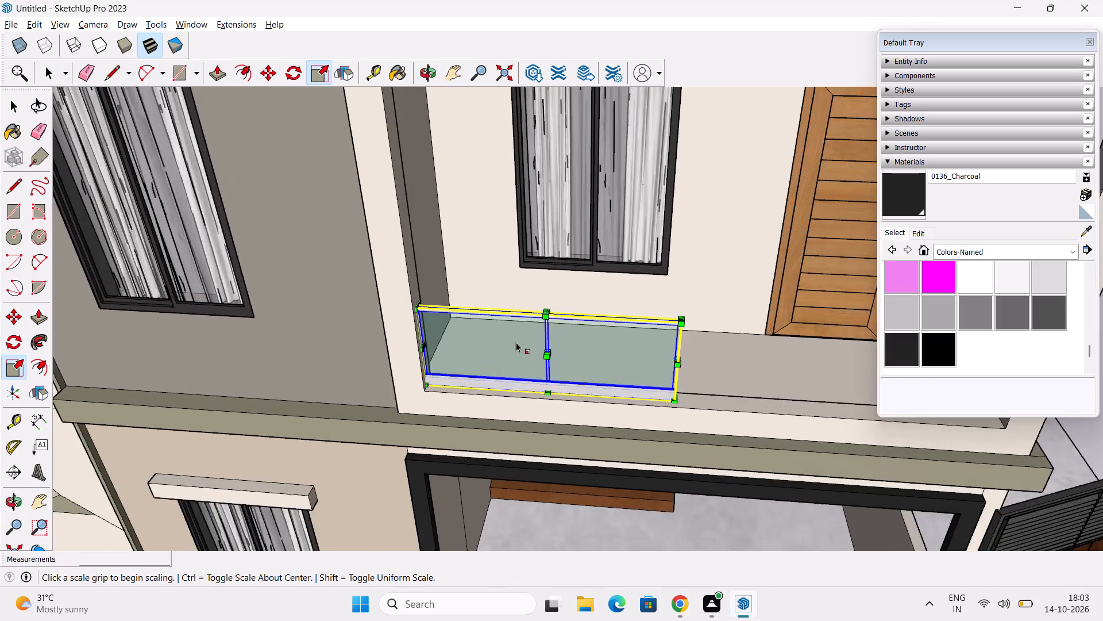
pyautogui.scroll(1, 516, 342)
pyautogui.moveTo(529, 332); pyautogui.dragTo(522, 451, button='middle')
pyautogui.scroll(5, 550, 423)
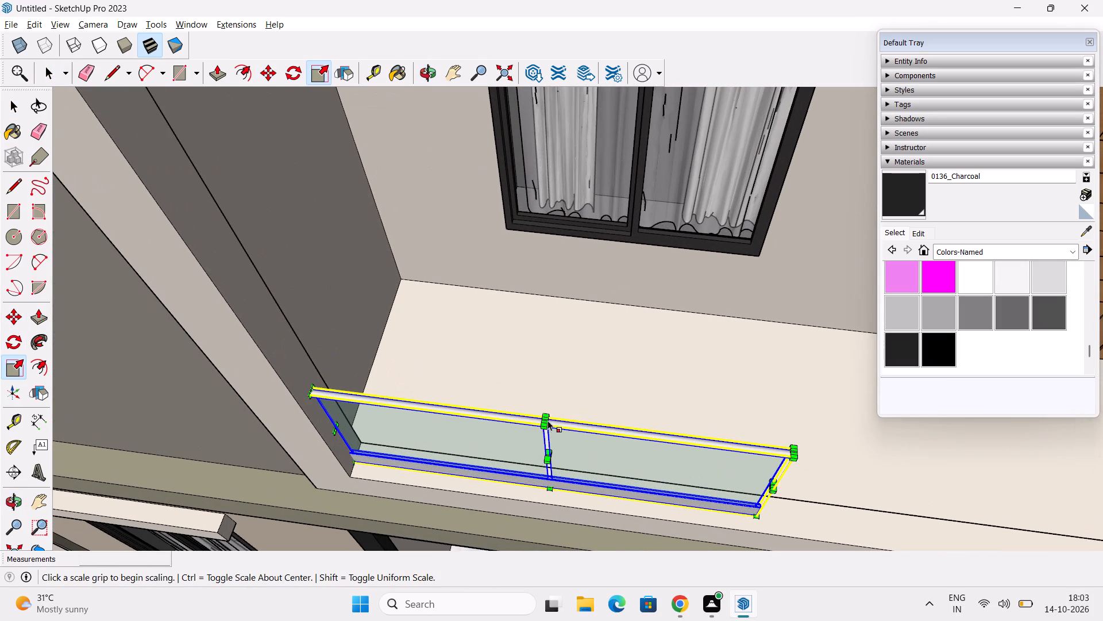
pyautogui.moveTo(545, 418); pyautogui.dragTo(540, 364)
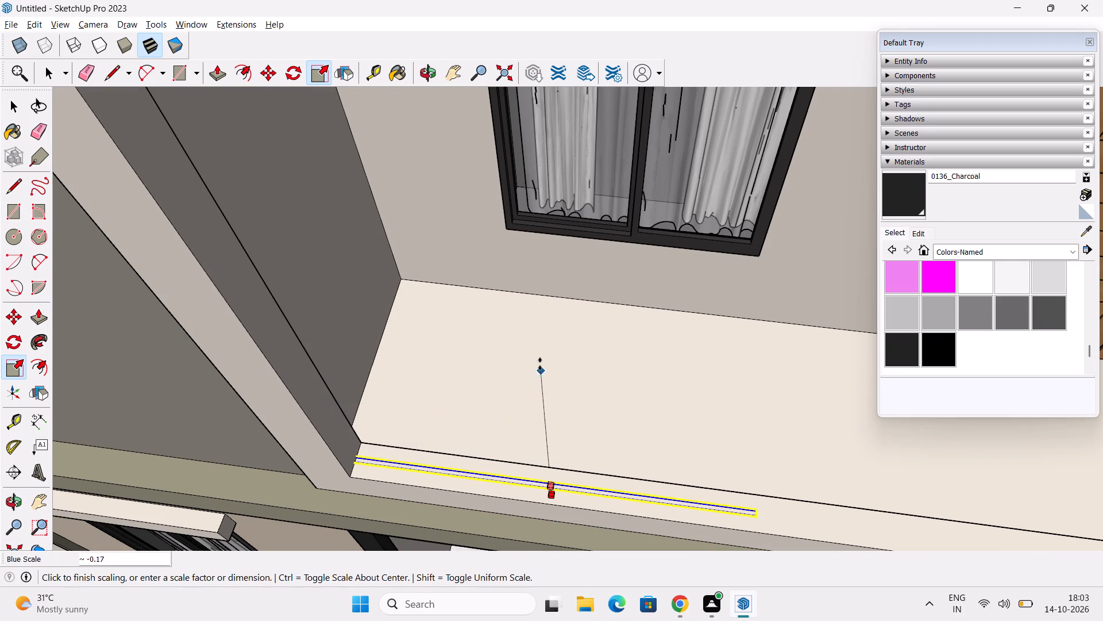
pyautogui.moveTo(540, 364); pyautogui.dragTo(539, 360)
pyautogui.hotkey('ctrl', 'z')
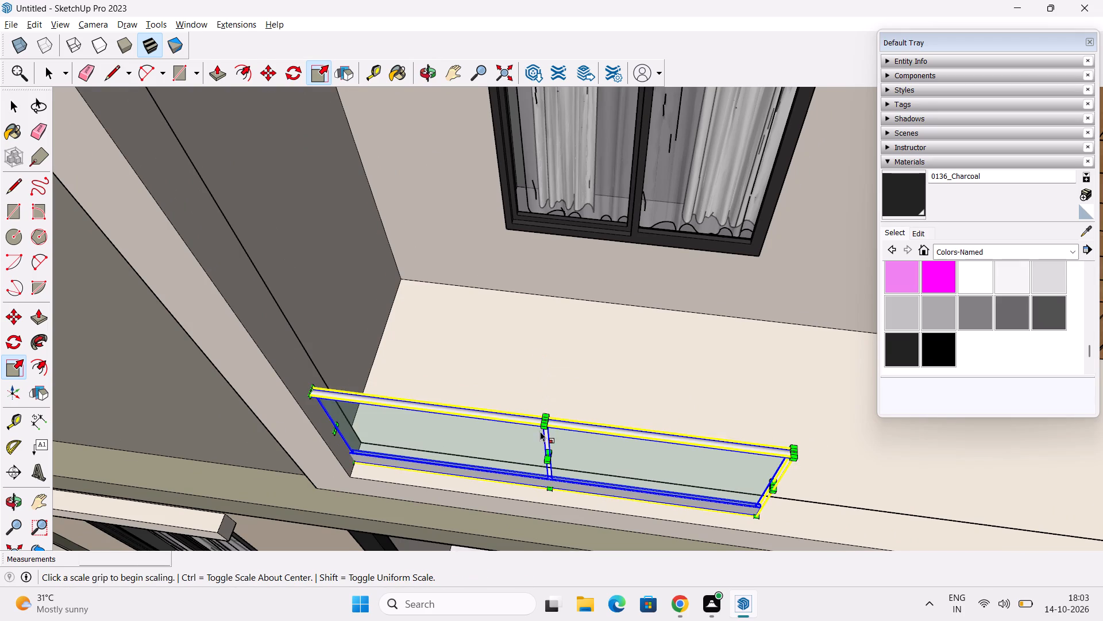
pyautogui.scroll(5, 540, 431)
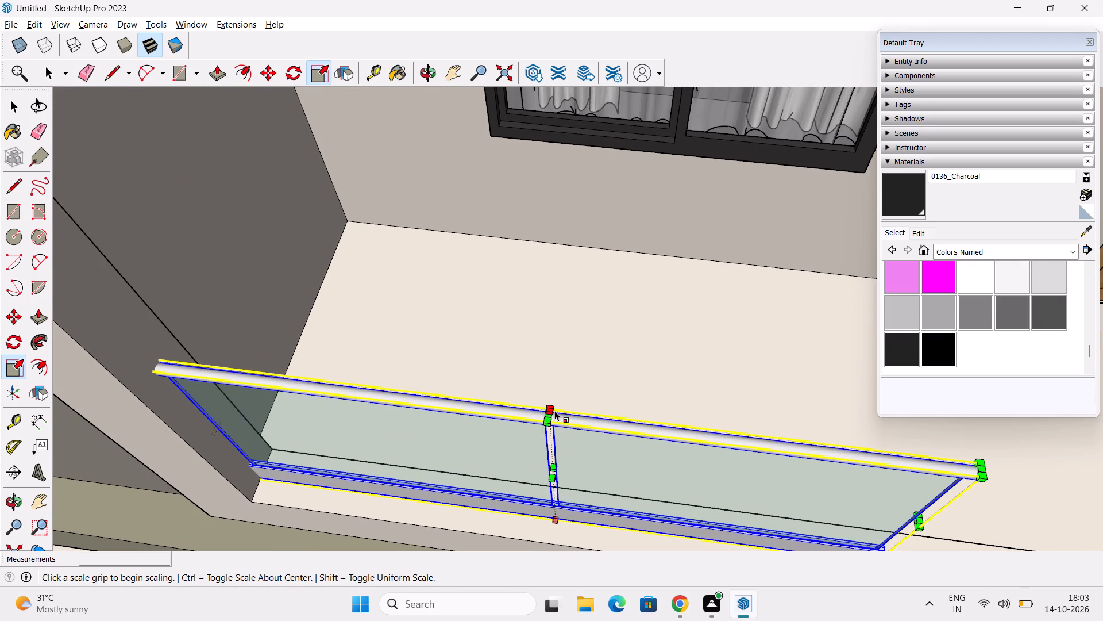
pyautogui.moveTo(543, 413); pyautogui.dragTo(509, 331)
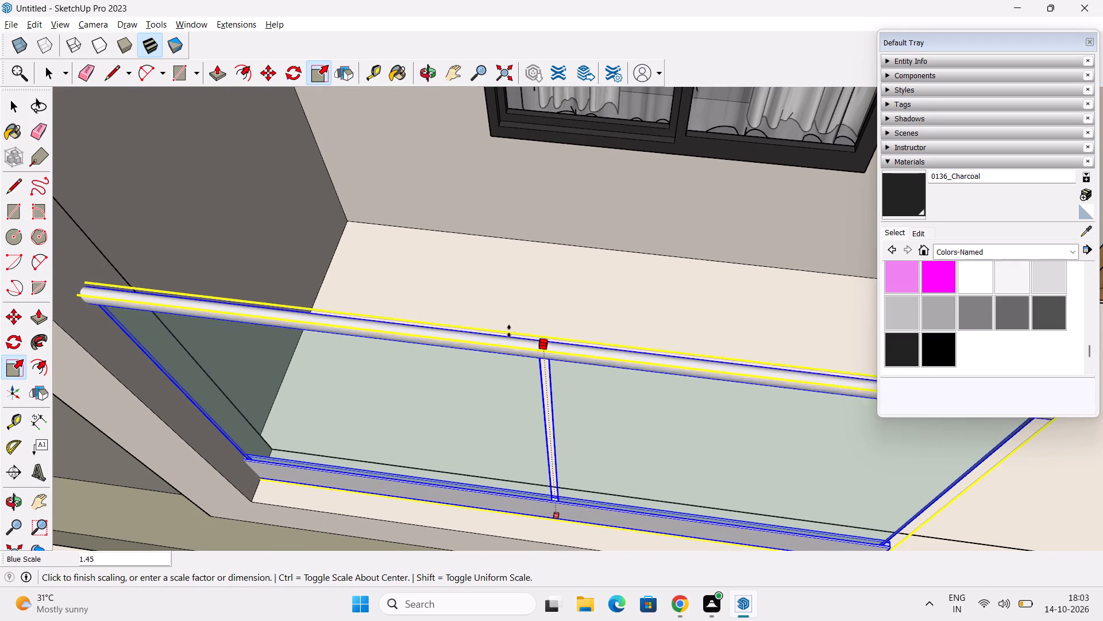
pyautogui.moveTo(509, 331); pyautogui.dragTo(480, 286)
# Reduce the balcony railing's height along the blue axis so its top rail sits below the window, keeping its base fixed.
pyautogui.scroll(-7, 521, 298)
pyautogui.moveTo(566, 402); pyautogui.dragTo(585, 338, button='middle')
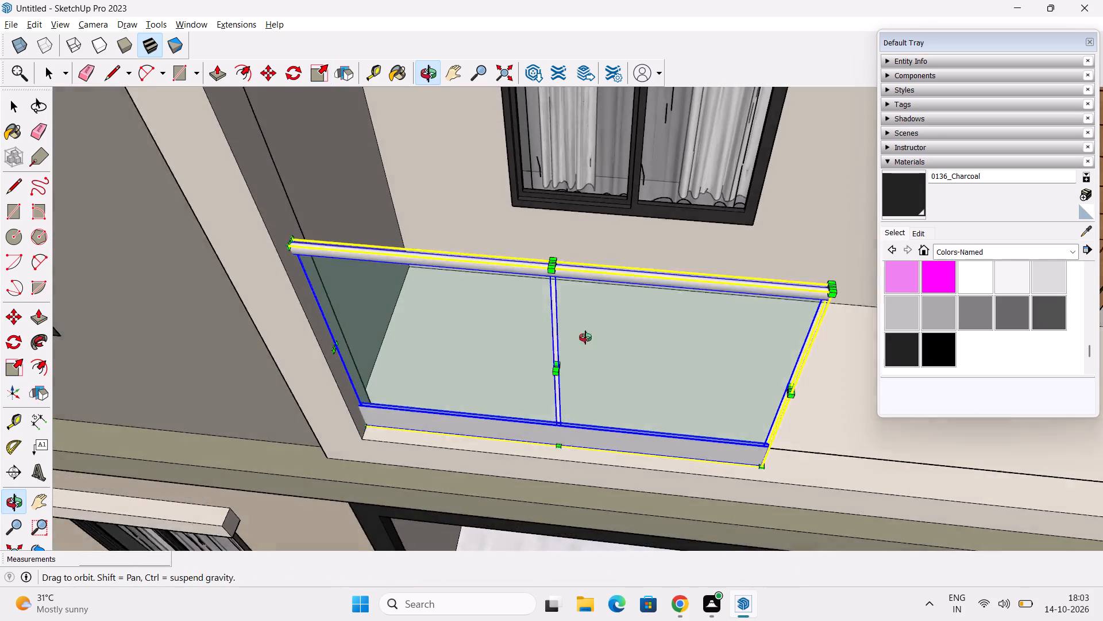
pyautogui.moveTo(585, 338); pyautogui.dragTo(635, 198, button='middle')
pyautogui.scroll(-6, 635, 198)
pyautogui.moveTo(632, 232); pyautogui.dragTo(632, 278, button='middle')
pyautogui.middleClick(632, 278)
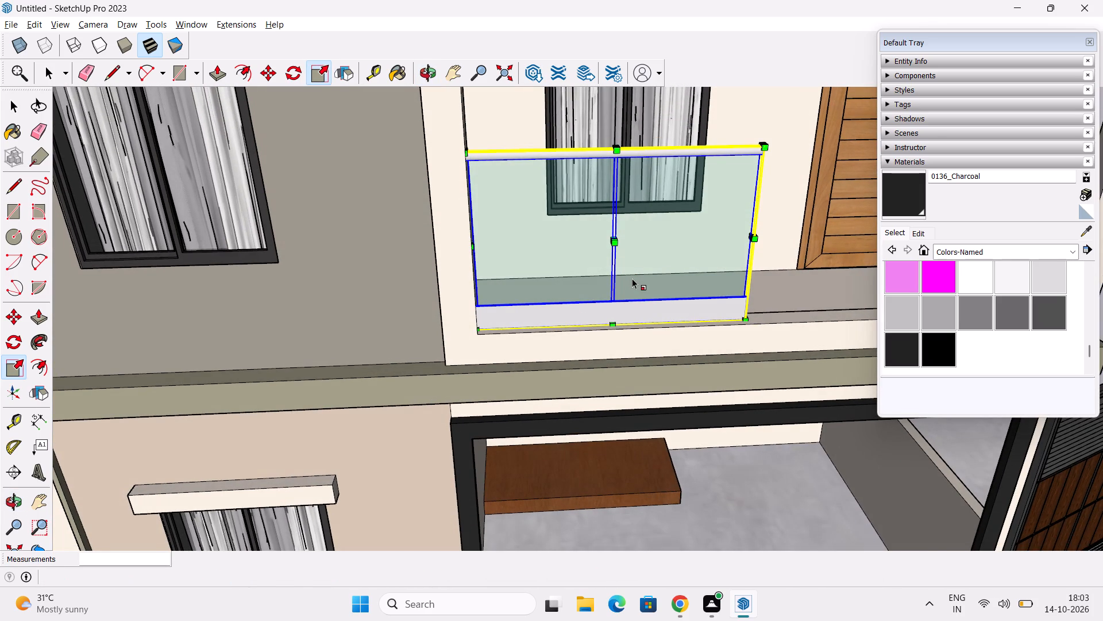
pyautogui.moveTo(618, 159); pyautogui.dragTo(625, 196, button='middle')
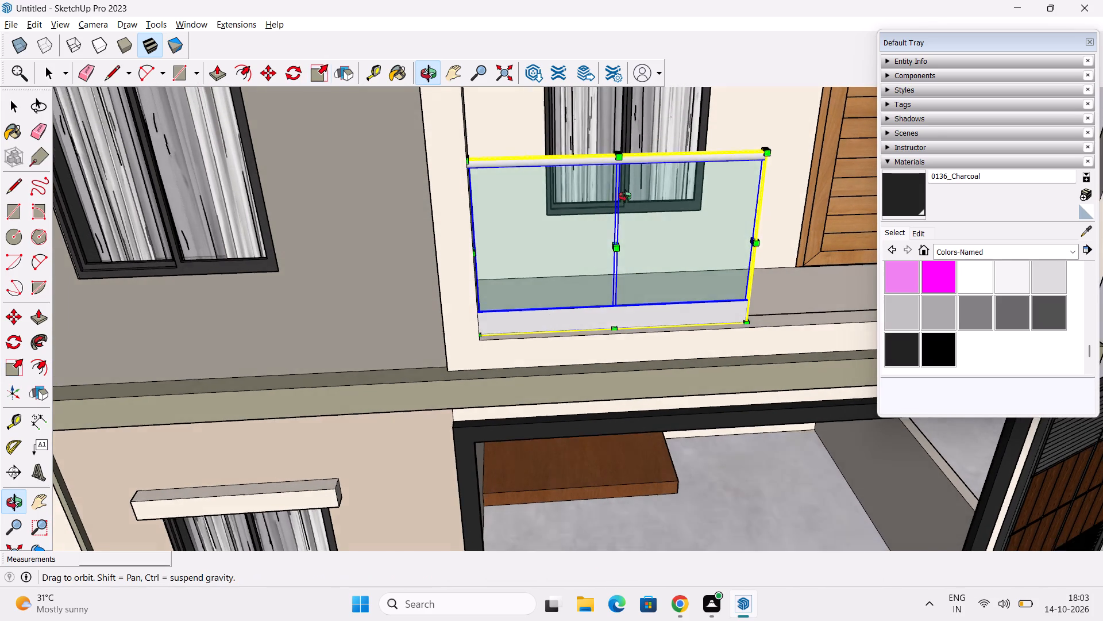
pyautogui.moveTo(625, 196); pyautogui.dragTo(621, 211, button='middle')
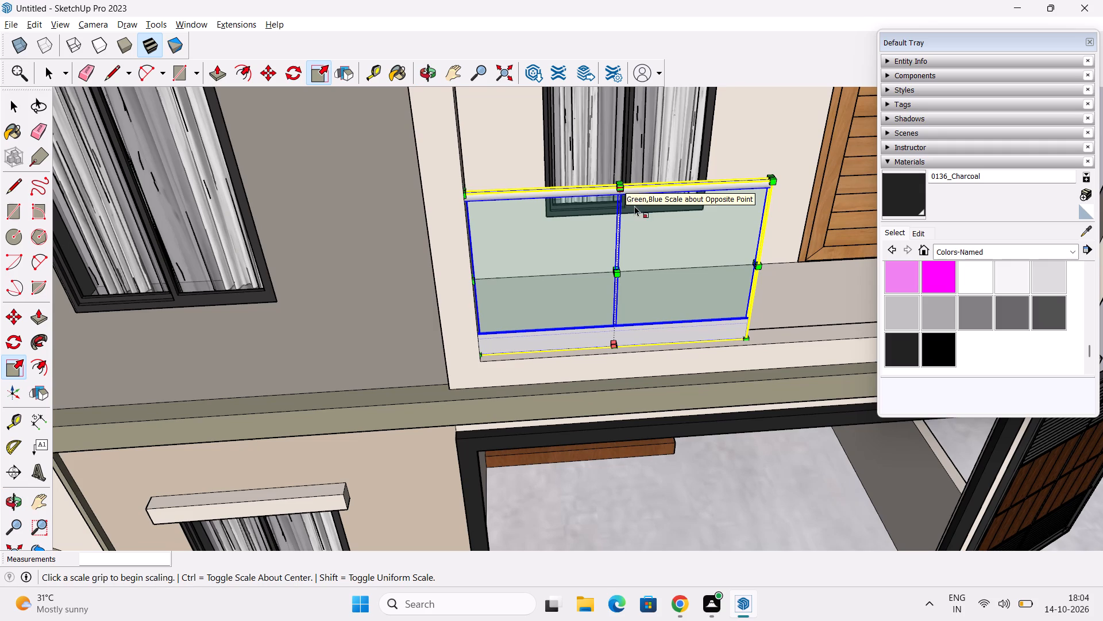
pyautogui.moveTo(615, 171); pyautogui.dragTo(617, 128, button='middle')
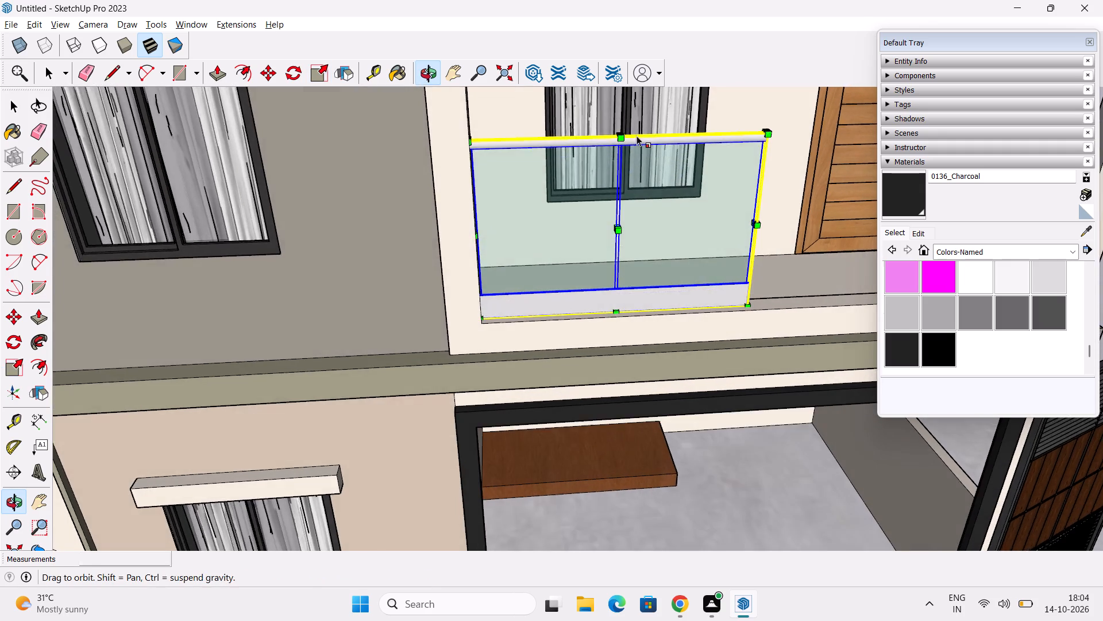
pyautogui.scroll(-12, 672, 202)
pyautogui.moveTo(695, 361); pyautogui.dragTo(557, 150, button='middle')
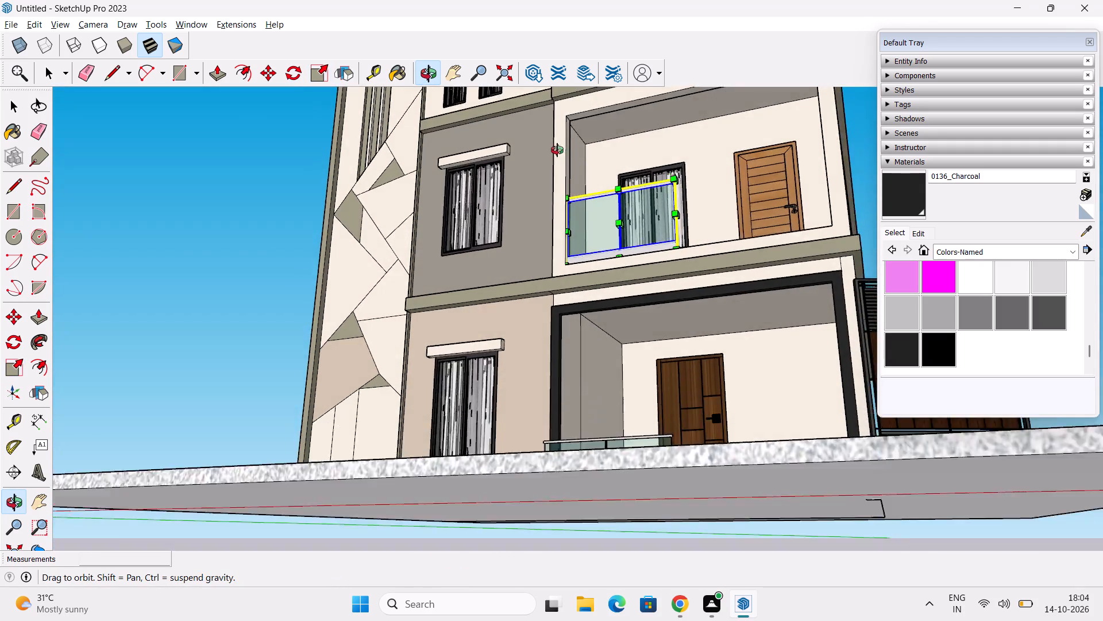
pyautogui.moveTo(557, 150); pyautogui.dragTo(612, 290, button='middle')
pyautogui.scroll(2, 634, 236)
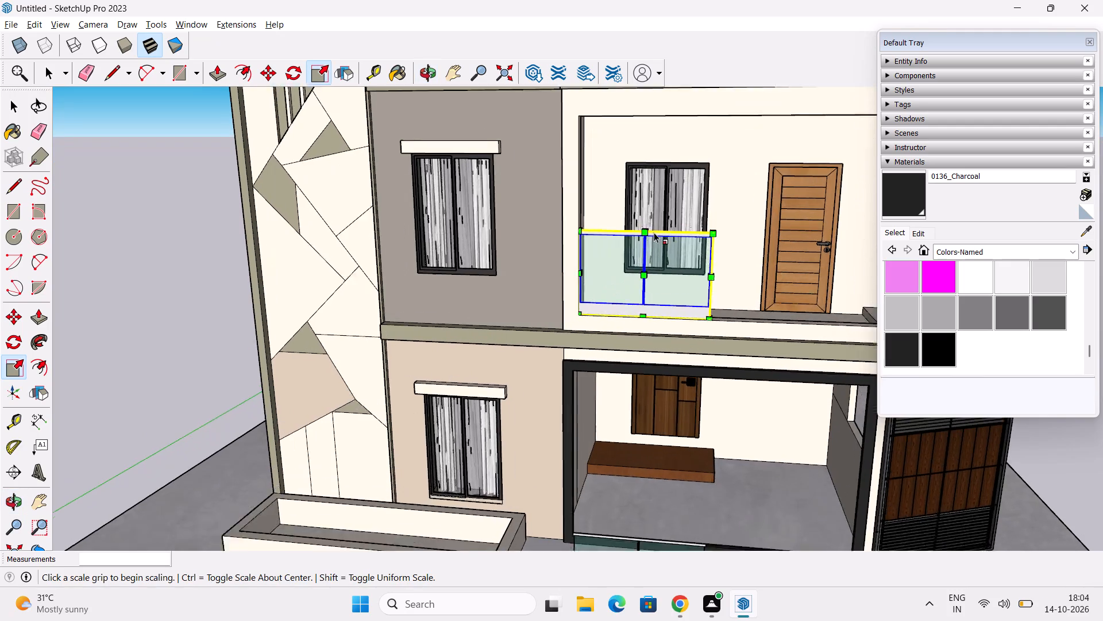
pyautogui.scroll(2, 654, 232)
pyautogui.moveTo(630, 266); pyautogui.dragTo(662, 392, button='middle')
pyautogui.scroll(5, 653, 349)
pyautogui.moveTo(663, 287); pyautogui.dragTo(663, 296, button='middle')
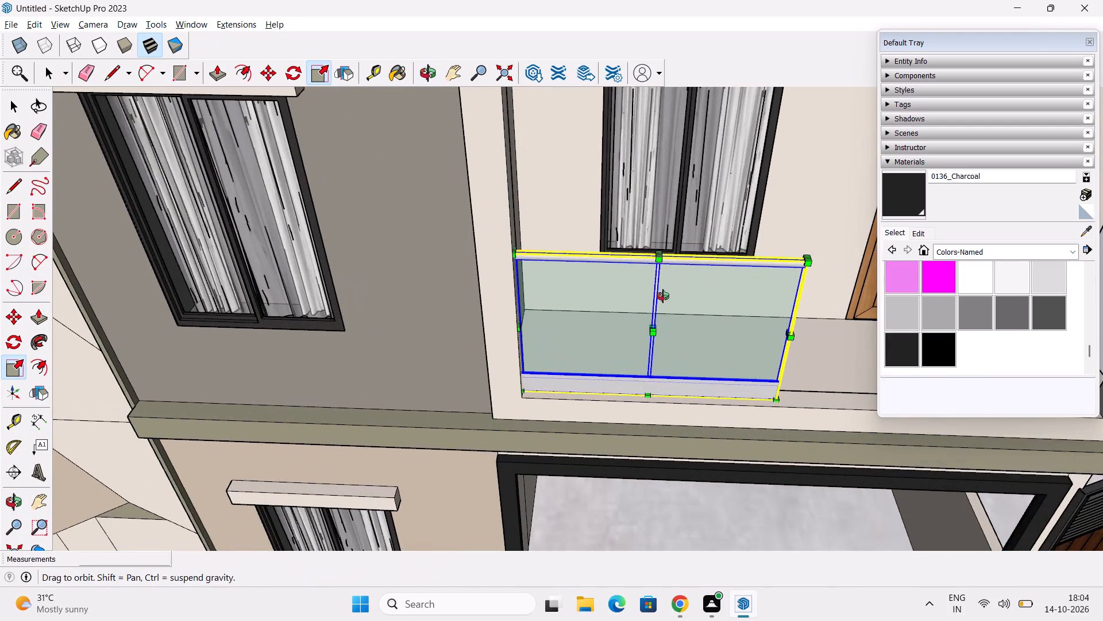
pyautogui.moveTo(663, 296); pyautogui.dragTo(657, 378, button='middle')
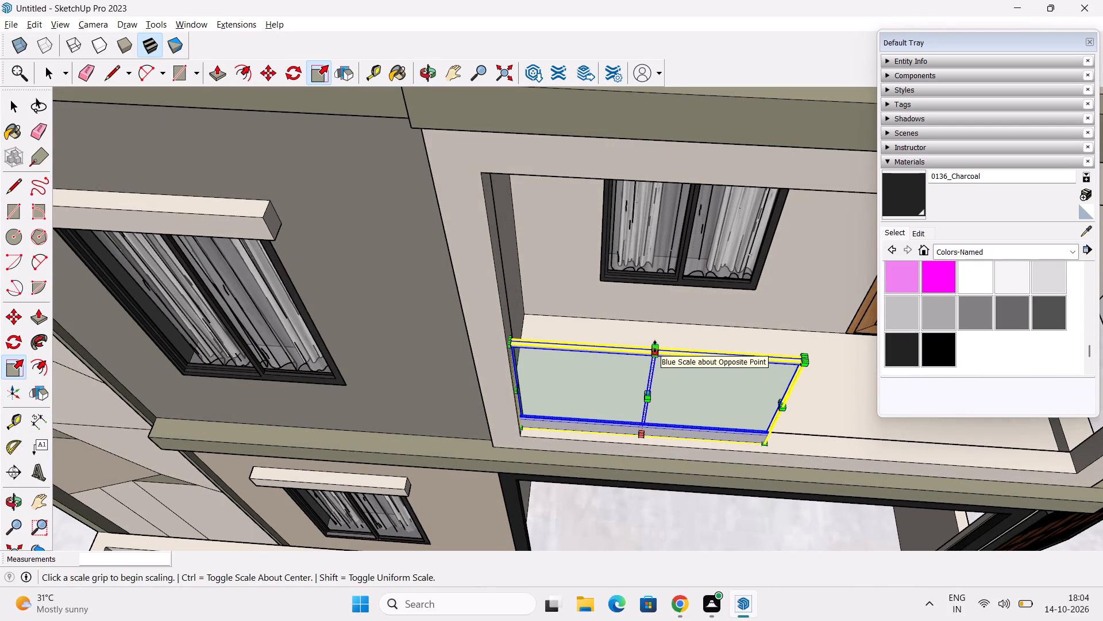
pyautogui.moveTo(655, 347); pyautogui.dragTo(653, 374)
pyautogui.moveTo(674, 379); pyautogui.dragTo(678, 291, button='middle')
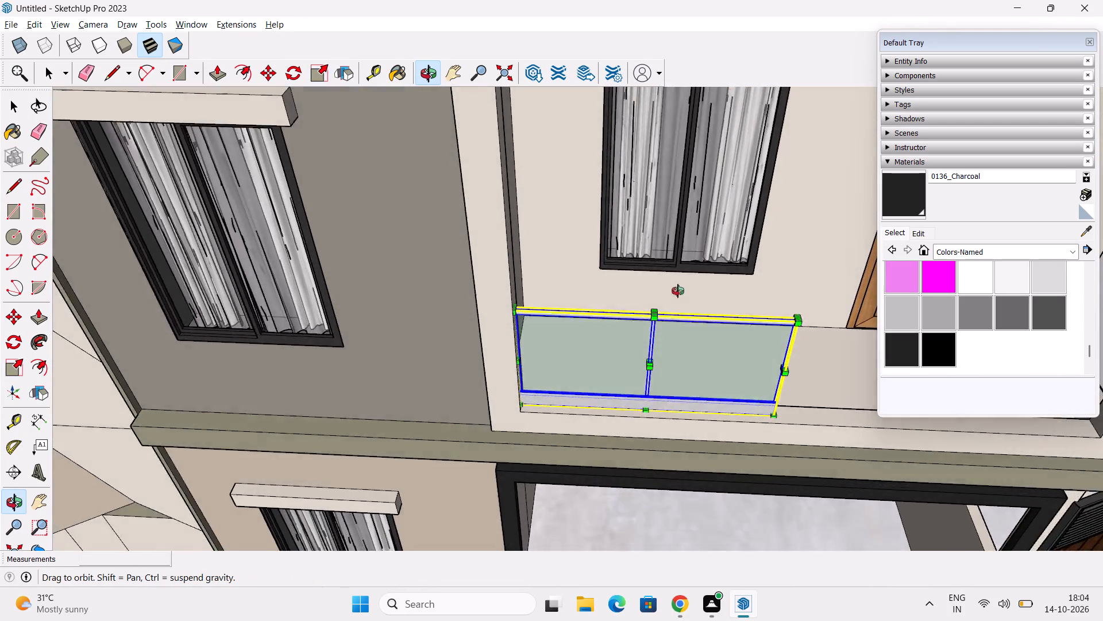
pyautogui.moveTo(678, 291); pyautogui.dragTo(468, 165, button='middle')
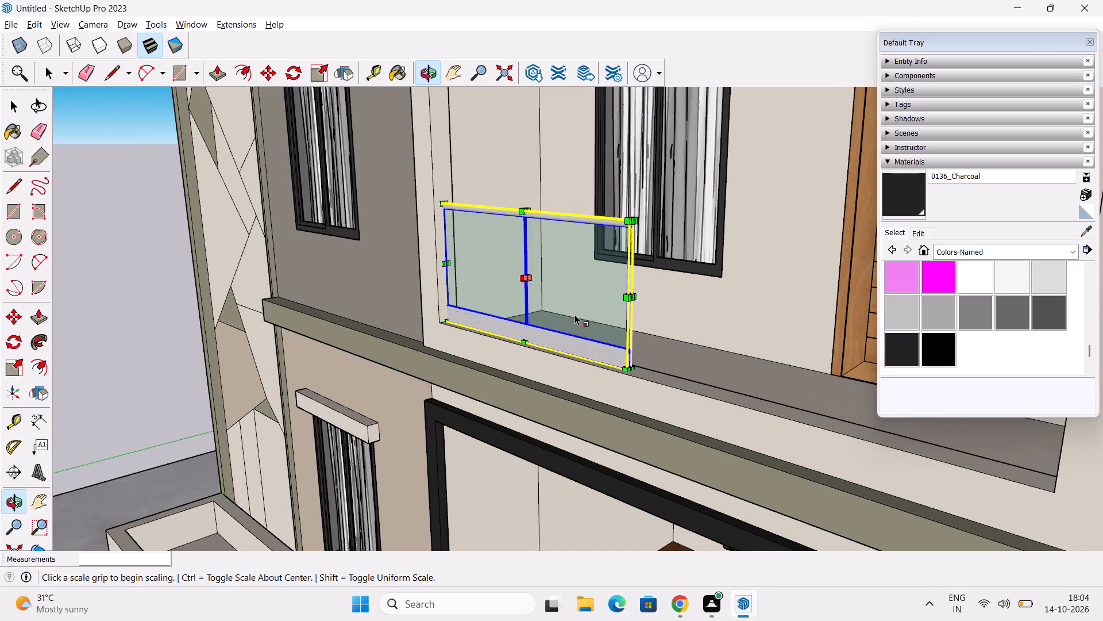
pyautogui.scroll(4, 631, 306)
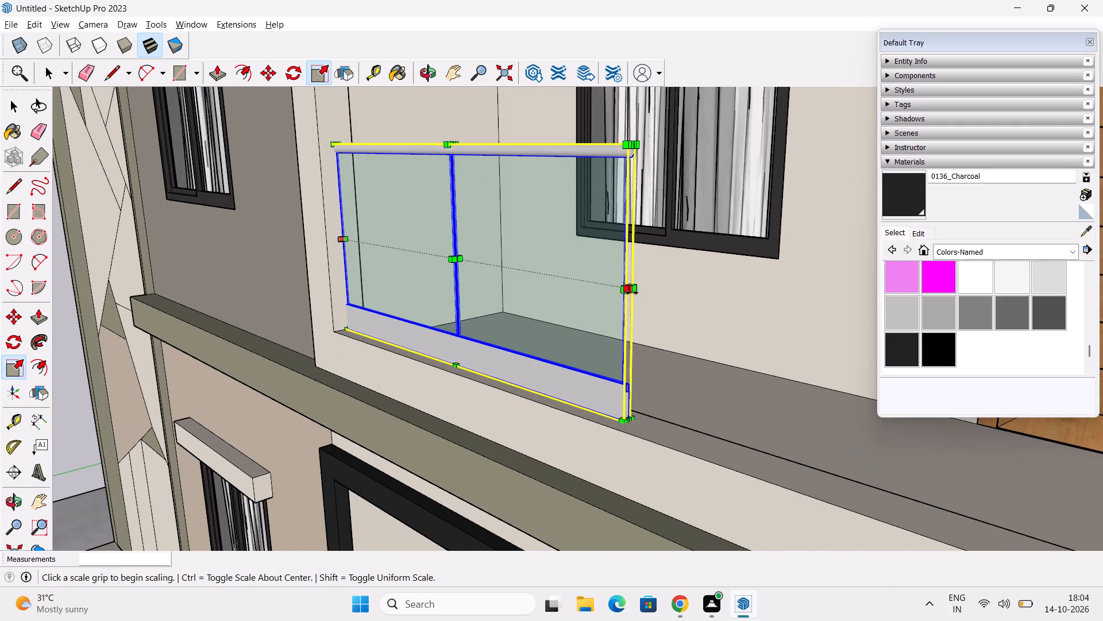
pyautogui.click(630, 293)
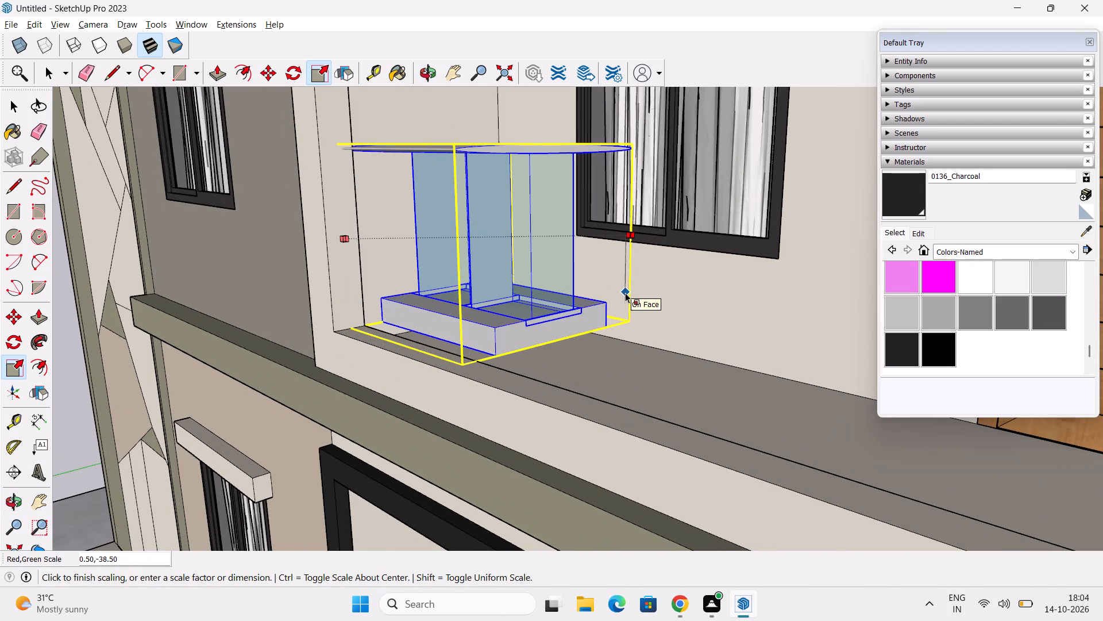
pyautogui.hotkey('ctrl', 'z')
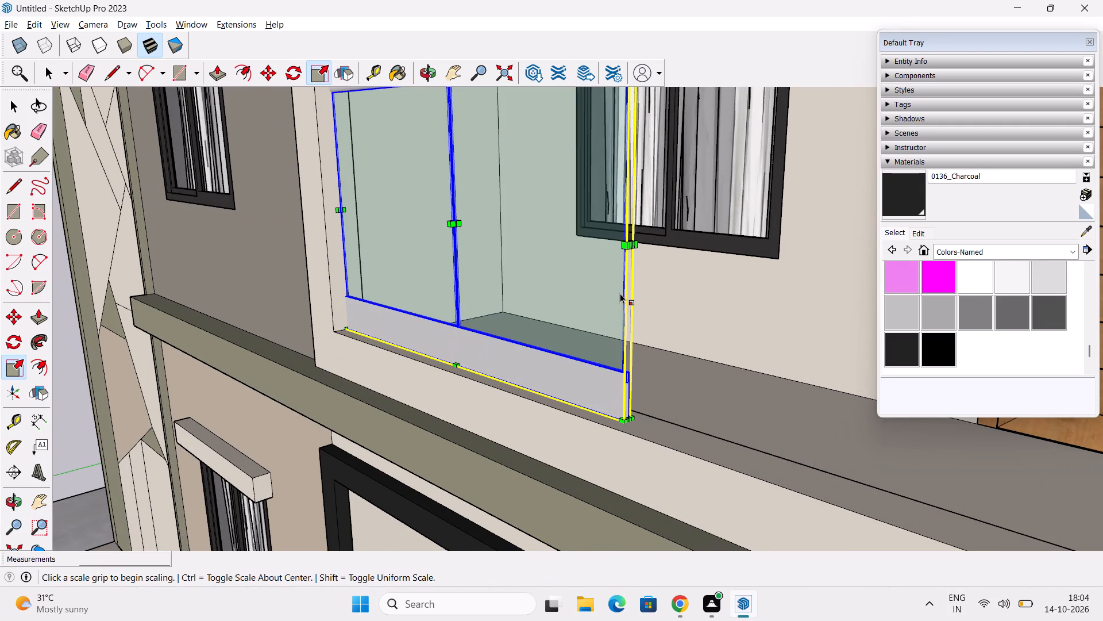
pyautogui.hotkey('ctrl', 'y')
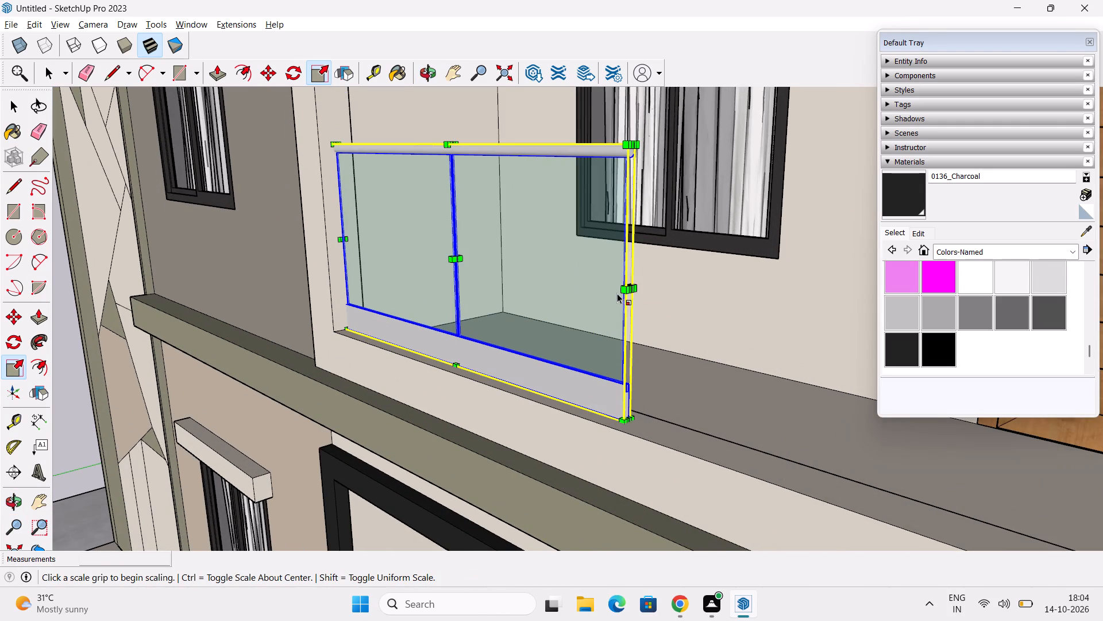
# Scale the balcony railing about 2.21 along the red axis to span the opening to its door-side end, and deselect it.
pyautogui.scroll(-5, 617, 293)
pyautogui.middleClick(734, 335)
pyautogui.keyDown('shift'); pyautogui.moveTo(734, 335); pyautogui.dragTo(614, 233, button='middle'); pyautogui.keyUp('shift')
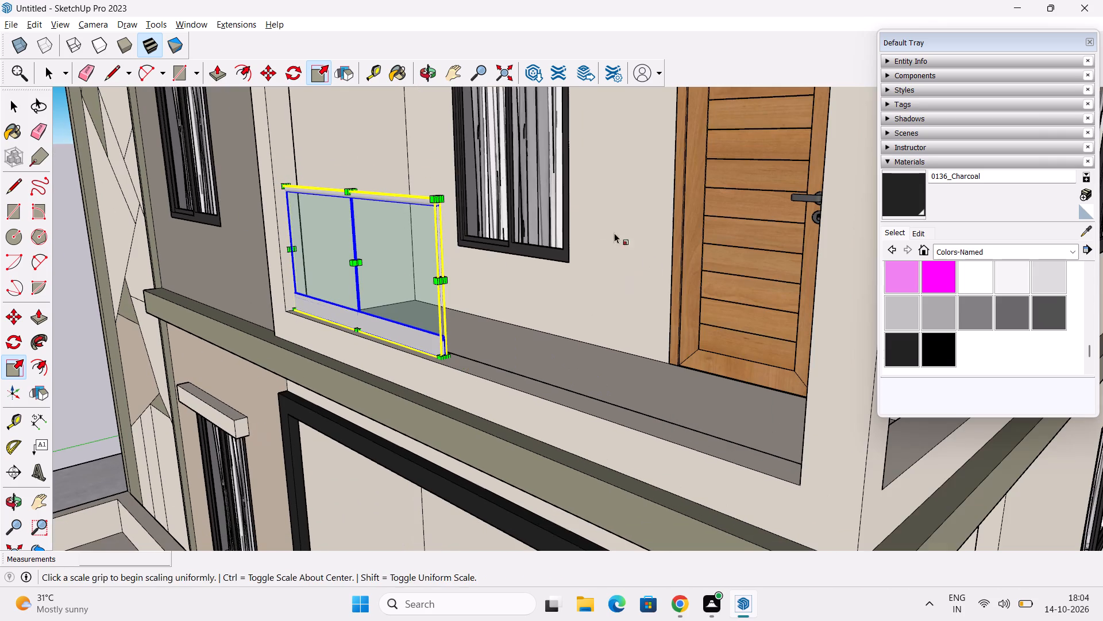
pyautogui.keyDown('shift'); pyautogui.moveTo(614, 233); pyautogui.dragTo(533, 191, button='middle'); pyautogui.keyUp('shift')
pyautogui.scroll(1, 430, 296)
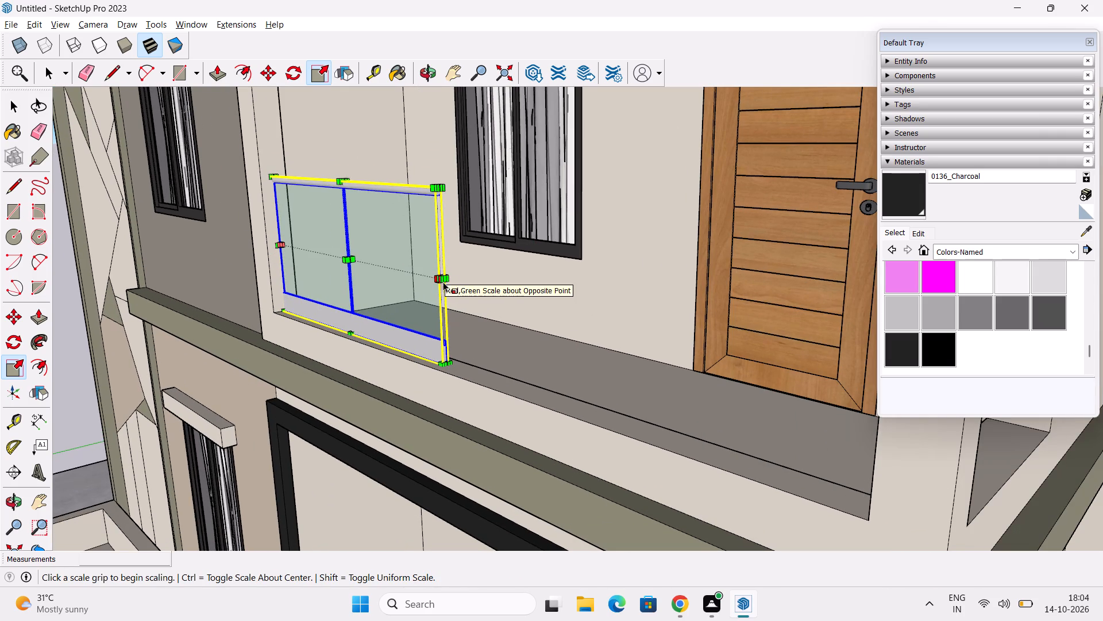
pyautogui.moveTo(446, 278); pyautogui.dragTo(546, 312)
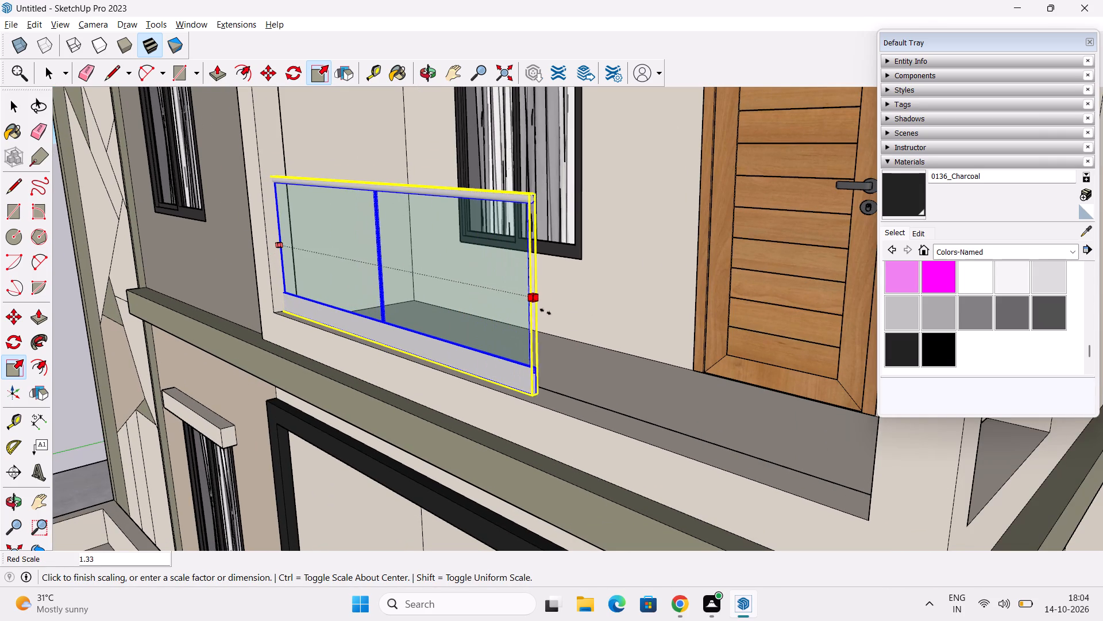
pyautogui.moveTo(546, 312); pyautogui.dragTo(873, 464)
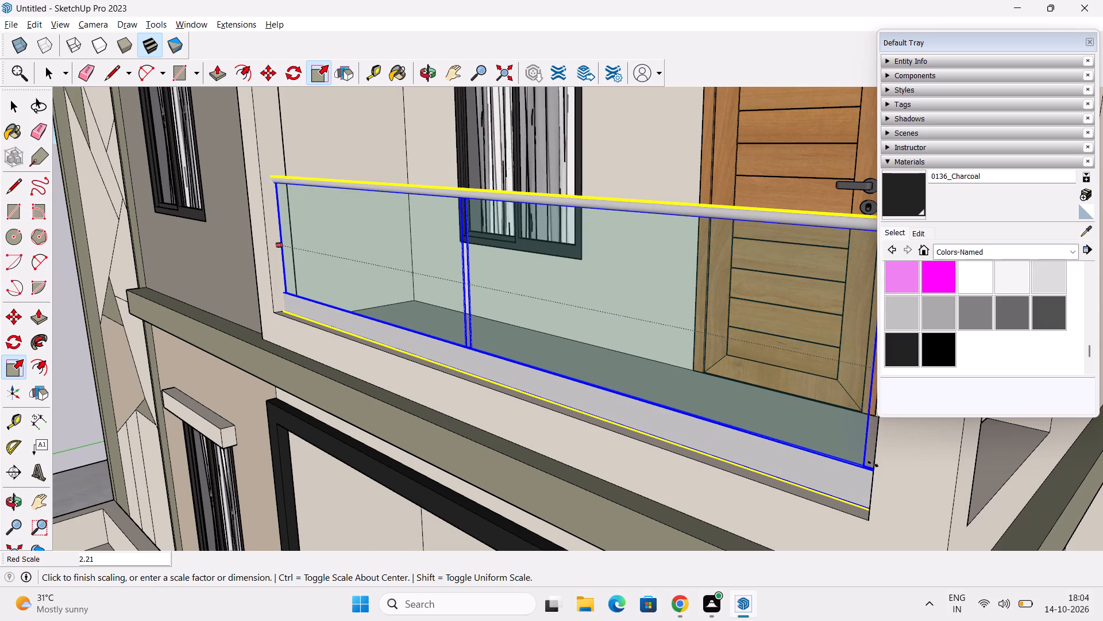
pyautogui.moveTo(873, 464); pyautogui.dragTo(876, 465)
pyautogui.scroll(-7, 869, 474)
pyautogui.scroll(-6, 812, 471)
pyautogui.press('space')
pyautogui.moveTo(126, 413); pyautogui.dragTo(132, 413)
# Rotate the railing copy on the ground 90 degrees around its bottom corner farthest from the planter, perpendicular to the porch front.
pyautogui.scroll(-4, 324, 335)
pyautogui.moveTo(617, 409); pyautogui.dragTo(810, 329, button='middle')
pyautogui.scroll(-2, 742, 381)
pyautogui.keyDown('shift'); pyautogui.moveTo(661, 447); pyautogui.dragTo(610, 316, button='middle'); pyautogui.keyUp('shift')
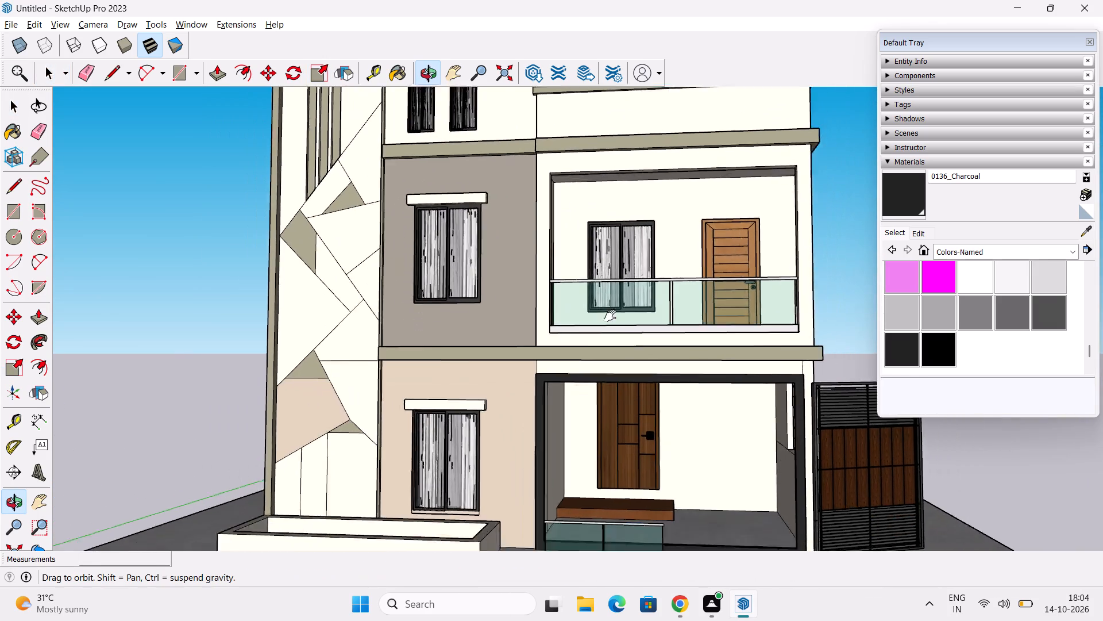
pyautogui.keyDown('shift'); pyautogui.moveTo(610, 316); pyautogui.dragTo(597, 243, button='middle'); pyautogui.keyUp('shift')
pyautogui.moveTo(597, 243); pyautogui.dragTo(543, 353, button='middle')
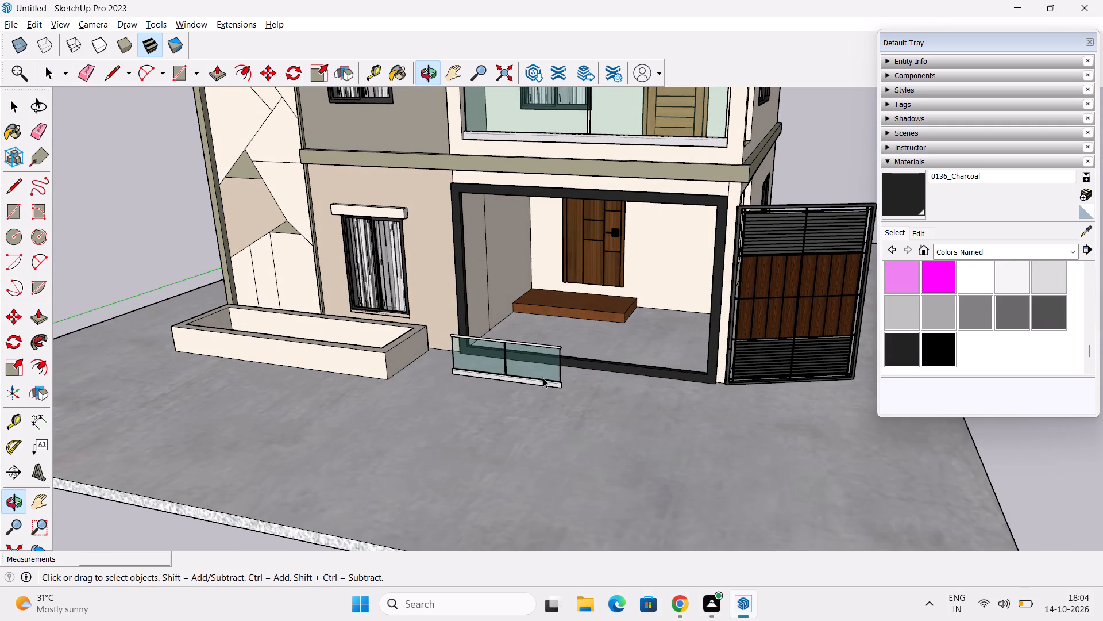
pyautogui.click(543, 378)
pyautogui.click(6, 338)
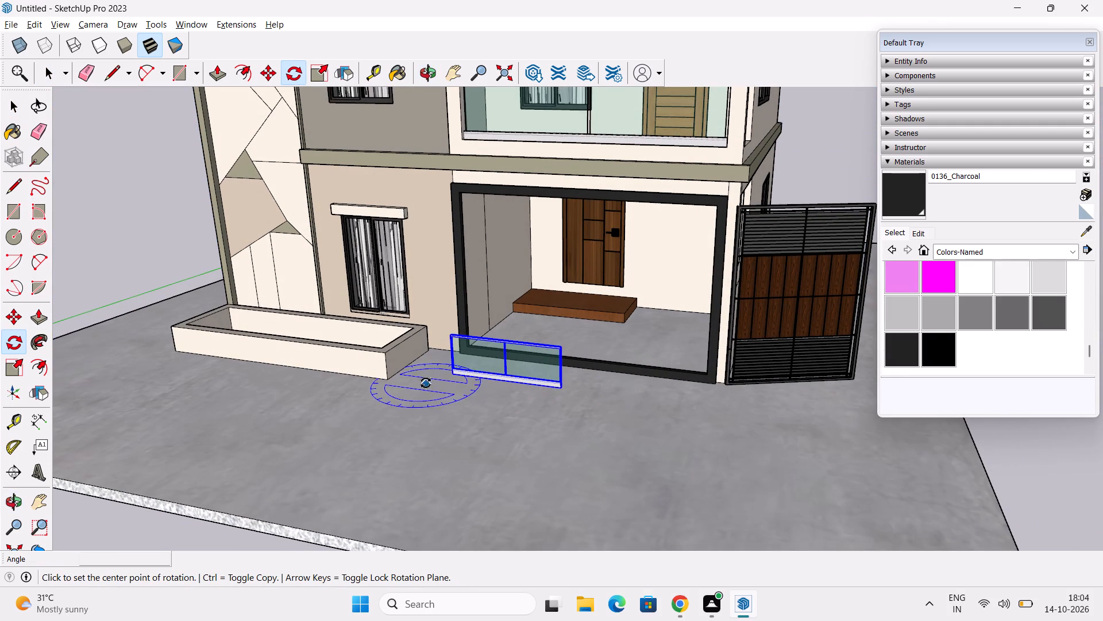
pyautogui.click(558, 394)
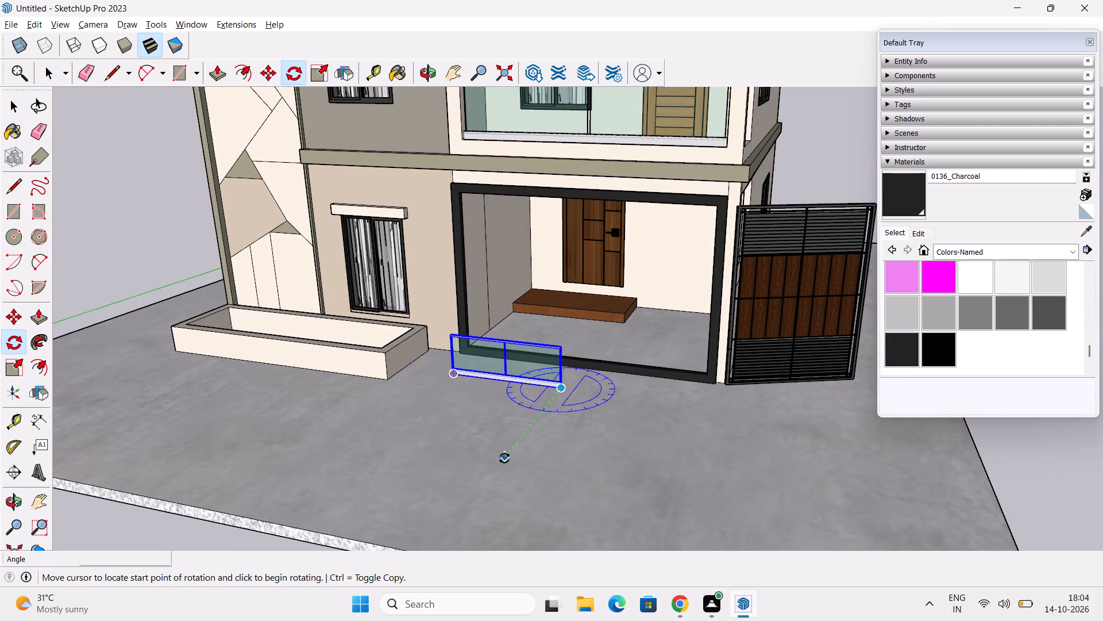
pyautogui.click(504, 458)
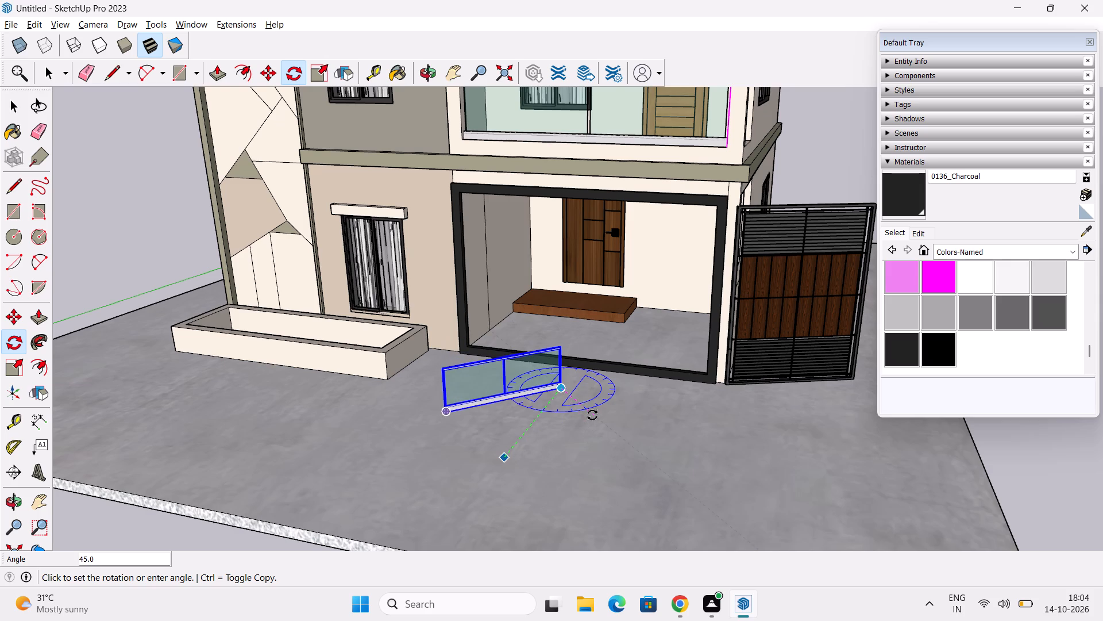
pyautogui.write('90')
pyautogui.press('Return')
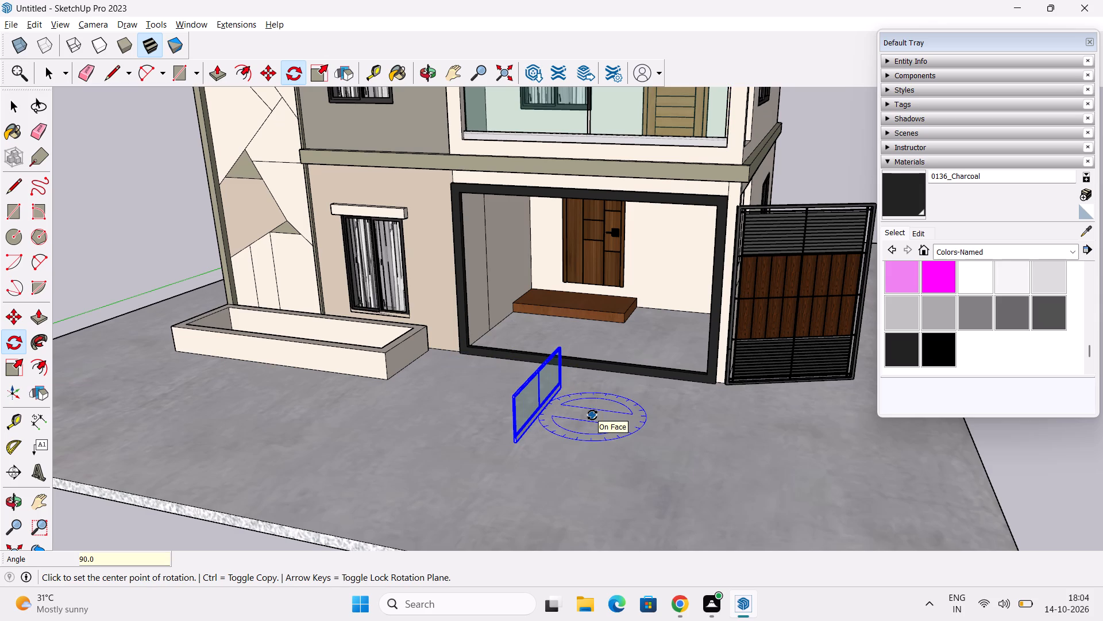
pyautogui.press('space')
pyautogui.scroll(5, 515, 463)
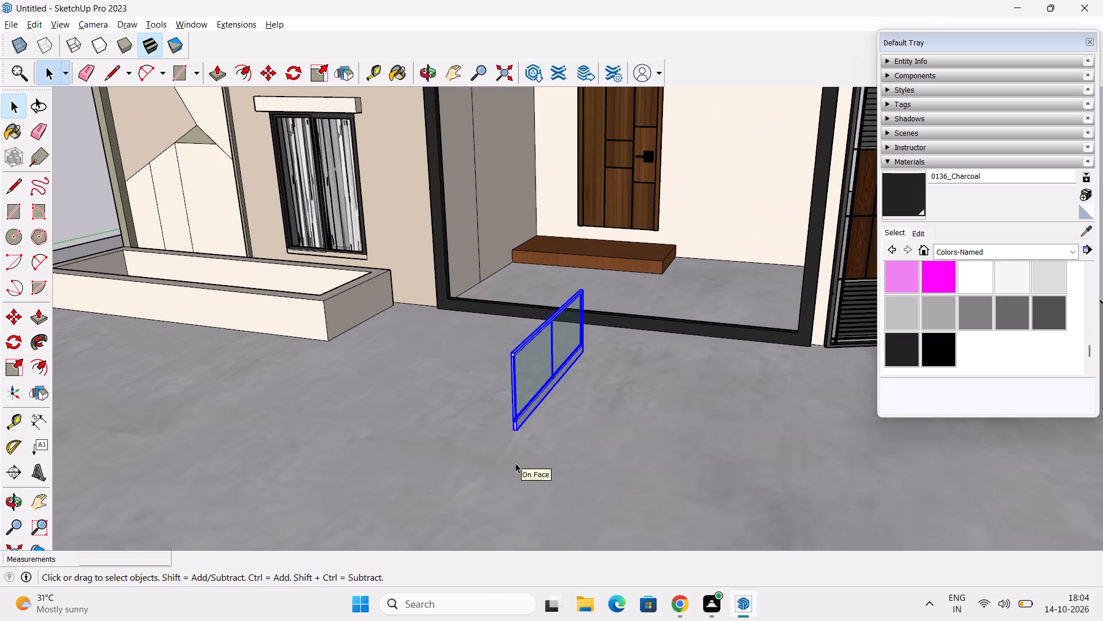
# Move the rotated railing by its bottom corner from the ground onto the sill of the balcony's side opening, against the front corner post.
pyautogui.press('m')
pyautogui.scroll(14, 531, 457)
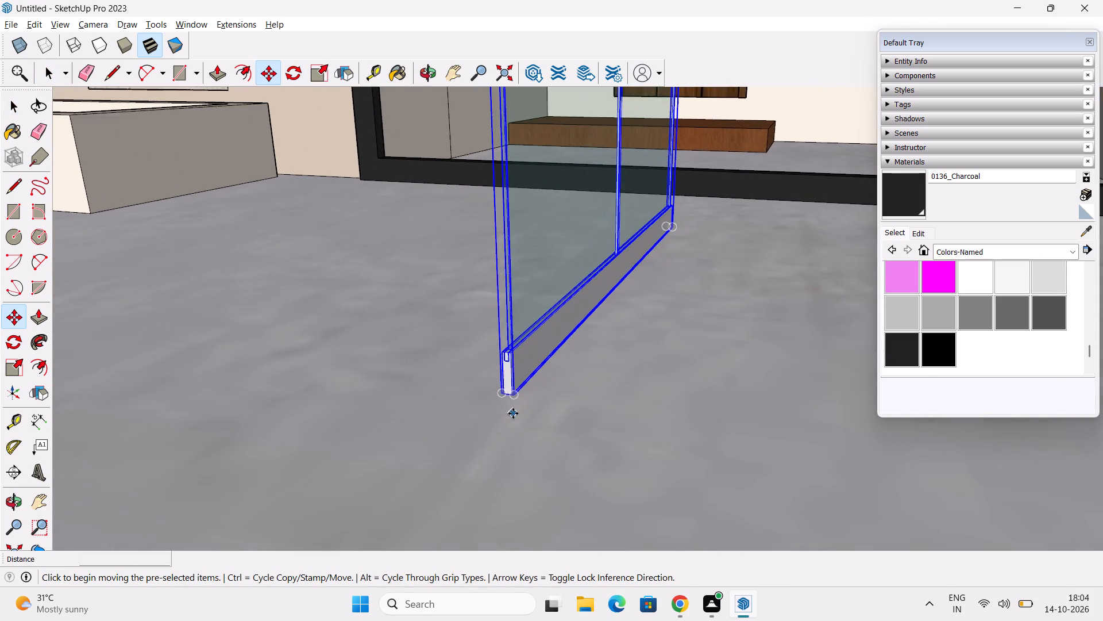
pyautogui.scroll(3, 513, 413)
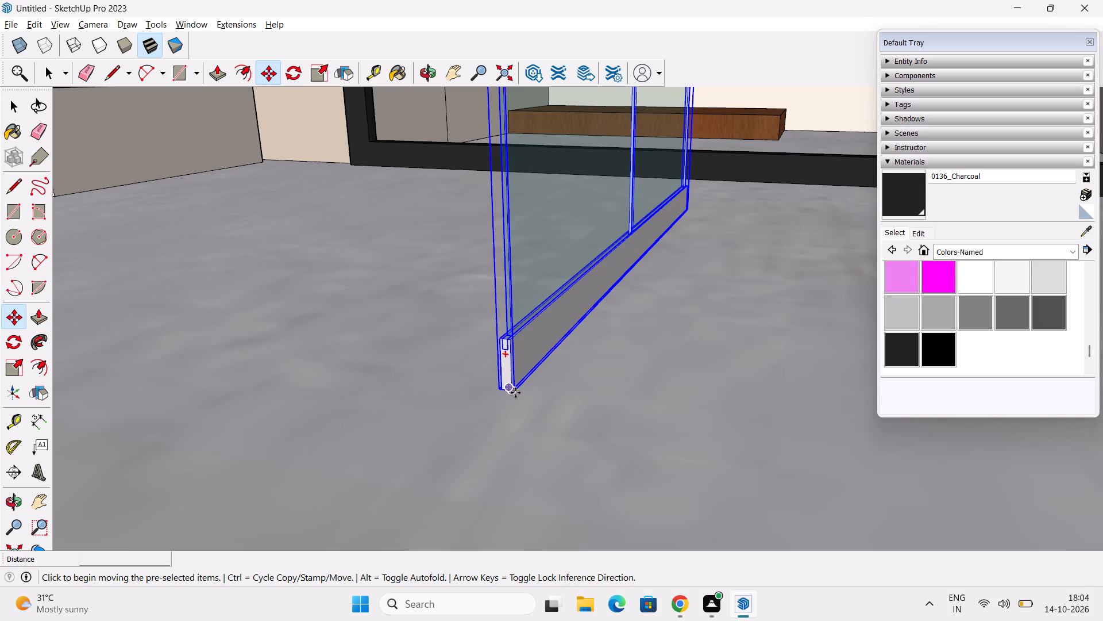
pyautogui.click(515, 393)
pyautogui.scroll(-7, 570, 332)
pyautogui.keyDown('shift'); pyautogui.moveTo(577, 333); pyautogui.dragTo(442, 521, button='middle'); pyautogui.keyUp('shift')
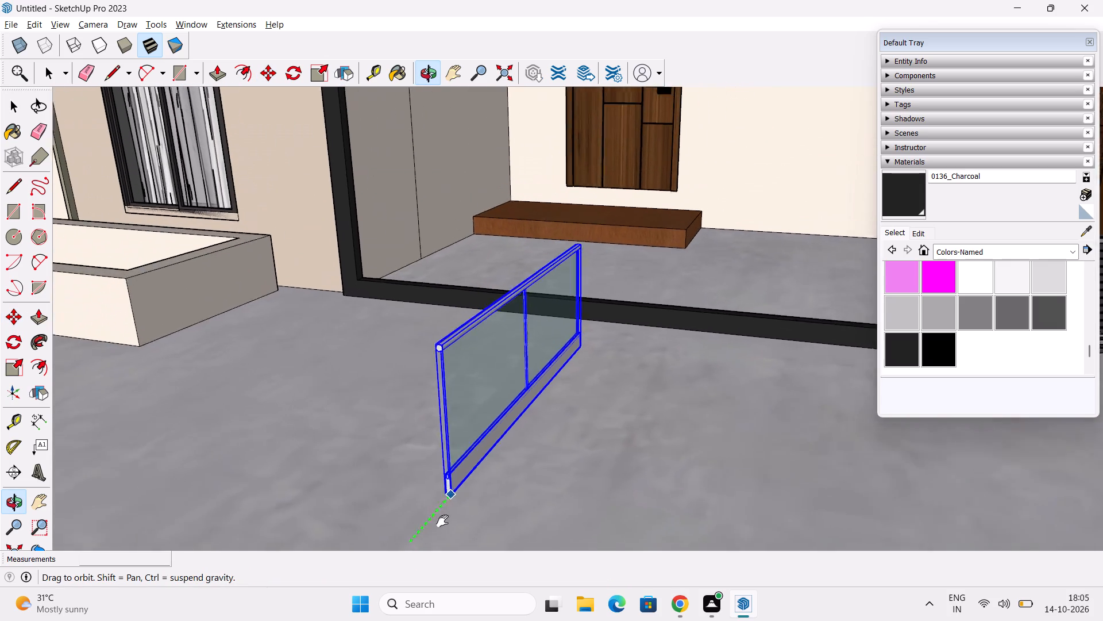
pyautogui.keyDown('shift'); pyautogui.moveTo(442, 521); pyautogui.dragTo(404, 586, button='middle'); pyautogui.keyUp('shift')
pyautogui.scroll(-12, 494, 447)
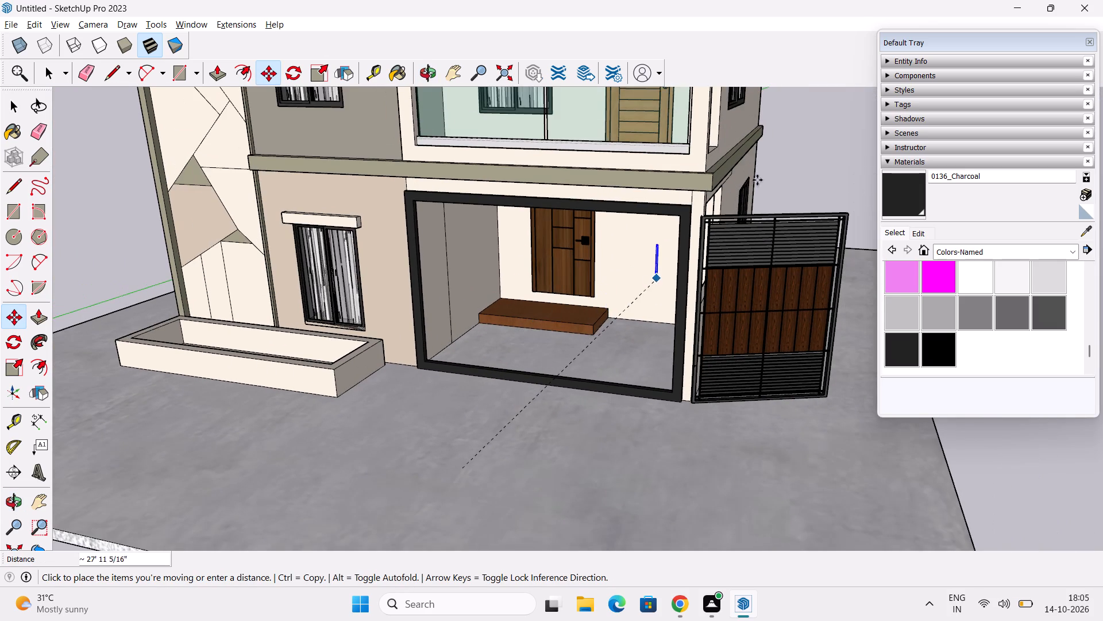
pyautogui.moveTo(738, 160); pyautogui.dragTo(568, 237, button='middle')
pyautogui.scroll(3, 627, 222)
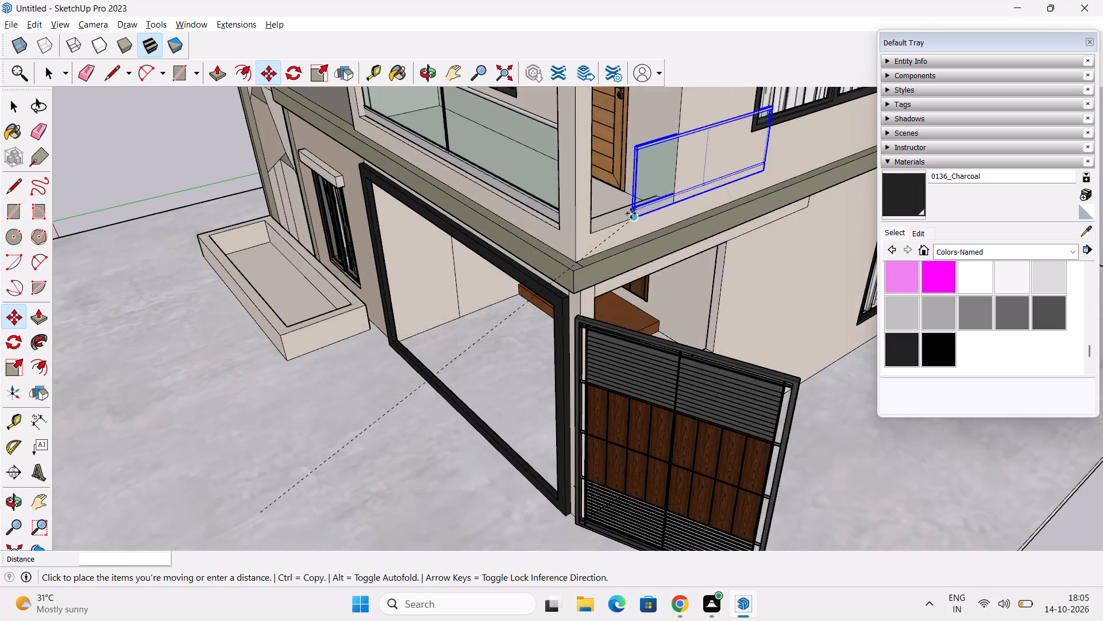
pyautogui.scroll(16, 626, 213)
pyautogui.moveTo(572, 251); pyautogui.dragTo(448, 273, button='middle')
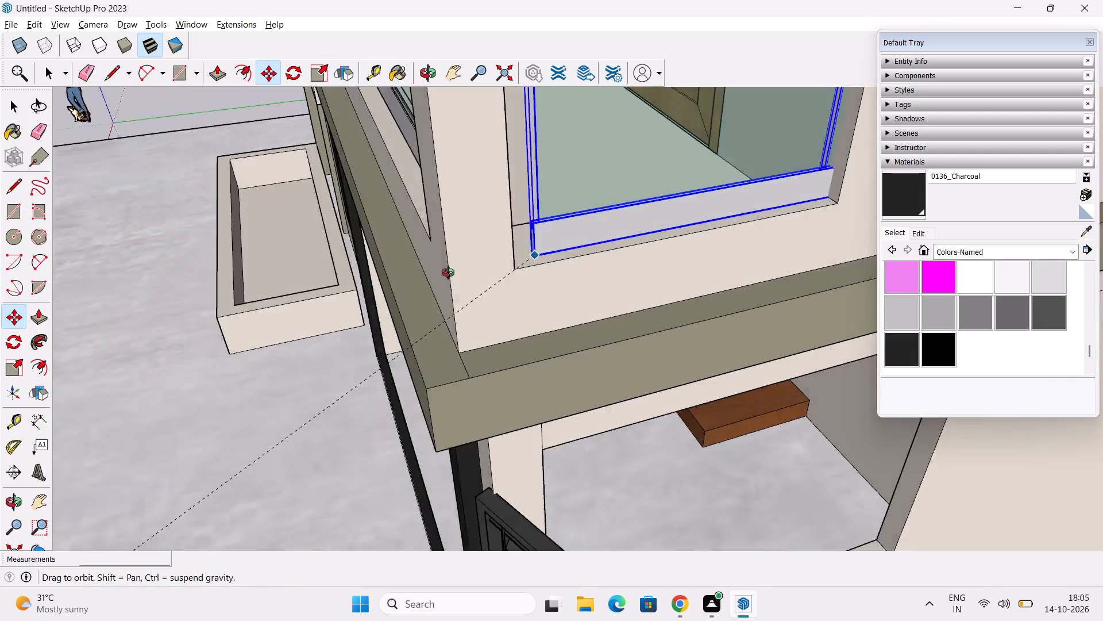
pyautogui.moveTo(448, 273); pyautogui.dragTo(261, 306, button='middle')
pyautogui.scroll(1, 261, 306)
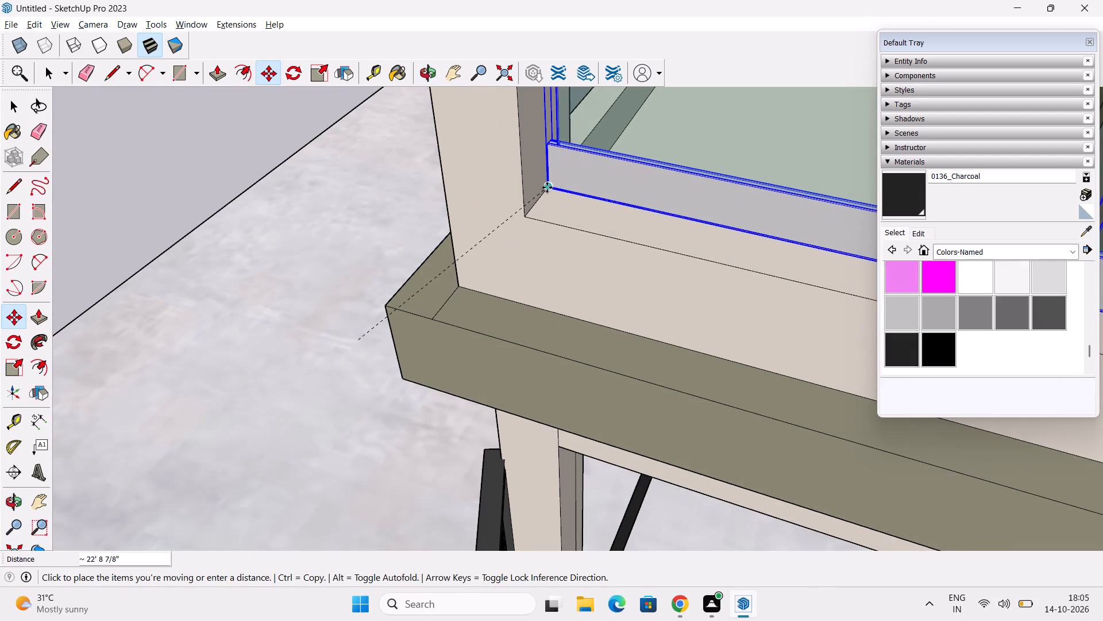
pyautogui.click(541, 189)
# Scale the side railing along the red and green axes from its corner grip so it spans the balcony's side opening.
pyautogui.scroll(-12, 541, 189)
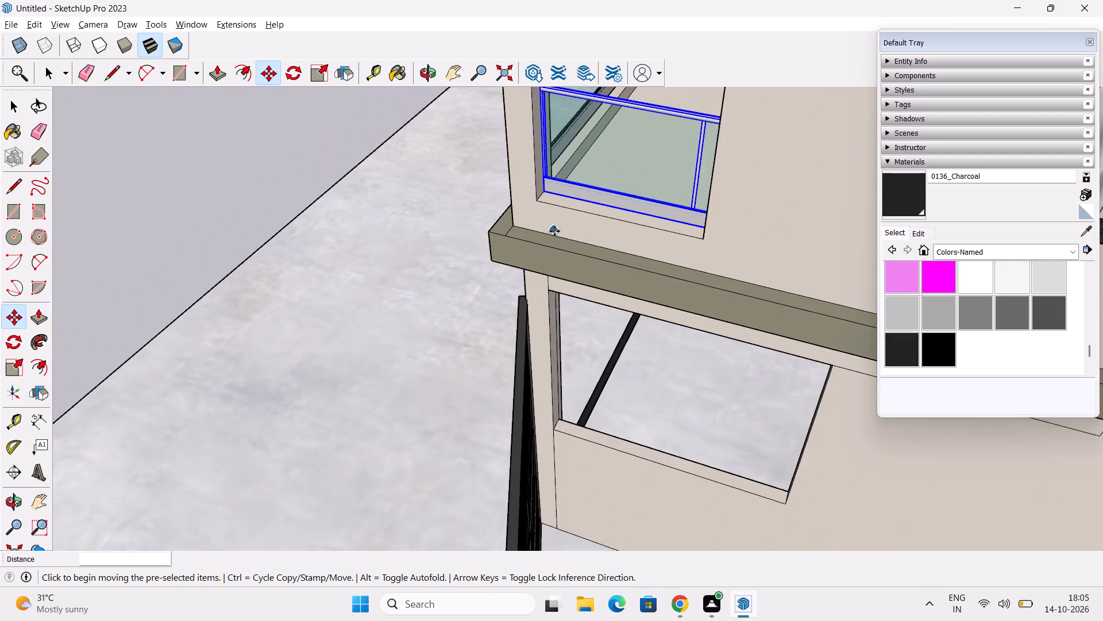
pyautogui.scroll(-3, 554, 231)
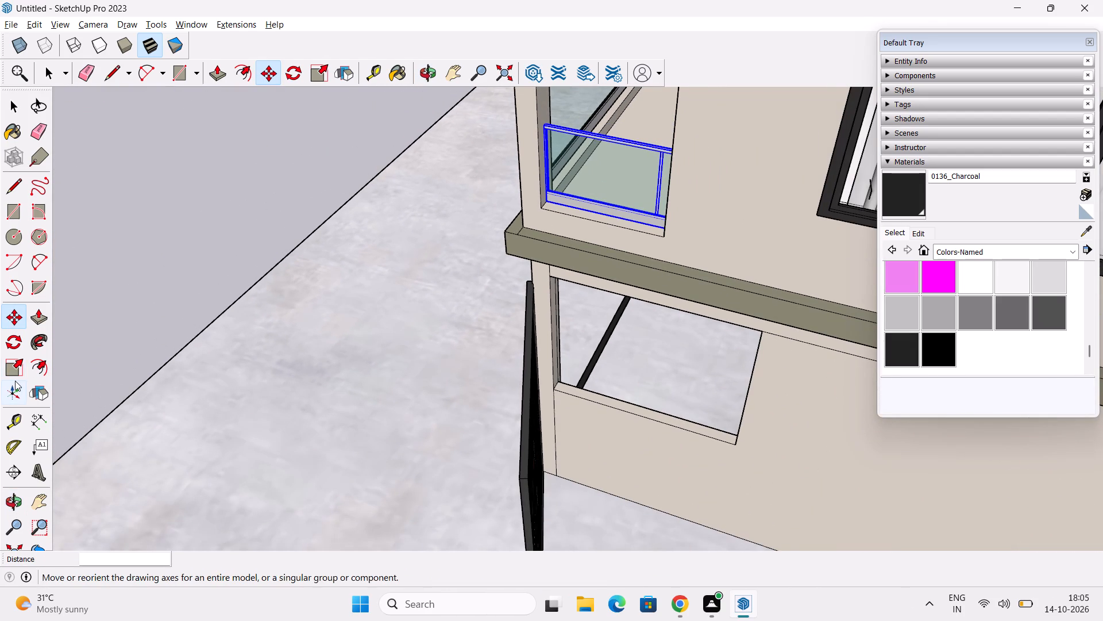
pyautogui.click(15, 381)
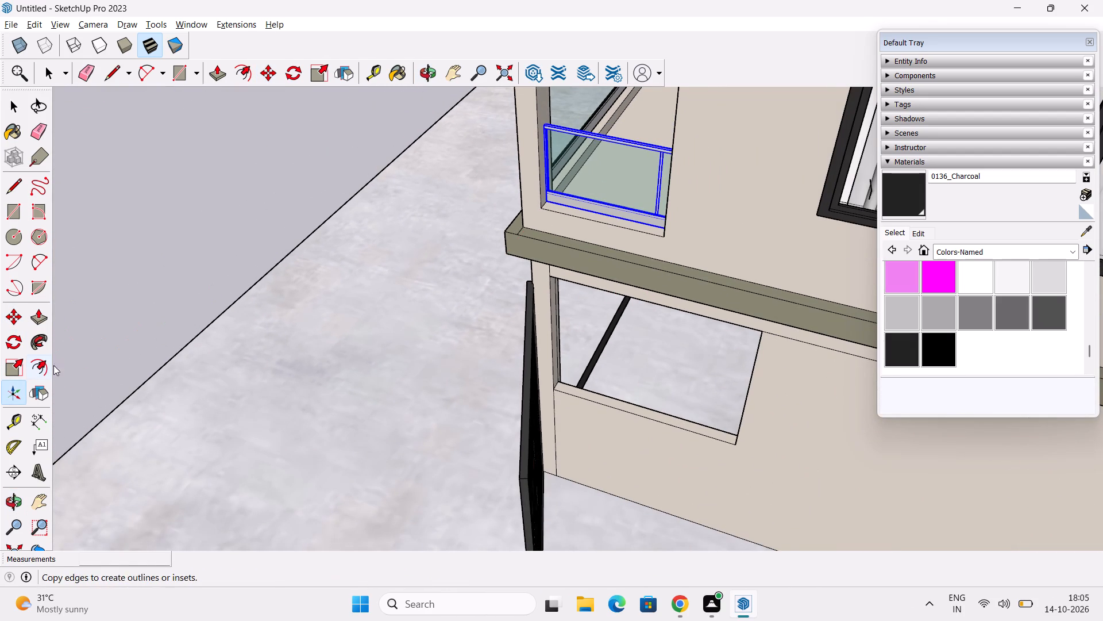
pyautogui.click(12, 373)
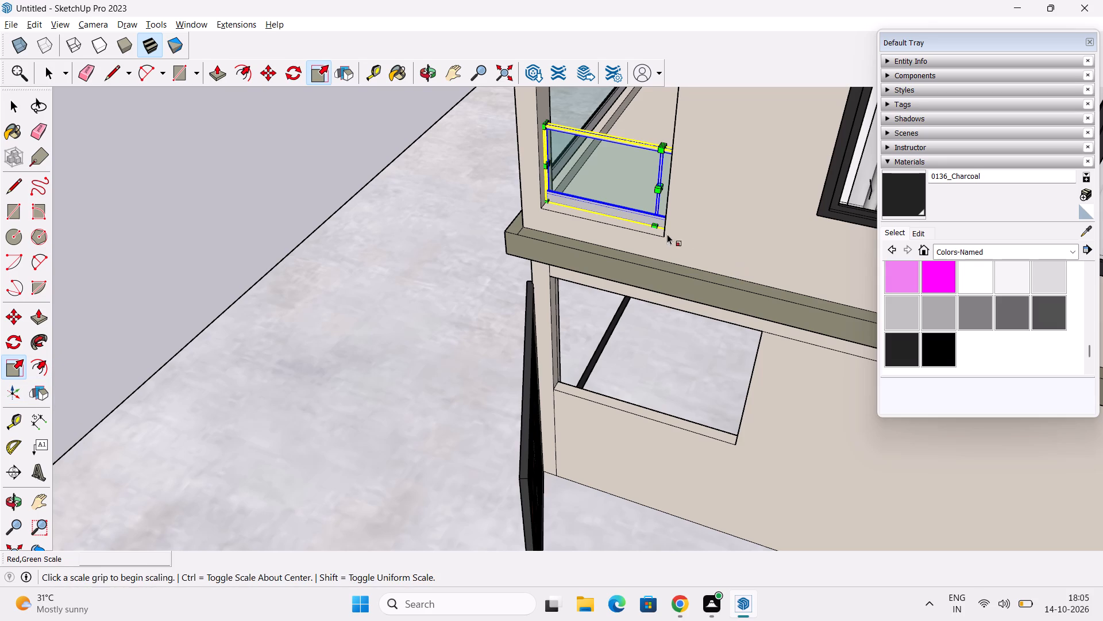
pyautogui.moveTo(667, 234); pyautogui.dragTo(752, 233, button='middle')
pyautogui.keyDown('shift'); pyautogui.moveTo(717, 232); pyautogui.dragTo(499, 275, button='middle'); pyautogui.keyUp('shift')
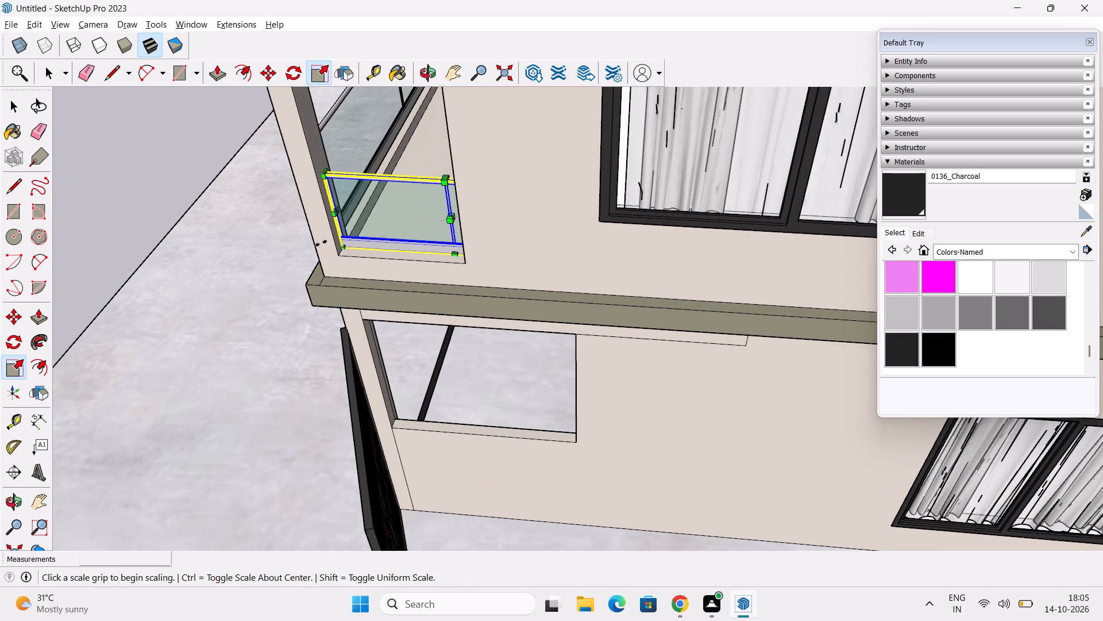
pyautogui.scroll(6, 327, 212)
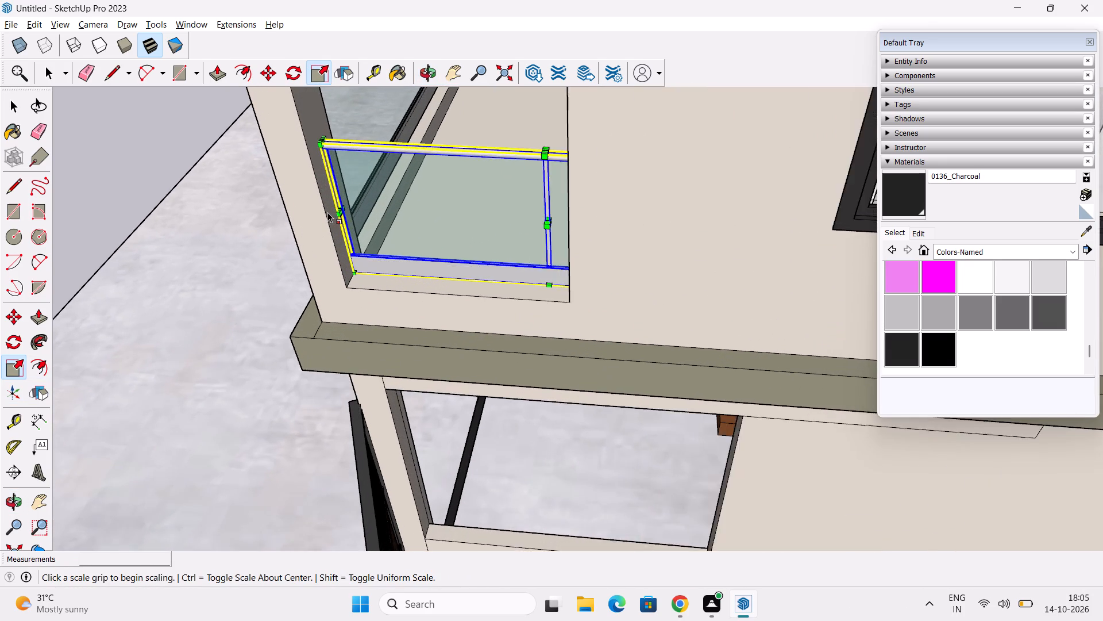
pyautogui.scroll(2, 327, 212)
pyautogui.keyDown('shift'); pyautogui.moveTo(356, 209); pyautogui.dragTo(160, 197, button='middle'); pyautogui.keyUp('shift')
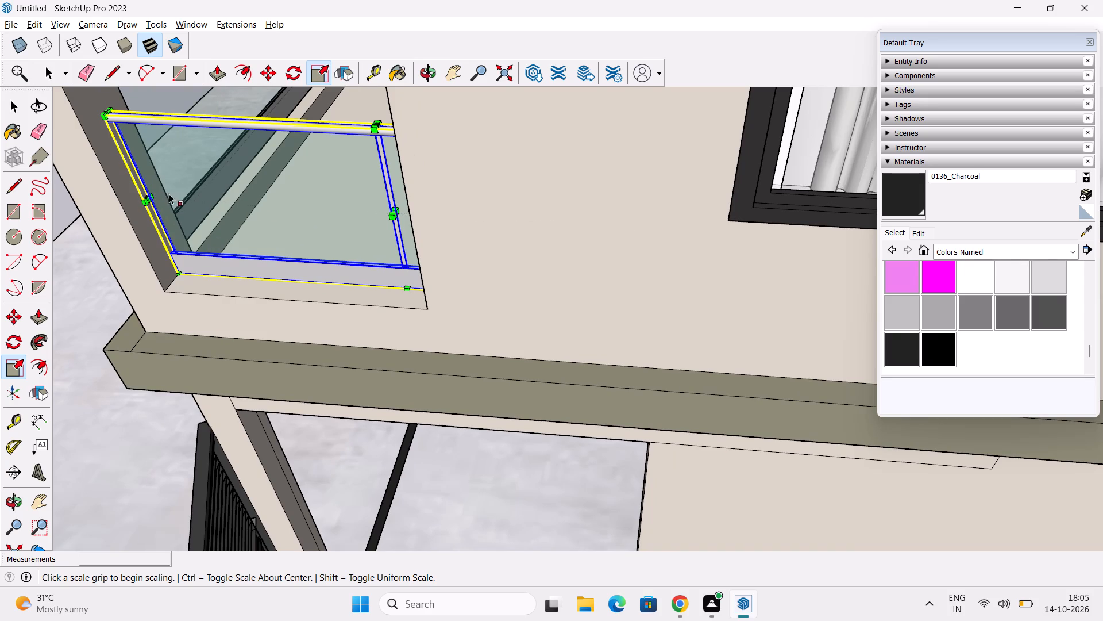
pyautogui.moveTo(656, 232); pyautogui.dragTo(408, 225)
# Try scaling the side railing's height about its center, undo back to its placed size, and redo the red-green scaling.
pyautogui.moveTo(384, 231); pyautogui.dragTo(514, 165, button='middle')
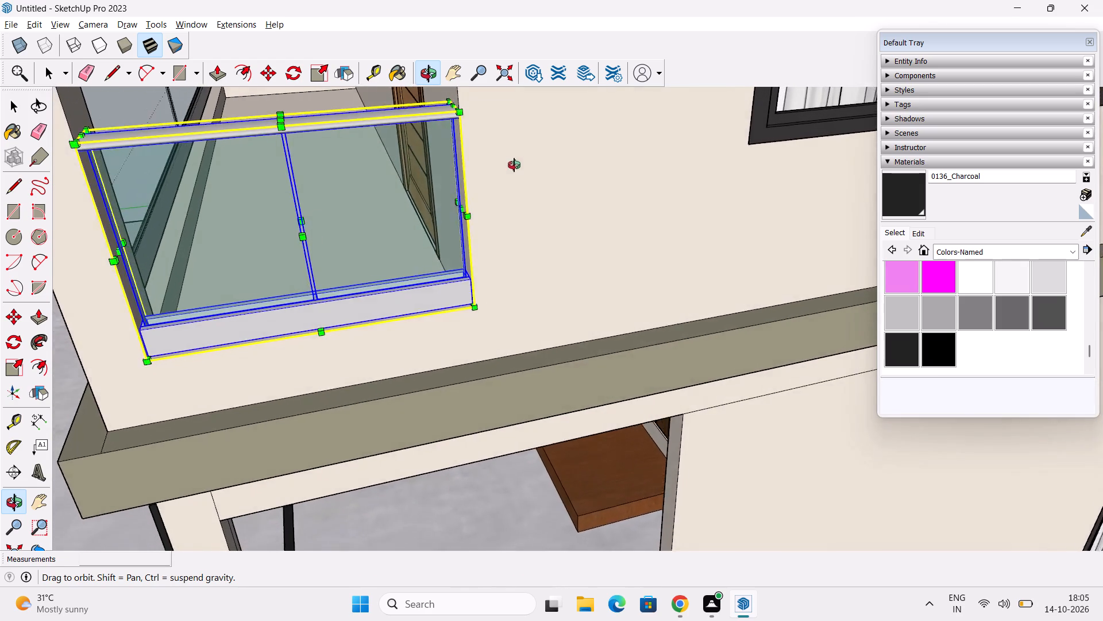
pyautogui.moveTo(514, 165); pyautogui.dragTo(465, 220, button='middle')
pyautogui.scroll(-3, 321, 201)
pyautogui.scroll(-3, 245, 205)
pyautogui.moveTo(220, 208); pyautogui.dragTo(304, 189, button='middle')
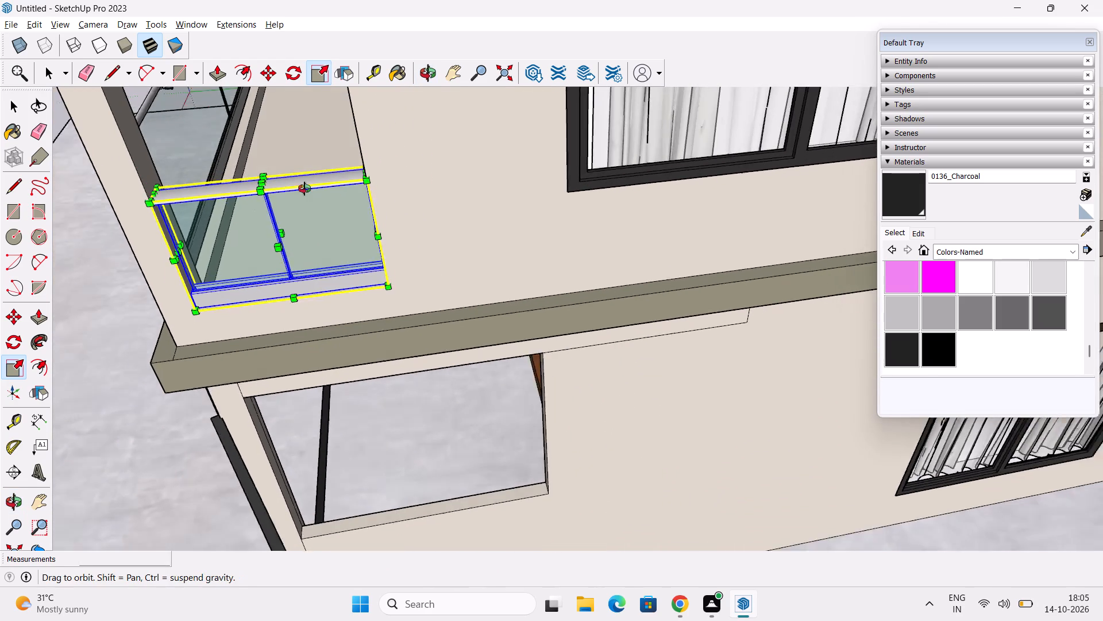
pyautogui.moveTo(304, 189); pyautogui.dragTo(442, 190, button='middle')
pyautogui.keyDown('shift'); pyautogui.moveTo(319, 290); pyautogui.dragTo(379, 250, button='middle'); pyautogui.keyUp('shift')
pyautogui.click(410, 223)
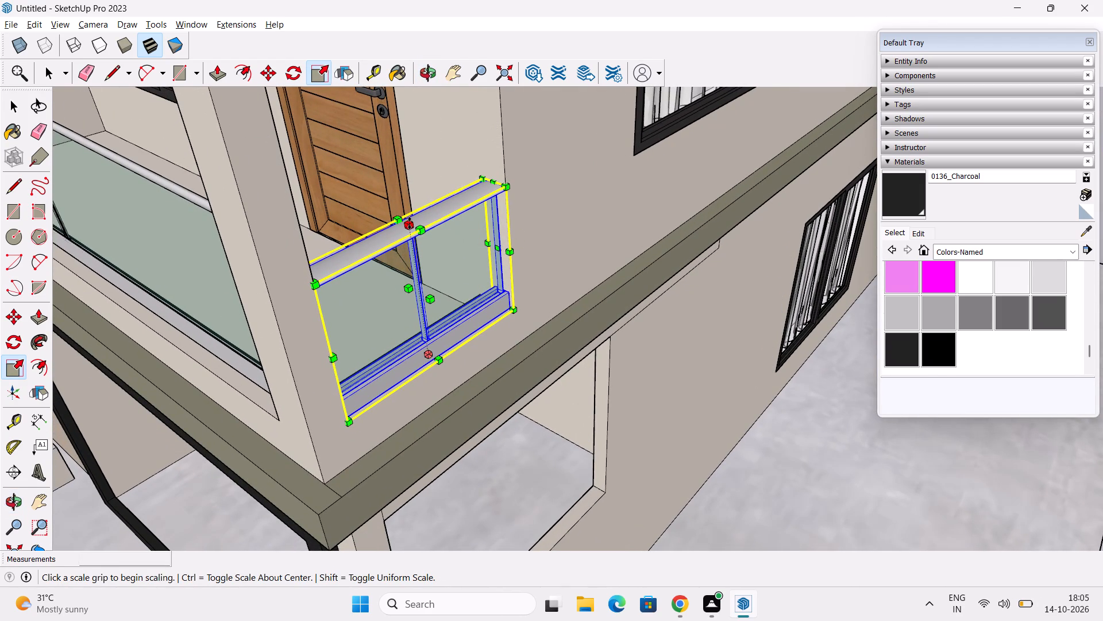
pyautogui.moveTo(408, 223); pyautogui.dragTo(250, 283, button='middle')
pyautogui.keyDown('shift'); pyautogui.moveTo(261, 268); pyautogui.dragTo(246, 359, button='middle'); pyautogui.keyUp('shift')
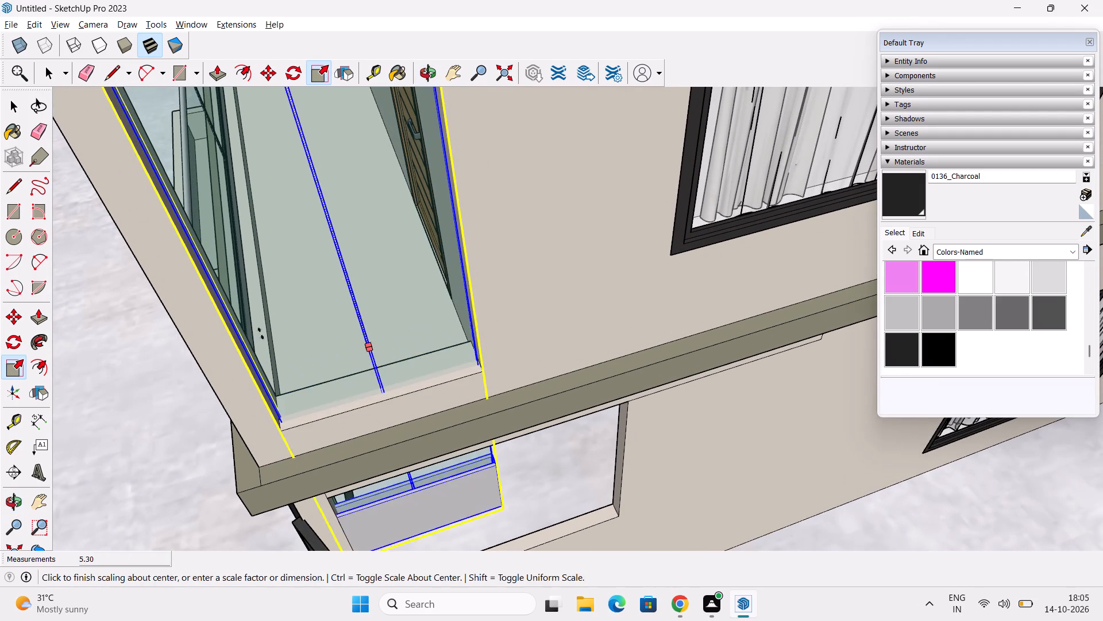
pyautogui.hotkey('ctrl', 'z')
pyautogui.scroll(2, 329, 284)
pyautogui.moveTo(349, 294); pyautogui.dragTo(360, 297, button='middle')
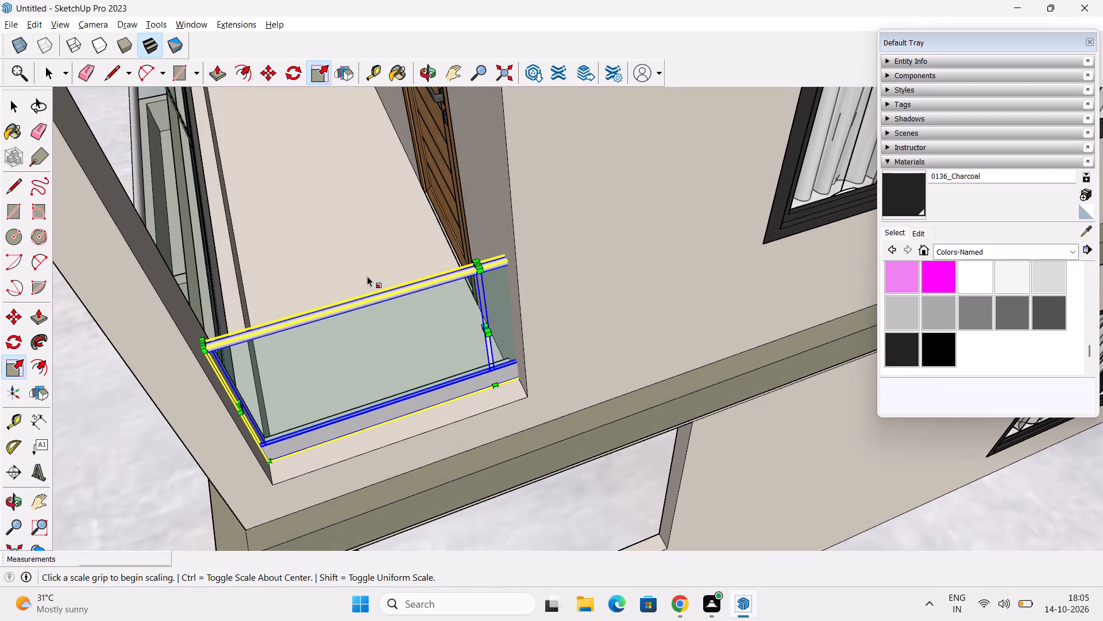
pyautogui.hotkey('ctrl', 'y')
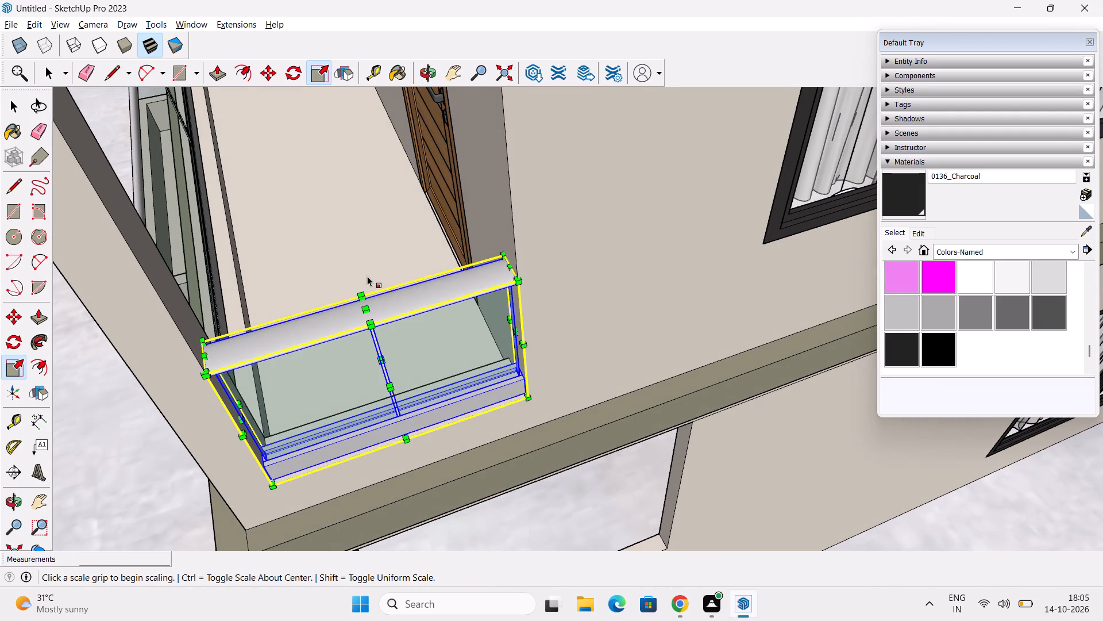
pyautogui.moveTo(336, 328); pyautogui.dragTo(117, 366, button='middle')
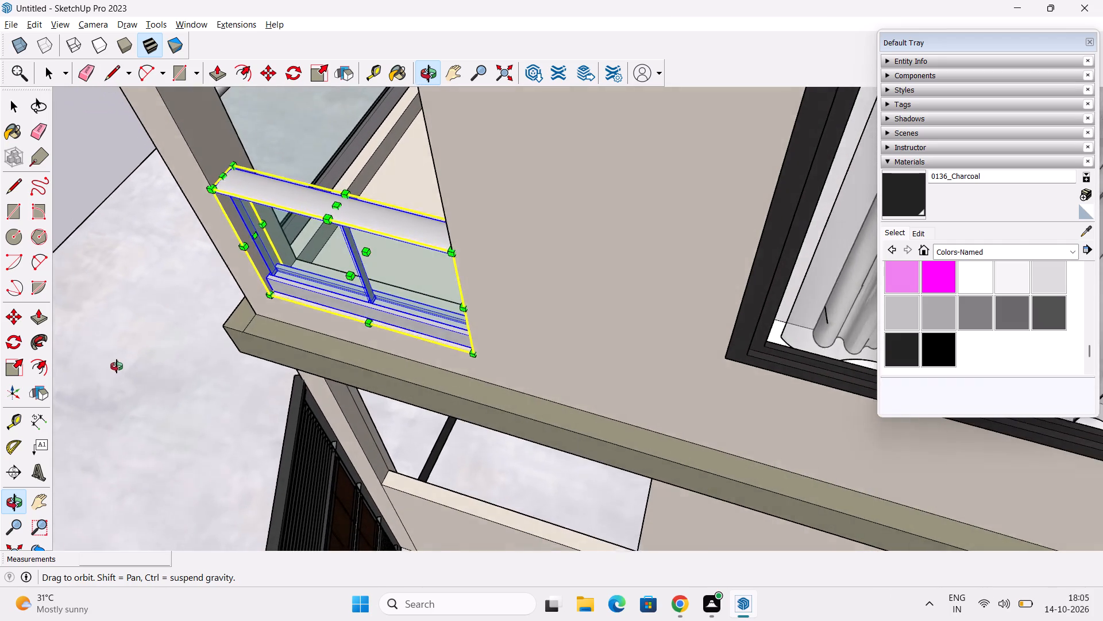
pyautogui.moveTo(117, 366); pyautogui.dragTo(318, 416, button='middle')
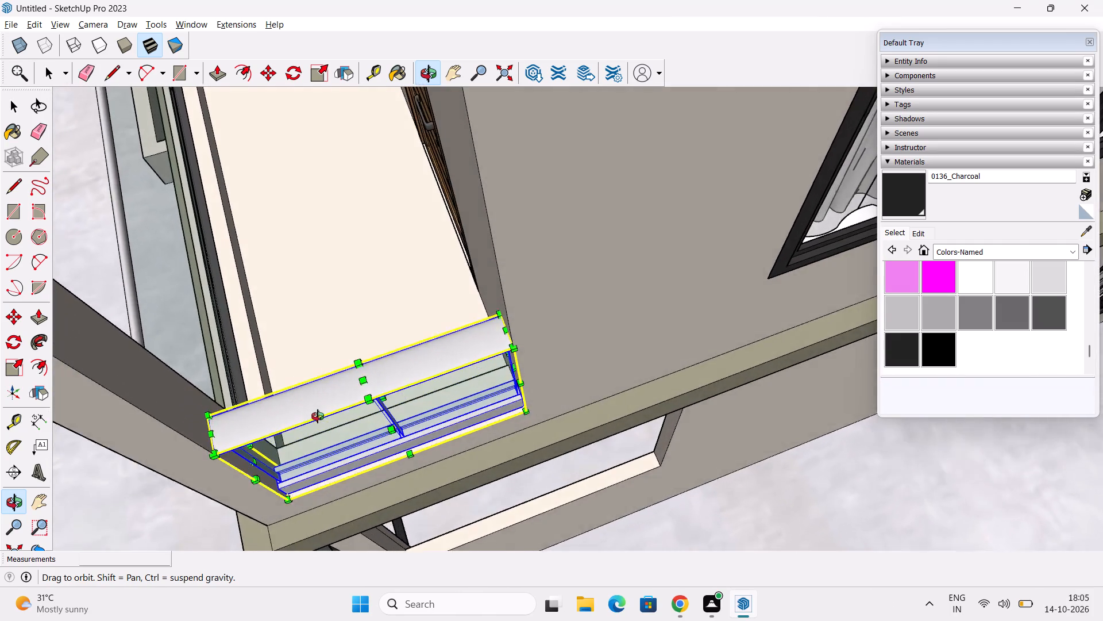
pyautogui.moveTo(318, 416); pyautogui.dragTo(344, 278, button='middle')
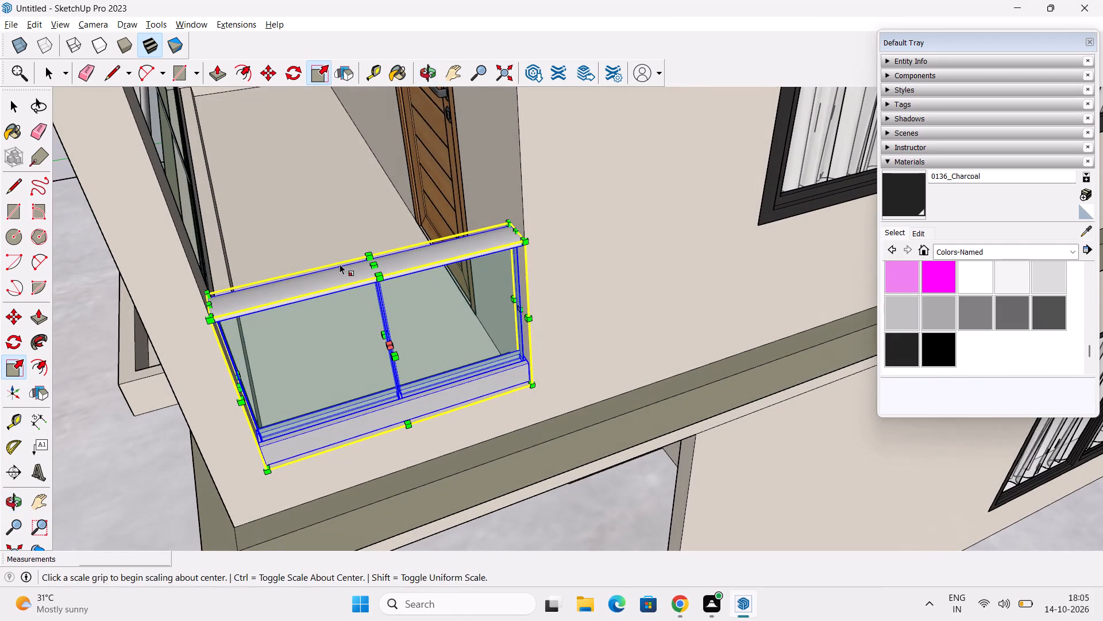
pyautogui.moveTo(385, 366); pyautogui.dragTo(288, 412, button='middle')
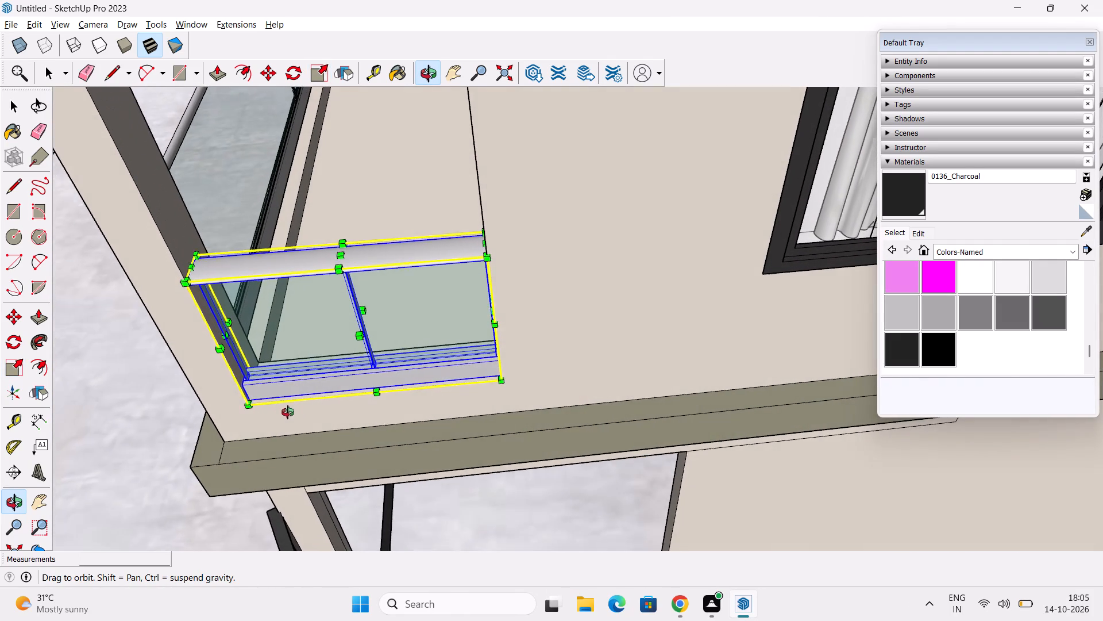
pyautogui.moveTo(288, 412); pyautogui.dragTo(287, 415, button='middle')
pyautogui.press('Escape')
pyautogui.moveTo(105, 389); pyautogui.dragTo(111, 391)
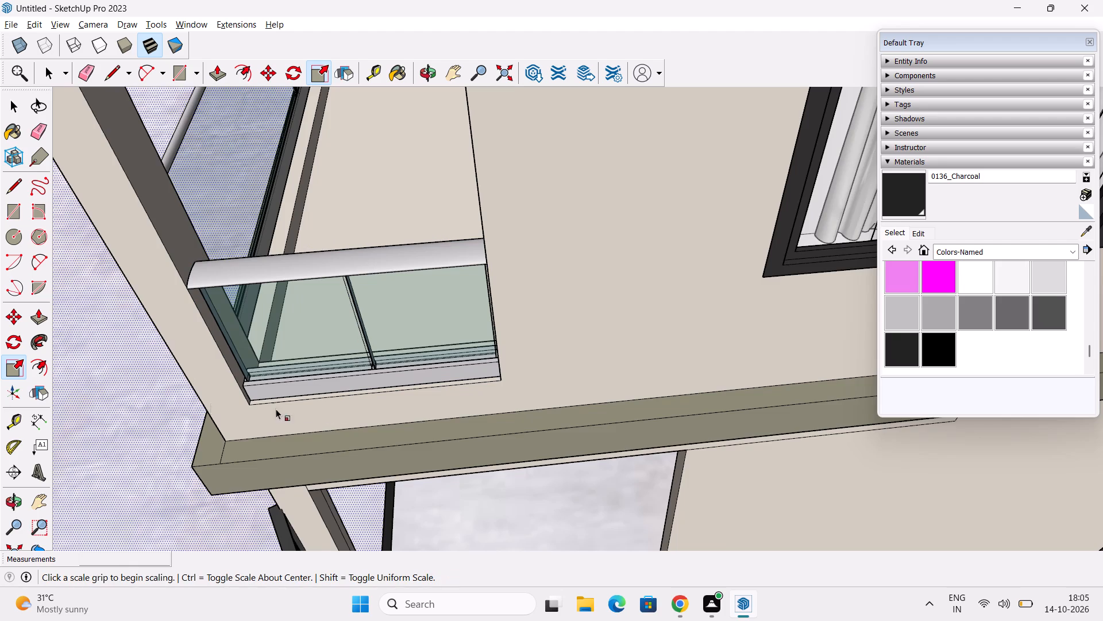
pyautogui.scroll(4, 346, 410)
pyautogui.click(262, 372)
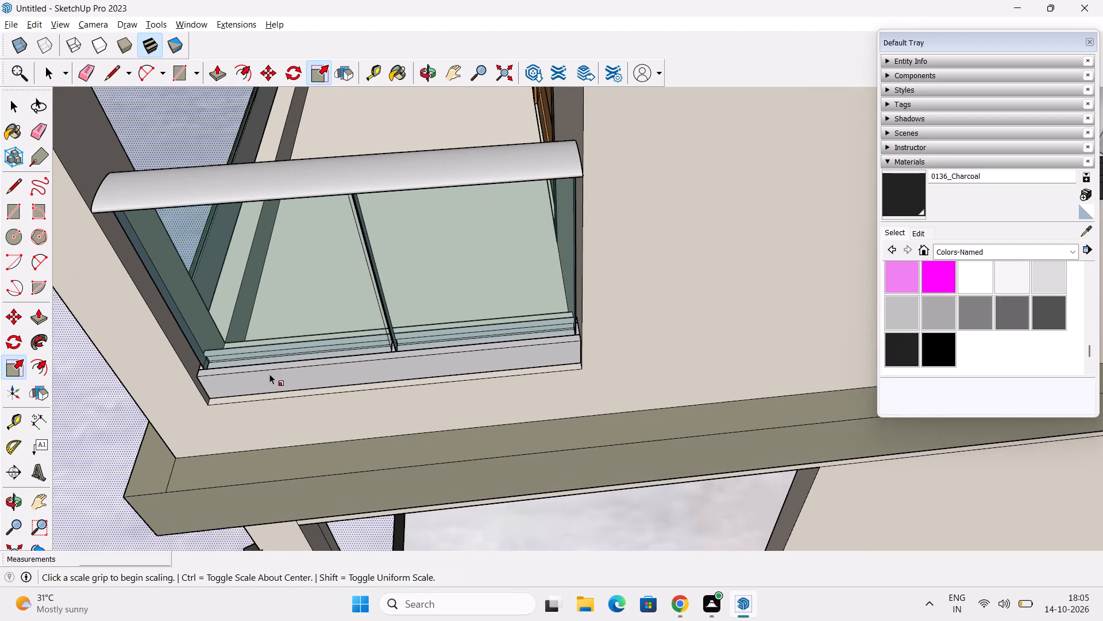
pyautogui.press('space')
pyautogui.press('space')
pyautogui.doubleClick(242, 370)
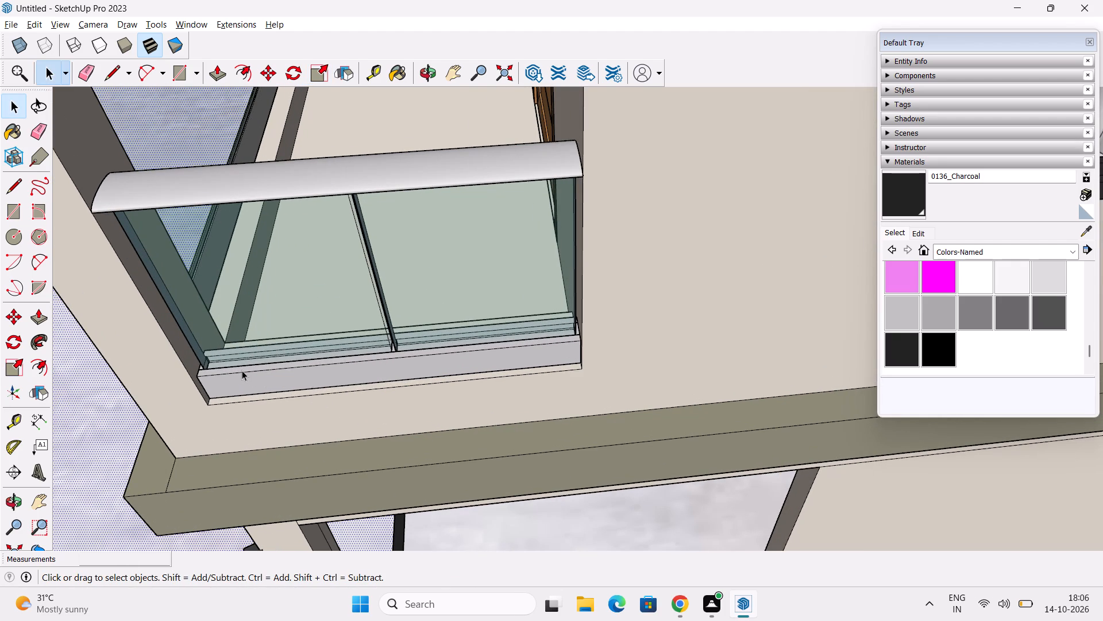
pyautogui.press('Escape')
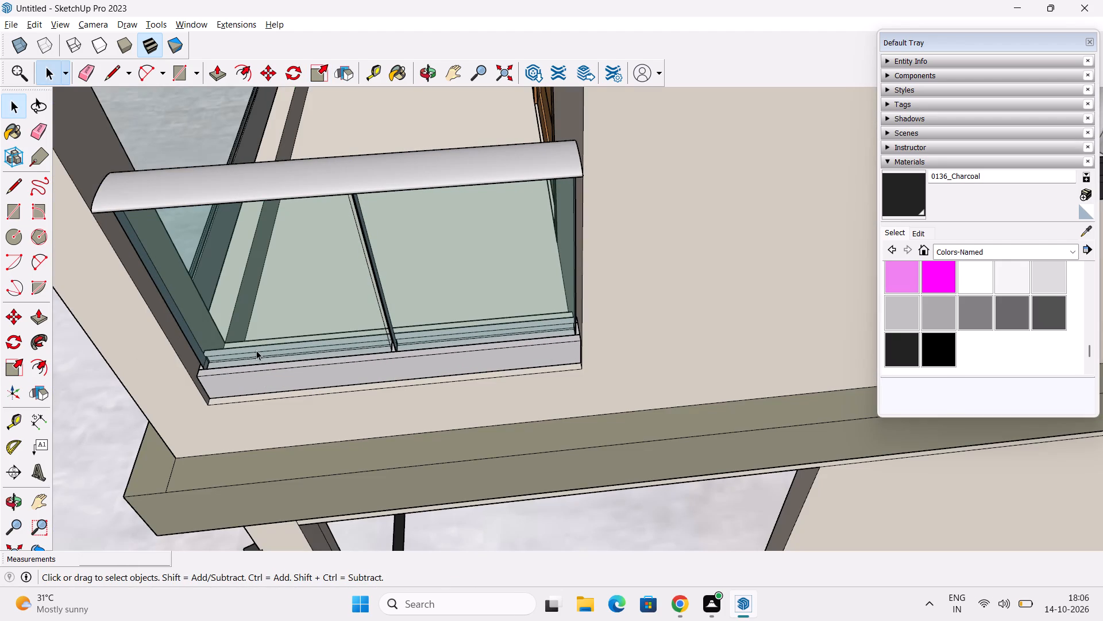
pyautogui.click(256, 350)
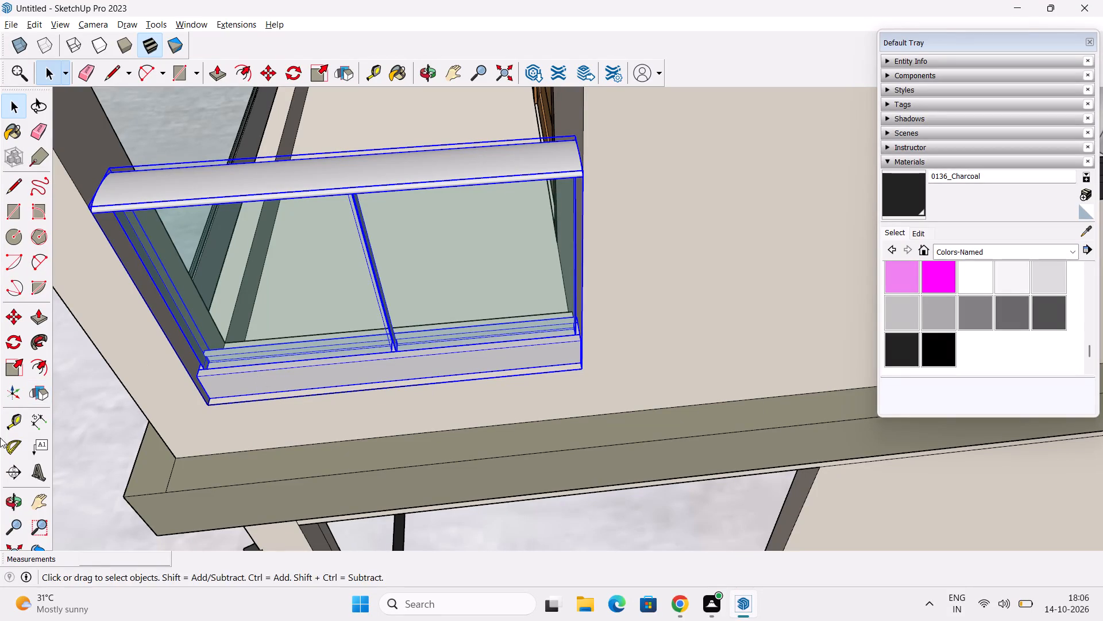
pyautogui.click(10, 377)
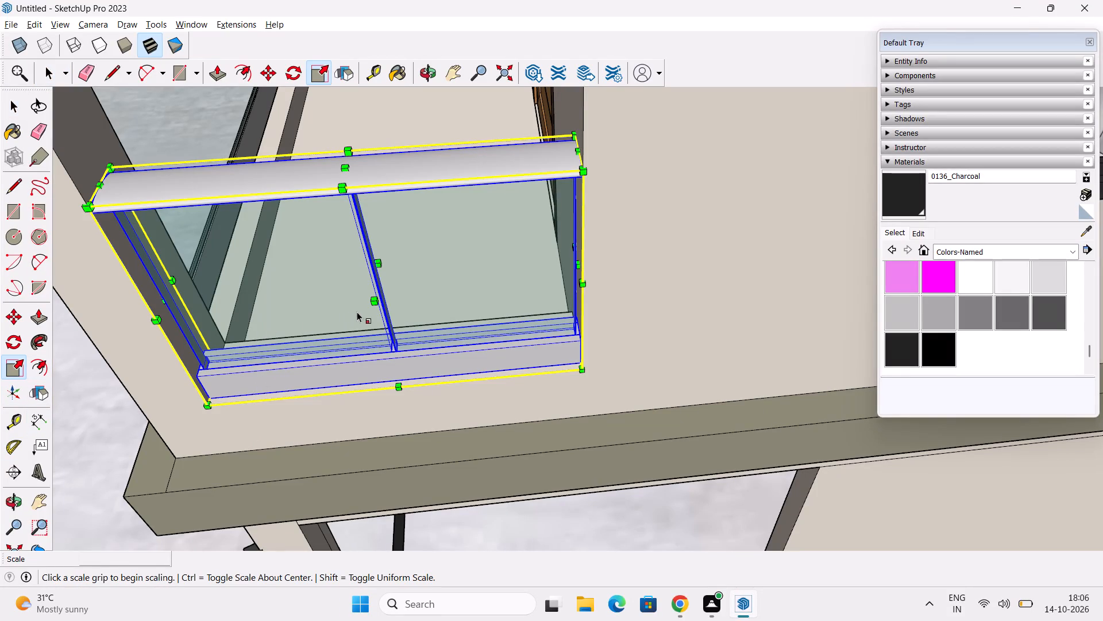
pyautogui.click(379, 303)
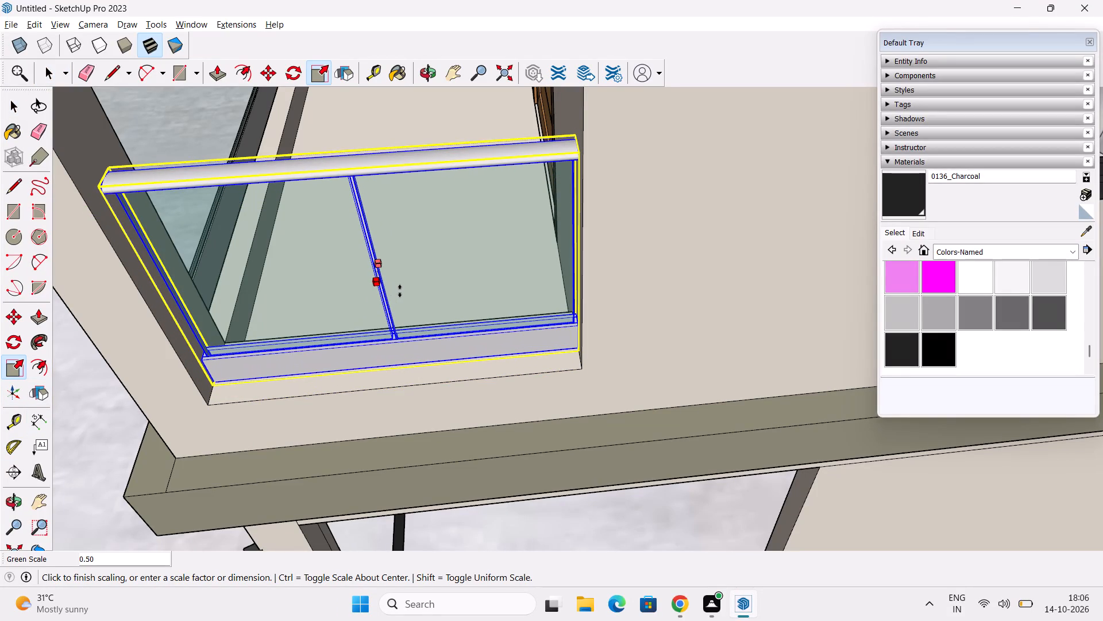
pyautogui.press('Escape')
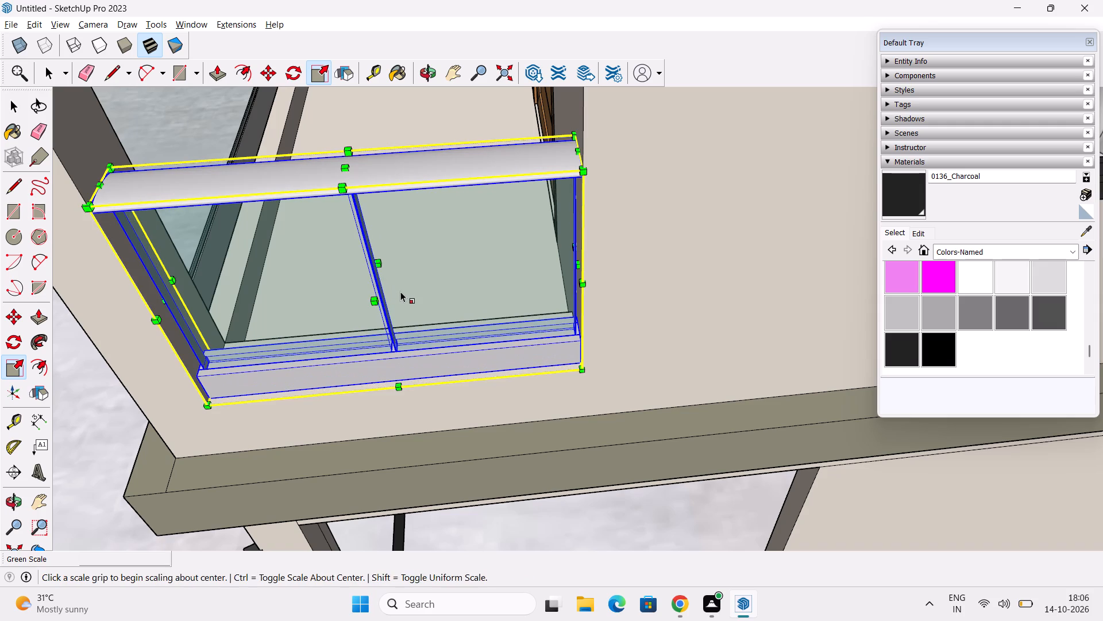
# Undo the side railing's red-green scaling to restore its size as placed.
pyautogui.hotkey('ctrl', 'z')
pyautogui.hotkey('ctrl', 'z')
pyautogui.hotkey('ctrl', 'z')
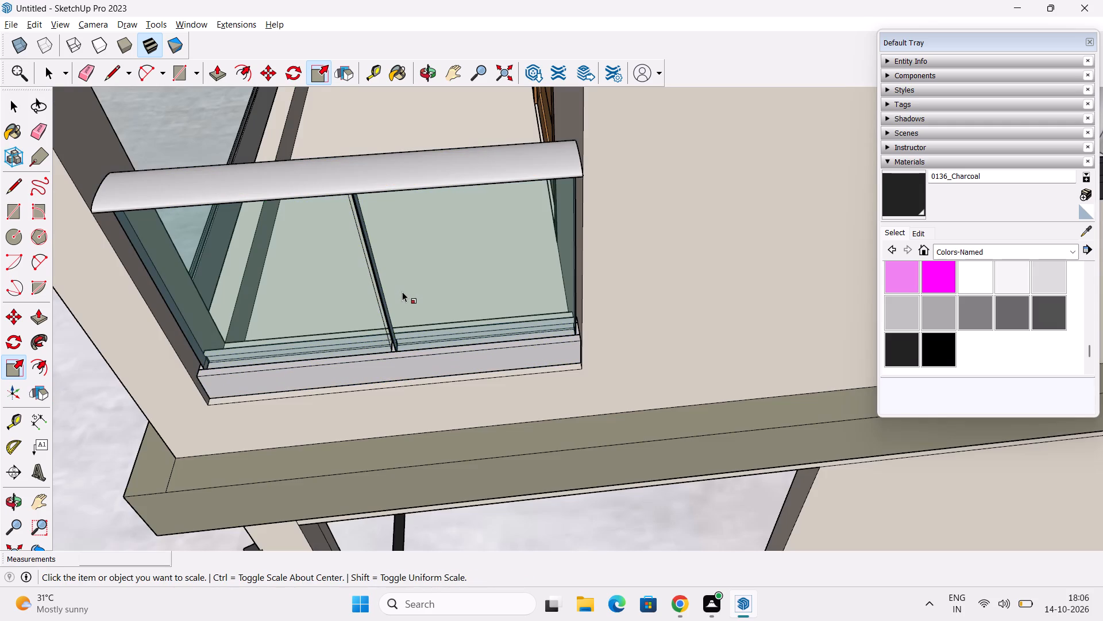
# Scale the side railing along the red axis to about 0.56 so its length fits the balcony's side opening.
pyautogui.scroll(-5, 387, 347)
pyautogui.press('space')
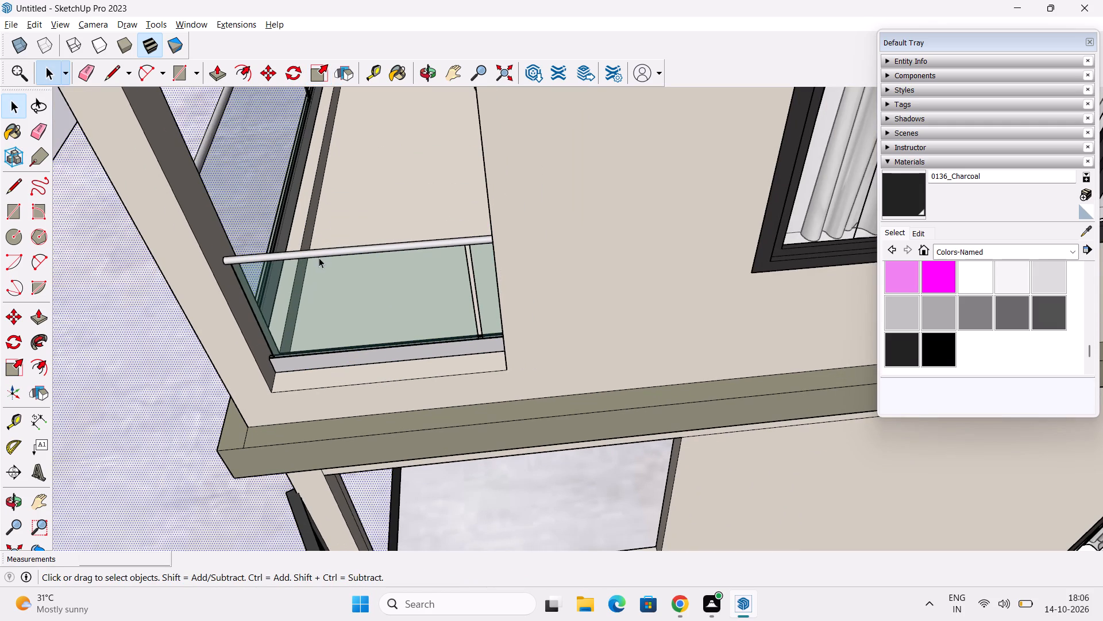
pyautogui.click(333, 252)
pyautogui.click(13, 369)
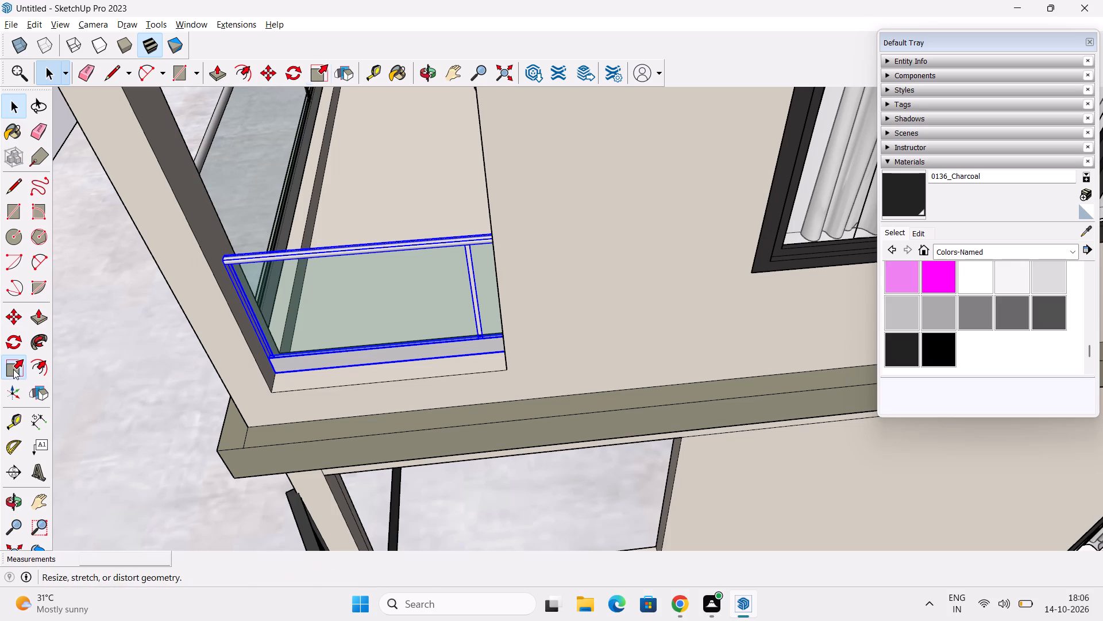
pyautogui.scroll(1, 254, 327)
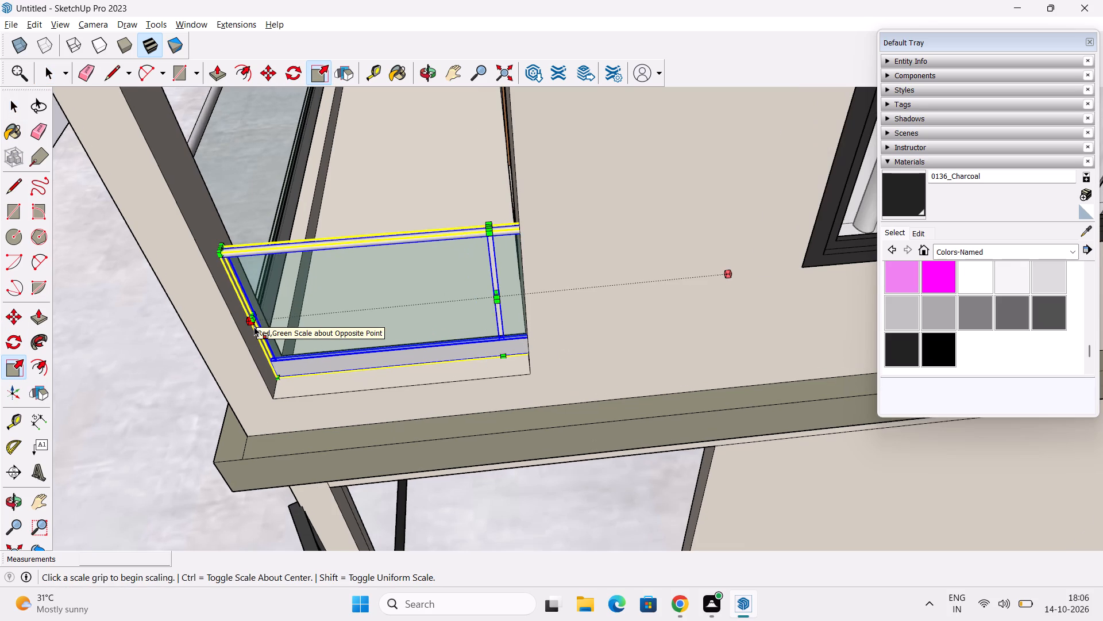
pyautogui.scroll(2, 254, 327)
pyautogui.moveTo(247, 329); pyautogui.dragTo(149, 382, button='middle')
pyautogui.scroll(3, 273, 286)
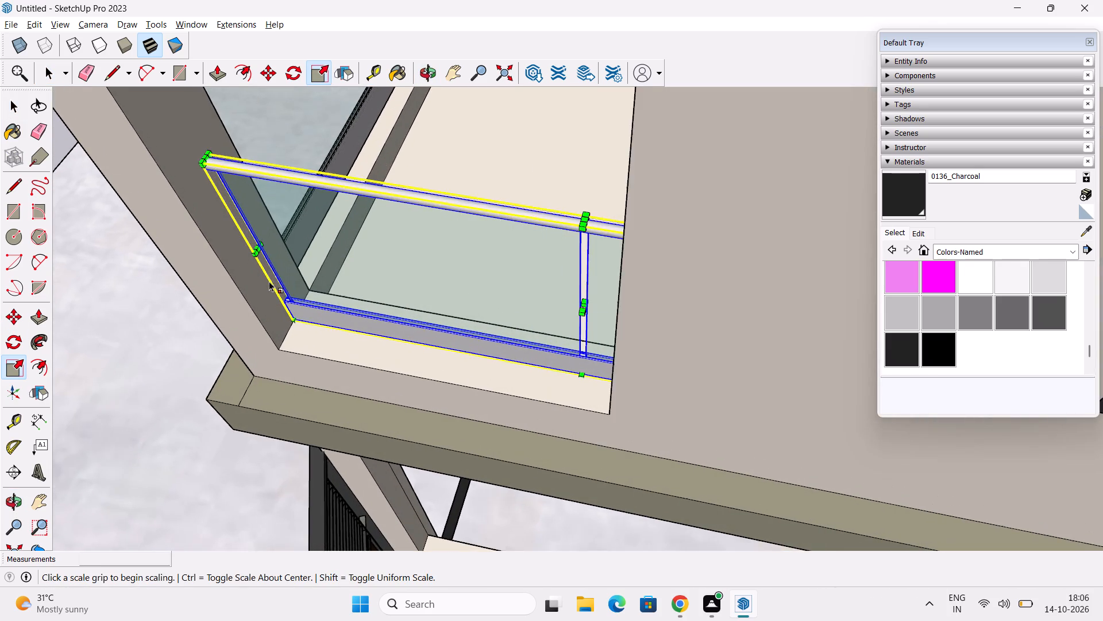
pyautogui.scroll(5, 260, 256)
pyautogui.scroll(-5, 261, 247)
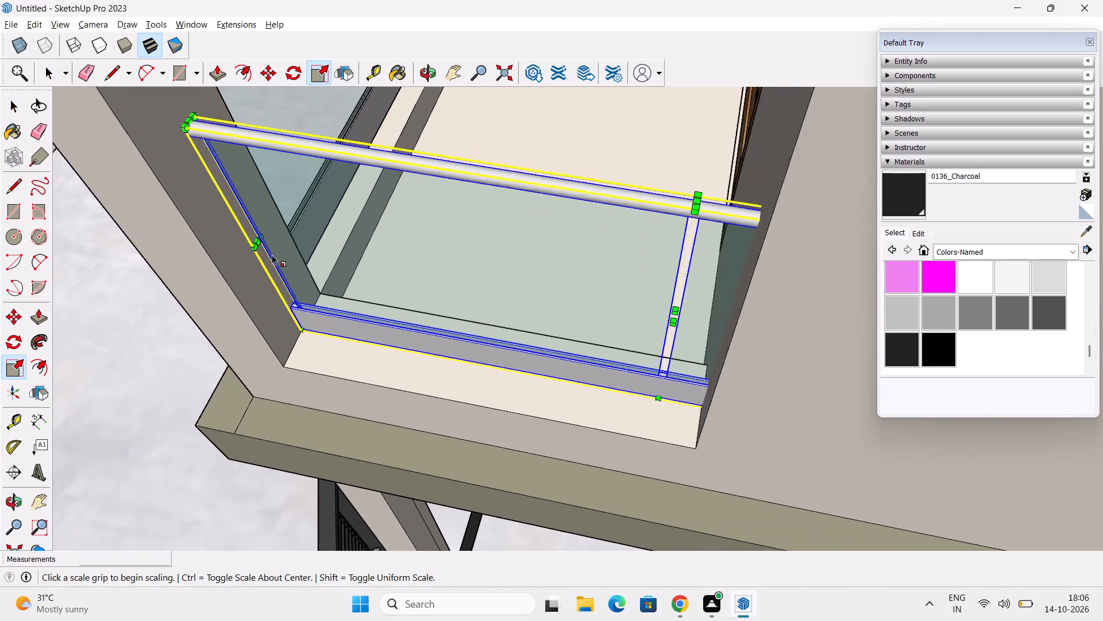
pyautogui.scroll(-1, 272, 255)
pyautogui.moveTo(395, 336); pyautogui.dragTo(450, 303, button='middle')
pyautogui.scroll(2, 245, 301)
pyautogui.scroll(-2, 280, 266)
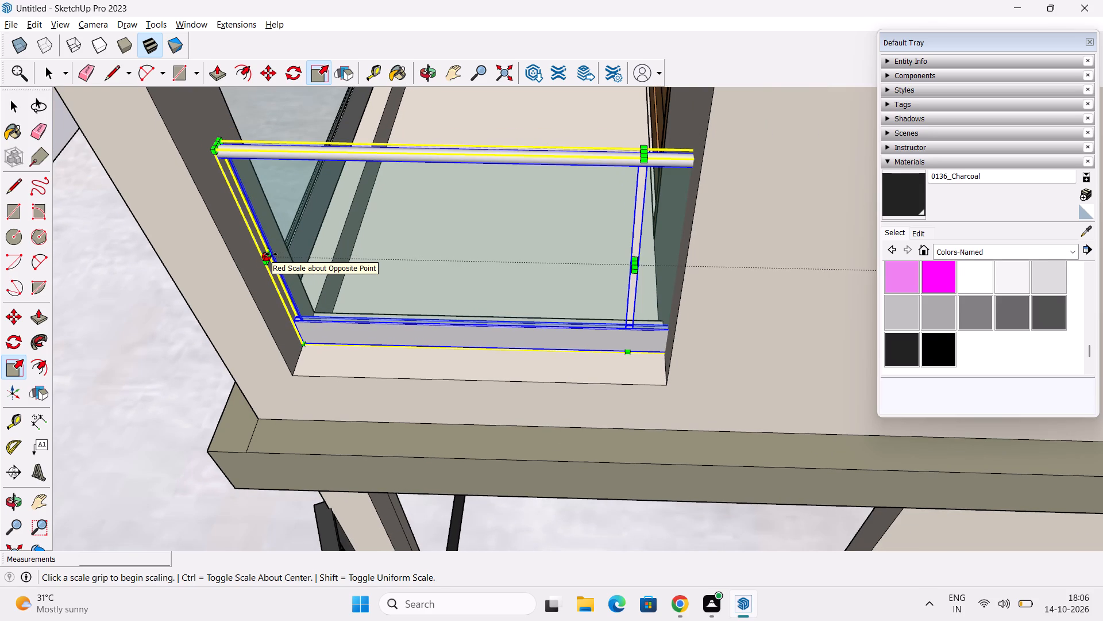
pyautogui.keyDown('shift'); pyautogui.moveTo(271, 254); pyautogui.dragTo(80, 255, button='middle'); pyautogui.keyUp('shift')
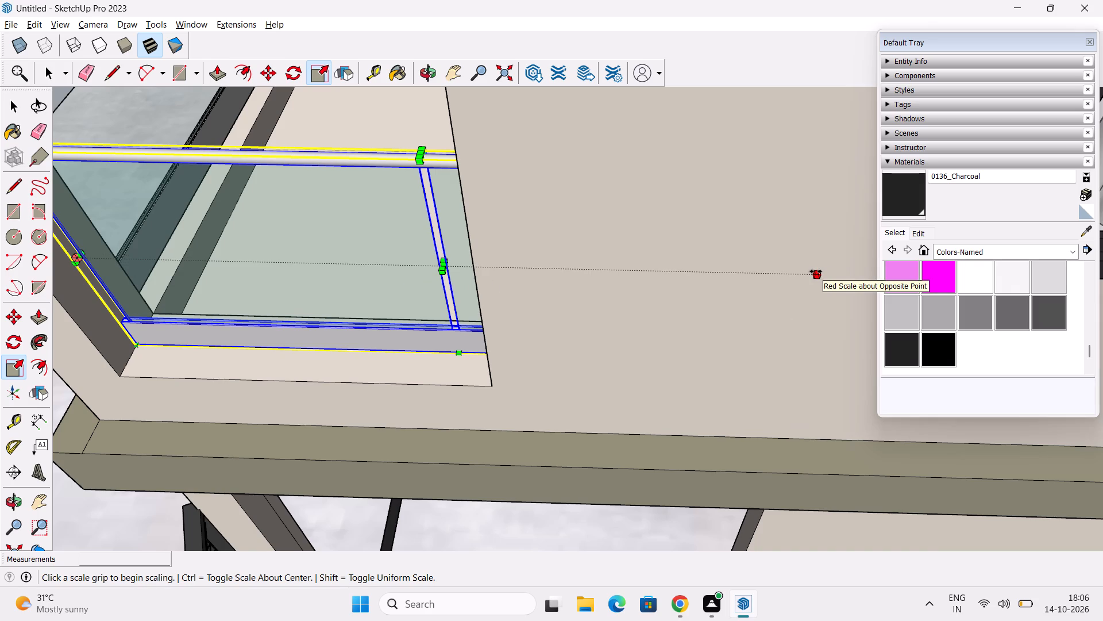
pyautogui.moveTo(816, 271); pyautogui.dragTo(504, 260)
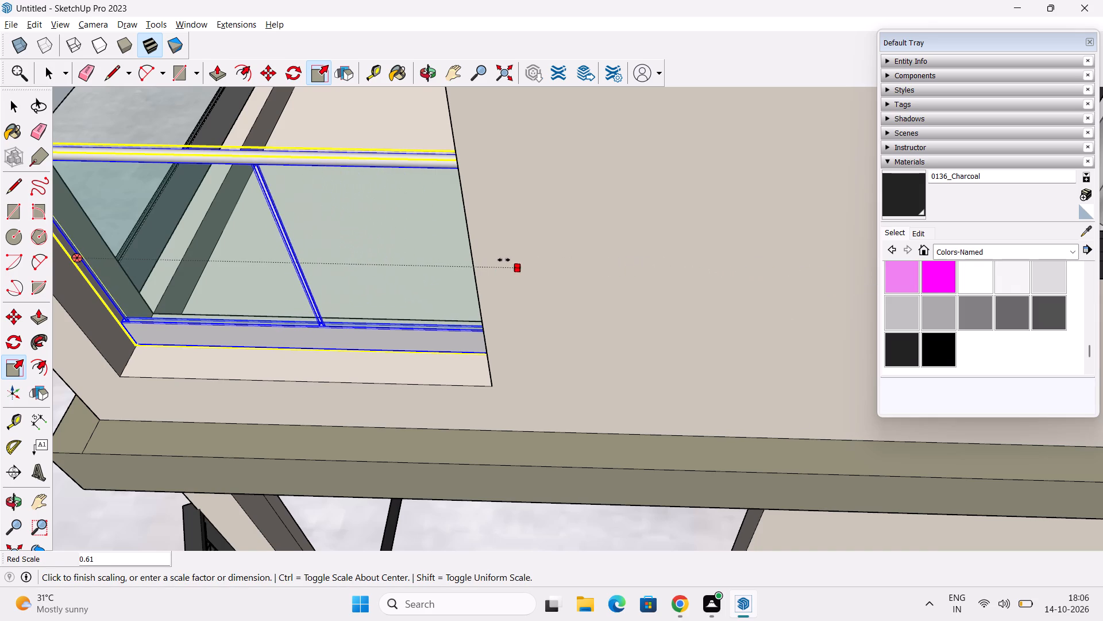
pyautogui.moveTo(504, 260); pyautogui.dragTo(469, 259)
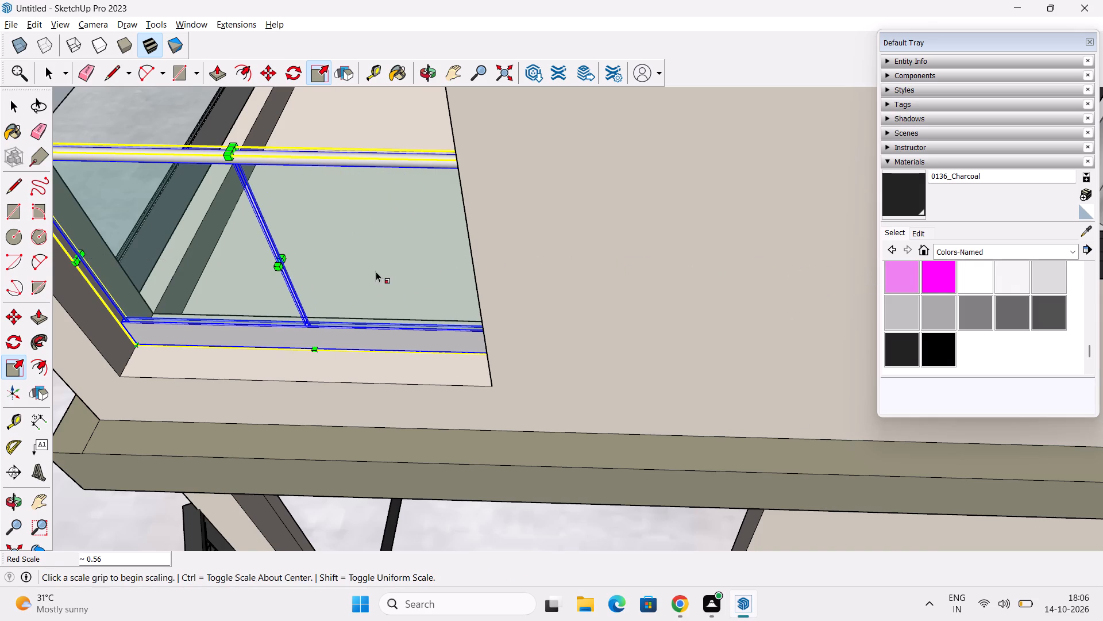
# Stretch the side railing's height upward along the blue axis, keeping its base on the sill of the balcony's side opening.
pyautogui.scroll(-1, 376, 271)
pyautogui.moveTo(334, 290); pyautogui.dragTo(369, 271, button='middle')
pyautogui.scroll(-5, 369, 271)
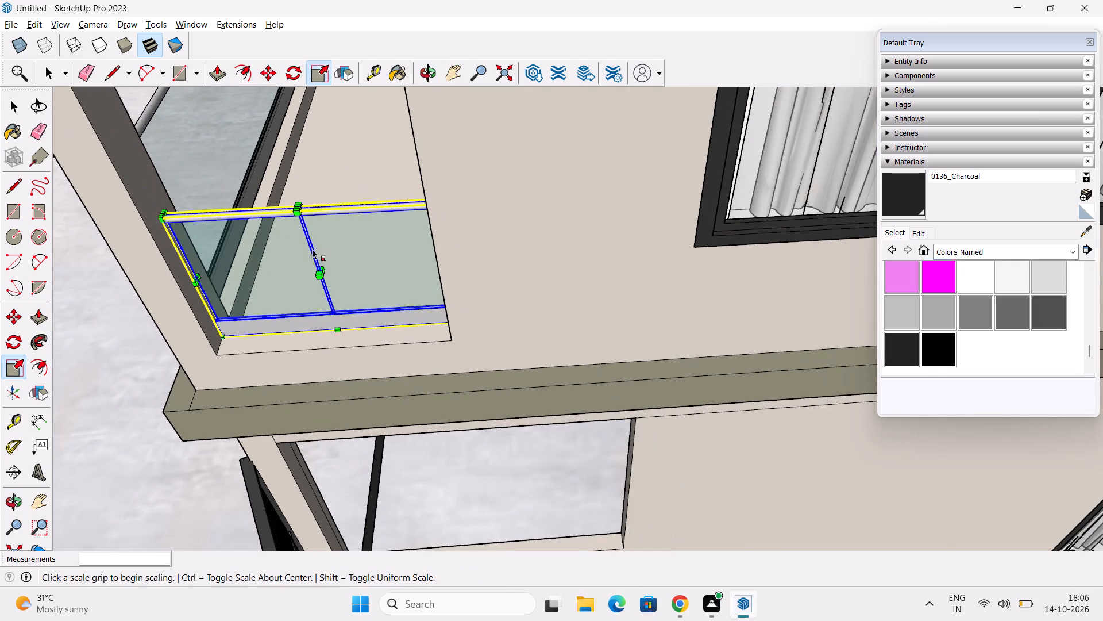
pyautogui.keyDown('shift'); pyautogui.moveTo(312, 249); pyautogui.dragTo(315, 327, button='middle'); pyautogui.keyUp('shift')
pyautogui.scroll(3, 266, 280)
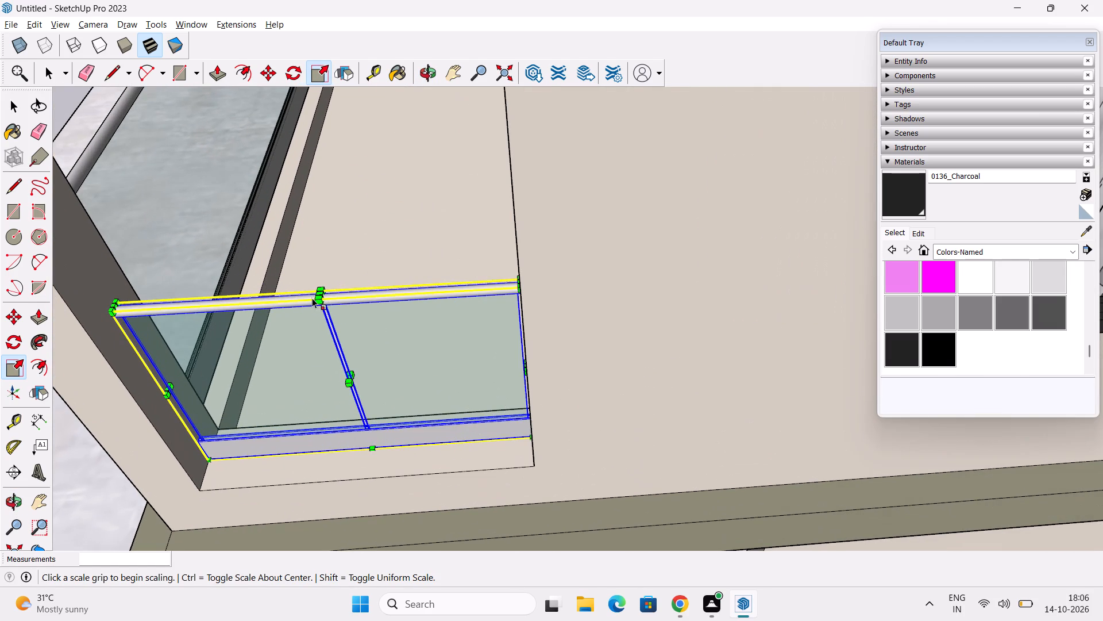
pyautogui.keyDown('shift'); pyautogui.moveTo(317, 297); pyautogui.dragTo(337, 407, button='middle'); pyautogui.keyUp('shift')
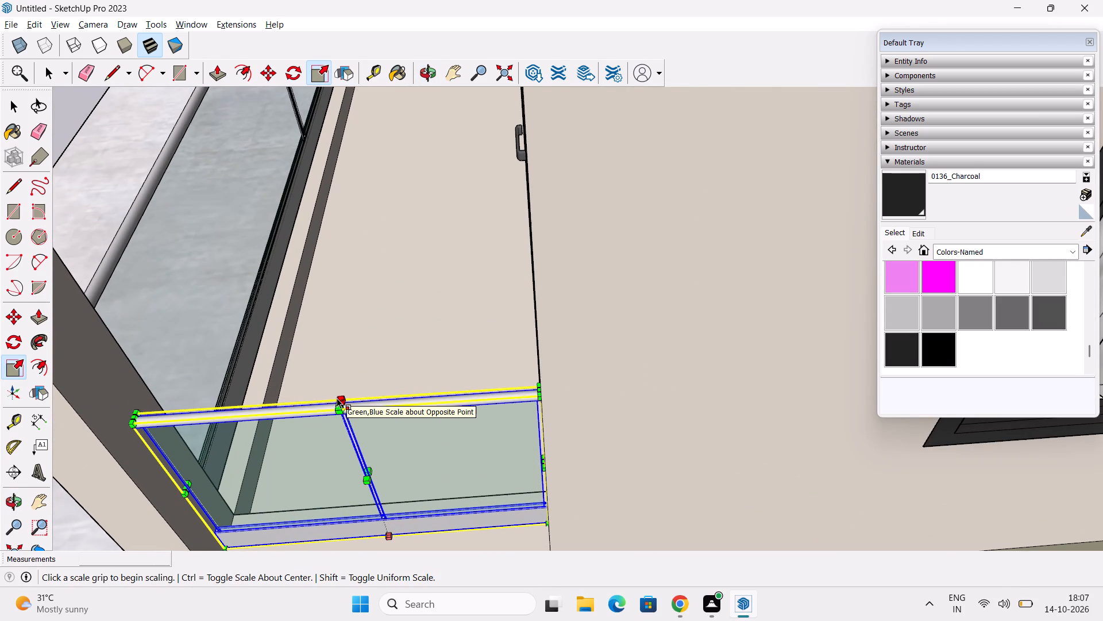
pyautogui.moveTo(335, 403); pyautogui.dragTo(312, 338)
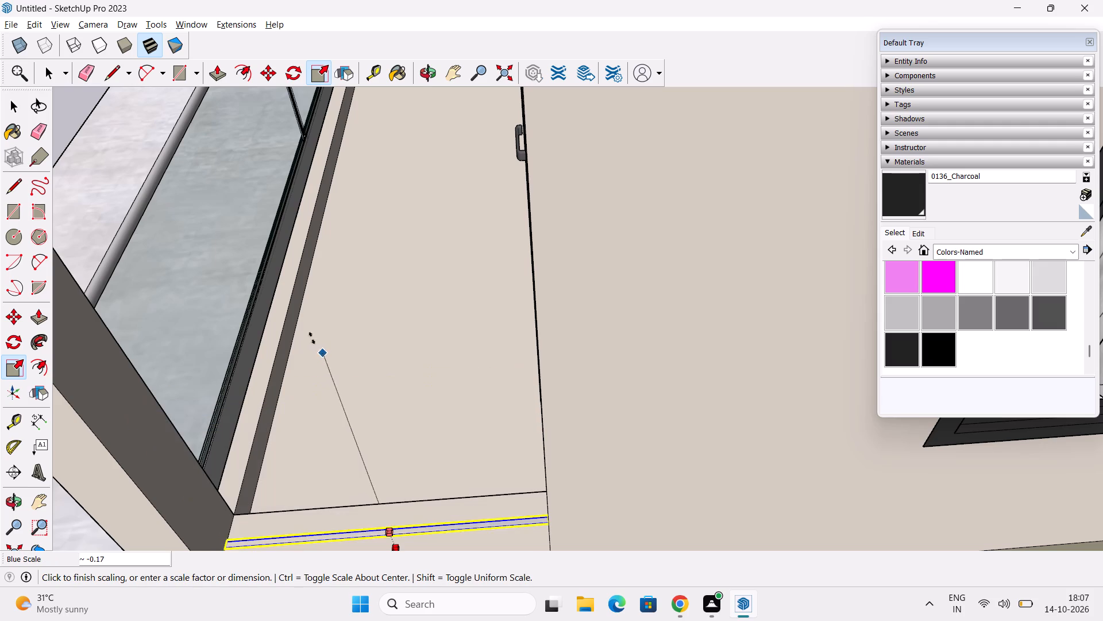
pyautogui.moveTo(312, 338); pyautogui.dragTo(122, 235)
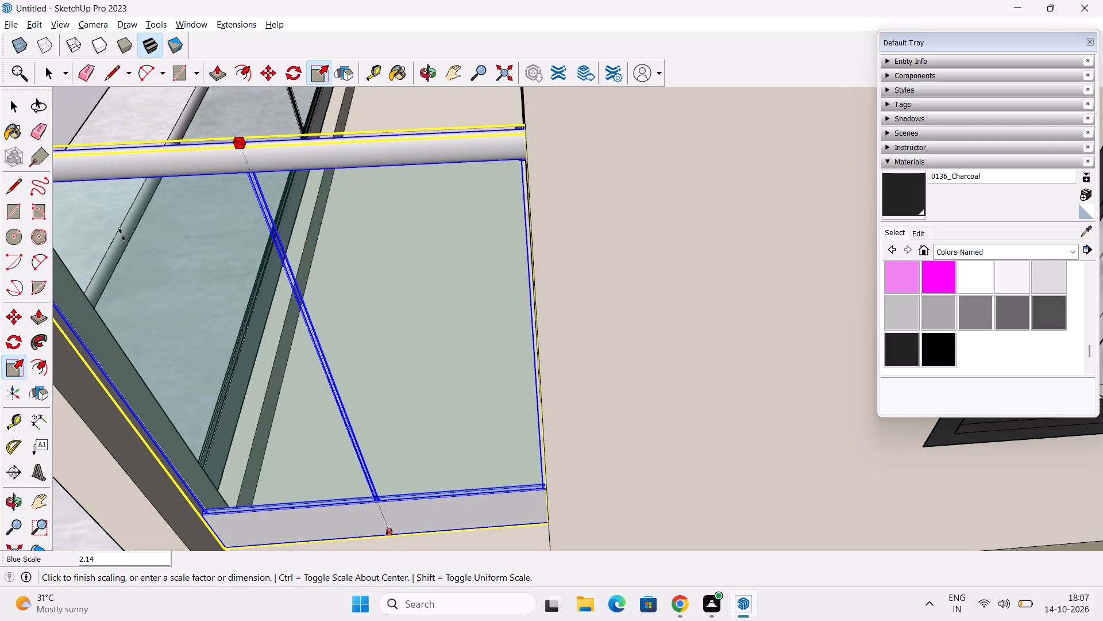
pyautogui.moveTo(122, 235); pyautogui.dragTo(174, 334)
# Scale the side railing's height along the blue axis to about 0.72 to line up with the front railing, and deselect it.
pyautogui.moveTo(167, 324); pyautogui.dragTo(709, 300, button='middle')
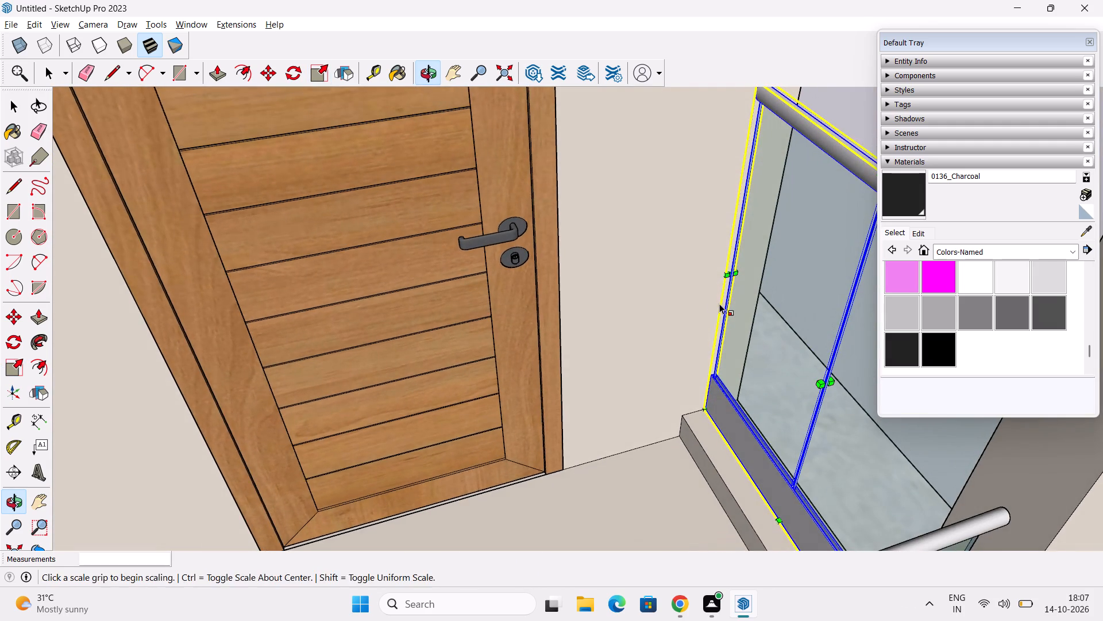
pyautogui.keyDown('shift'); pyautogui.moveTo(716, 304); pyautogui.dragTo(510, 295, button='middle'); pyautogui.keyUp('shift')
pyautogui.moveTo(569, 324); pyautogui.dragTo(615, 328, button='middle')
pyautogui.scroll(-1, 635, 327)
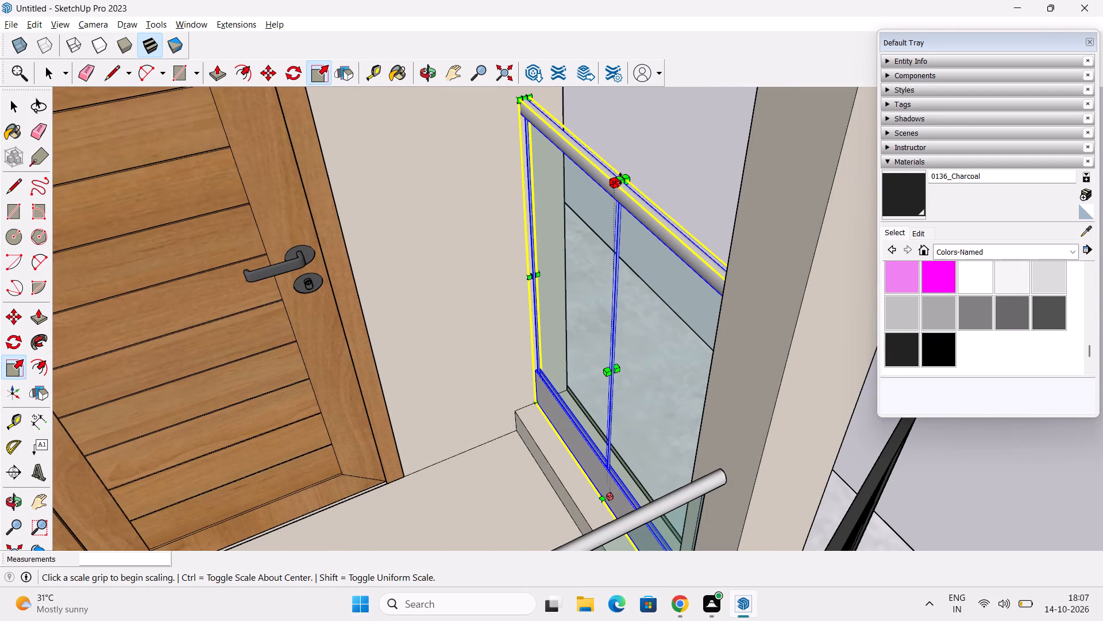
pyautogui.moveTo(624, 177); pyautogui.dragTo(713, 495)
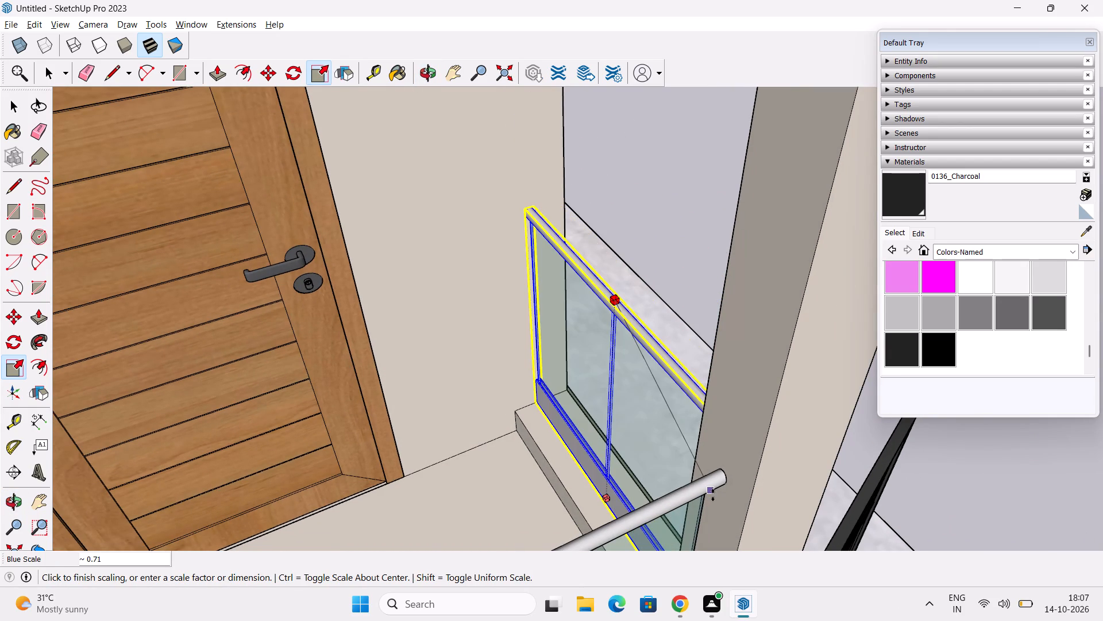
pyautogui.moveTo(713, 495); pyautogui.dragTo(686, 491)
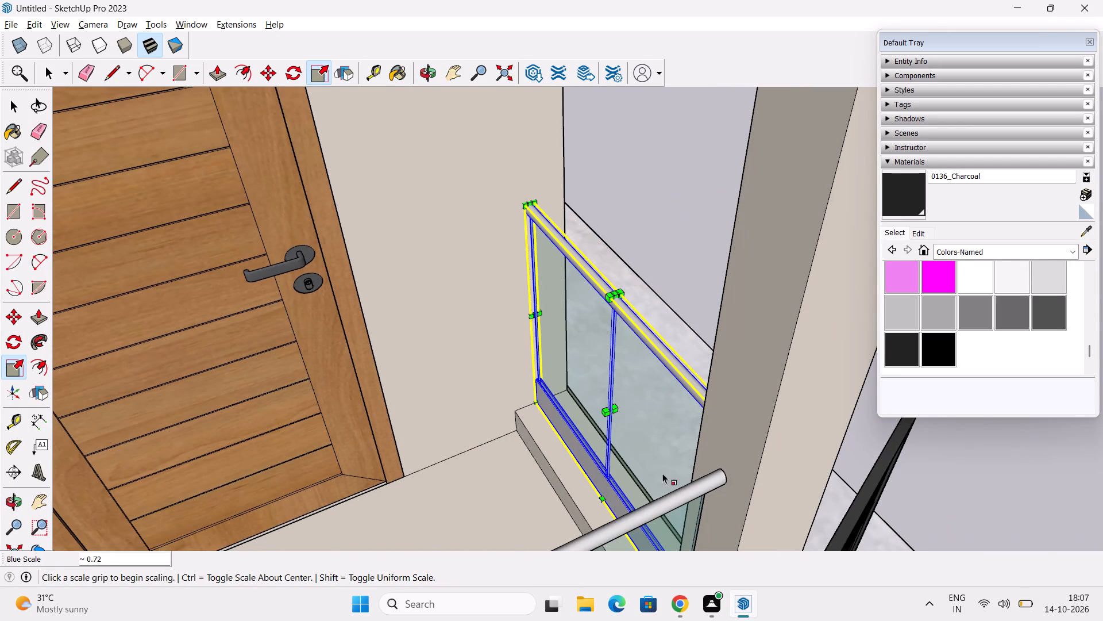
pyautogui.scroll(-9, 653, 417)
pyautogui.press('space')
pyautogui.click(794, 335)
# Examine the fitted side railing from outside the house and check both railings in the overall front elevation.
pyautogui.scroll(-2, 776, 369)
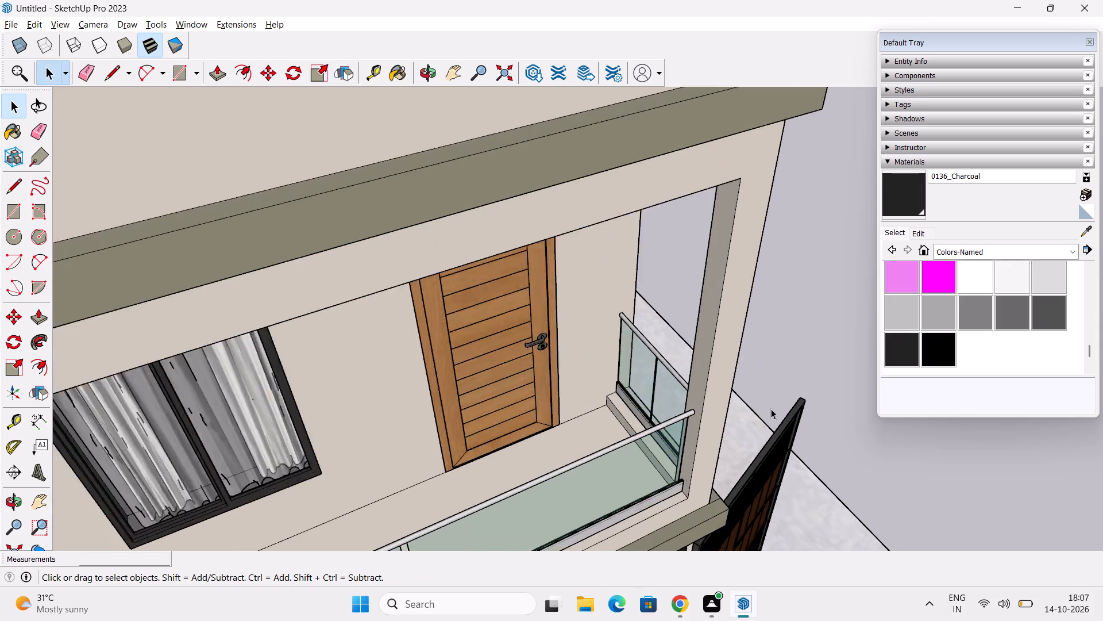
pyautogui.moveTo(765, 424); pyautogui.dragTo(297, 280, button='middle')
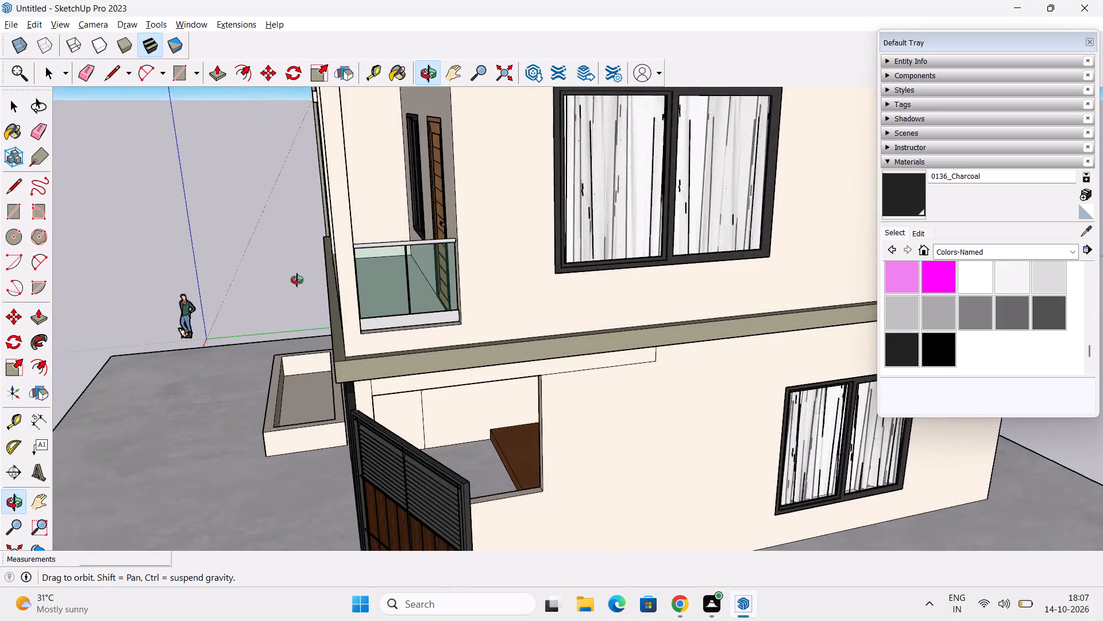
pyautogui.moveTo(297, 280); pyautogui.dragTo(561, 309, button='middle')
pyautogui.scroll(-6, 561, 309)
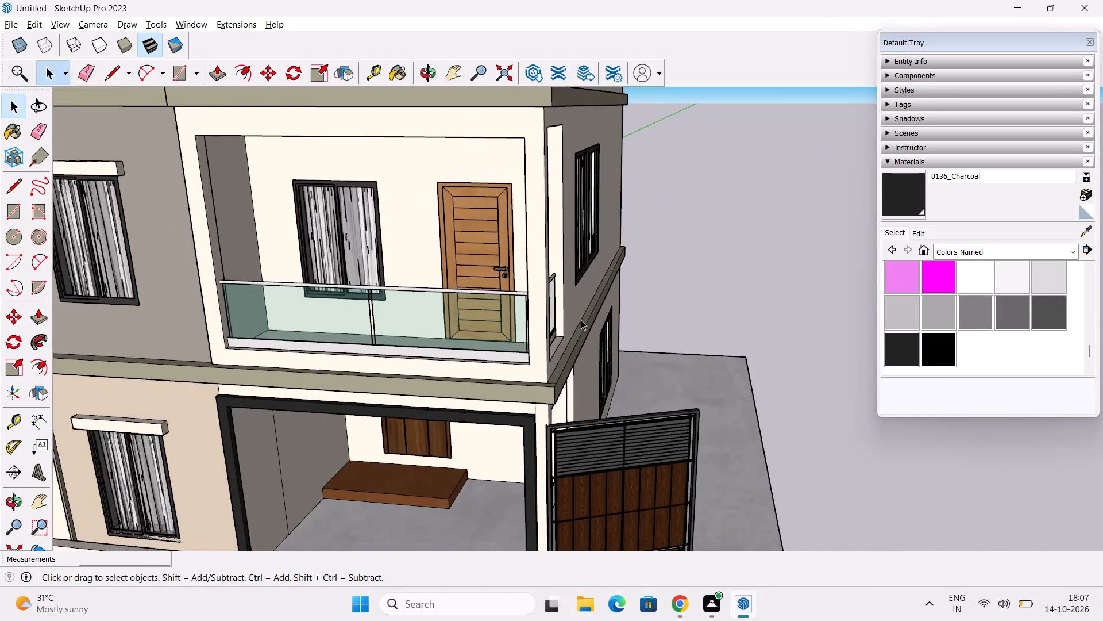
pyautogui.scroll(-9, 581, 320)
pyautogui.moveTo(599, 424); pyautogui.dragTo(607, 405, button='middle')
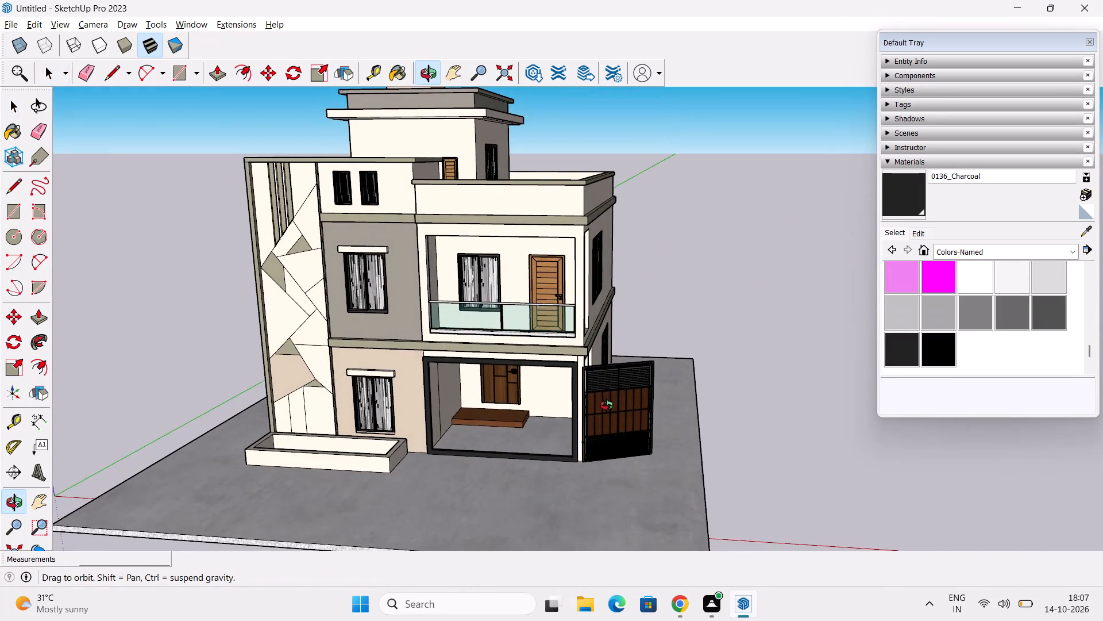
pyautogui.moveTo(607, 405); pyautogui.dragTo(608, 407, button='middle')
pyautogui.scroll(2, 409, 471)
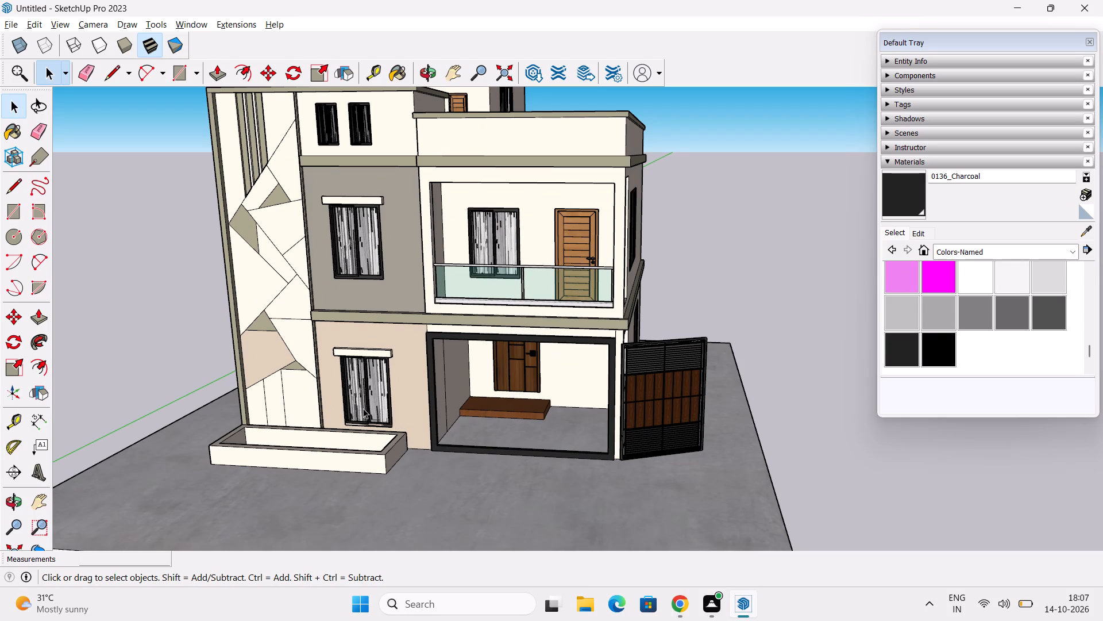
# Look through the Landscaping, Fencing and Vegetation materials and the Asphalt and Concrete materials for a suitable texture.
pyautogui.click(996, 248)
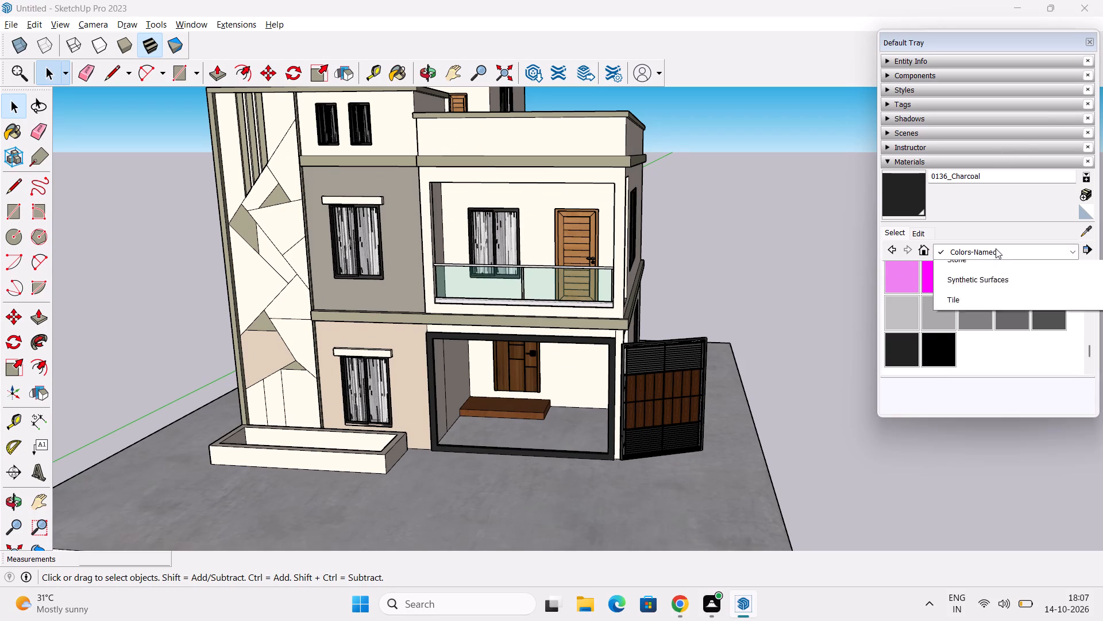
pyautogui.click(1013, 304)
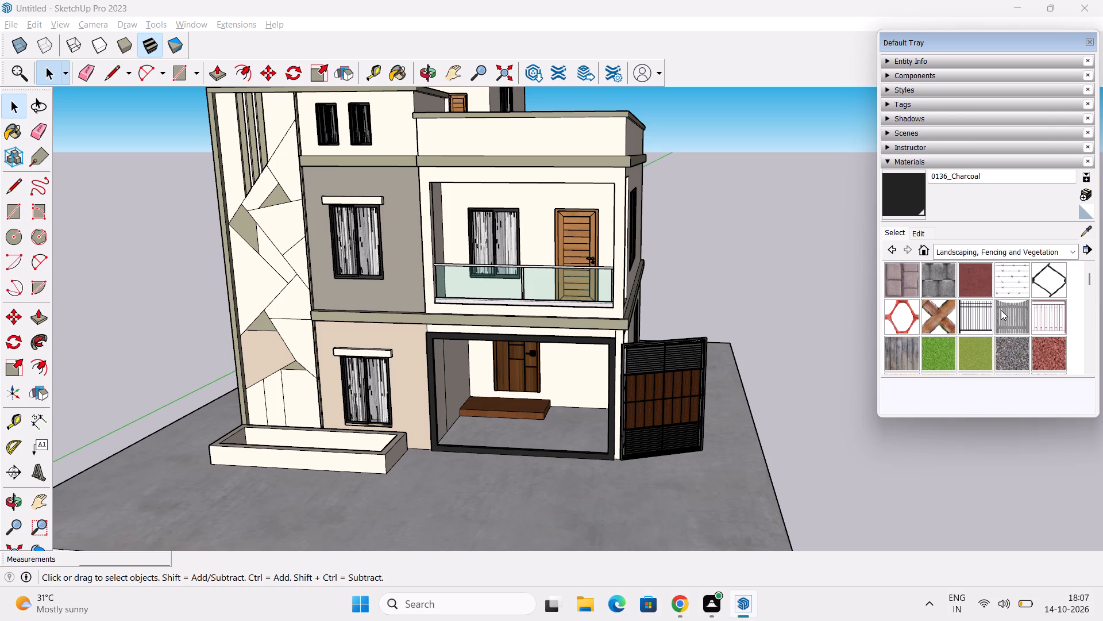
pyautogui.scroll(2, 1022, 335)
pyautogui.scroll(-2, 990, 316)
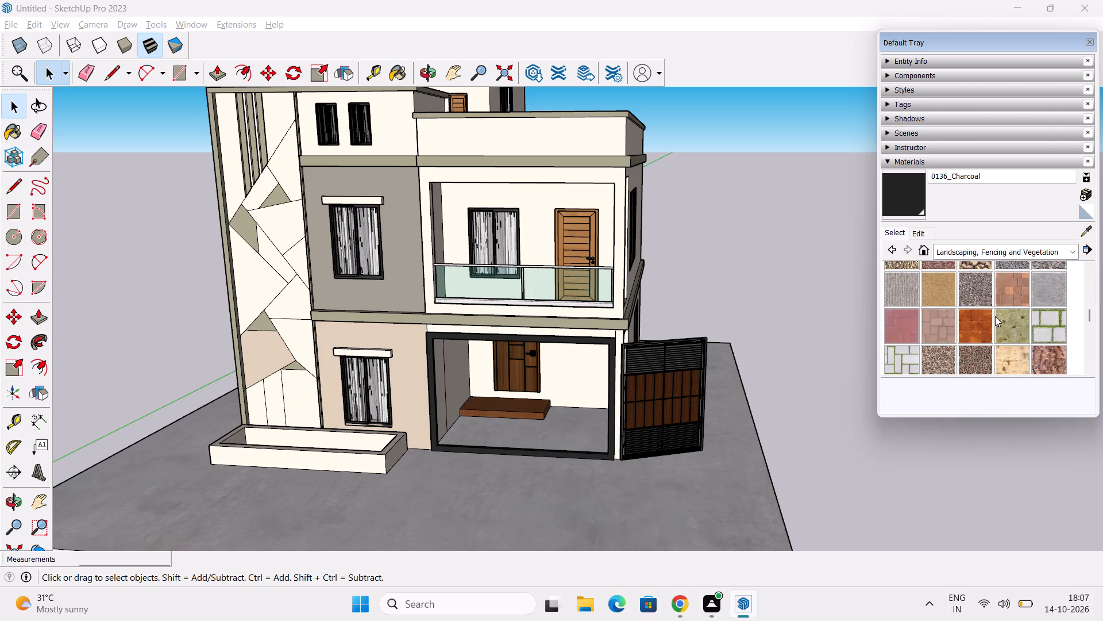
pyautogui.scroll(-2, 996, 316)
pyautogui.scroll(1, 996, 316)
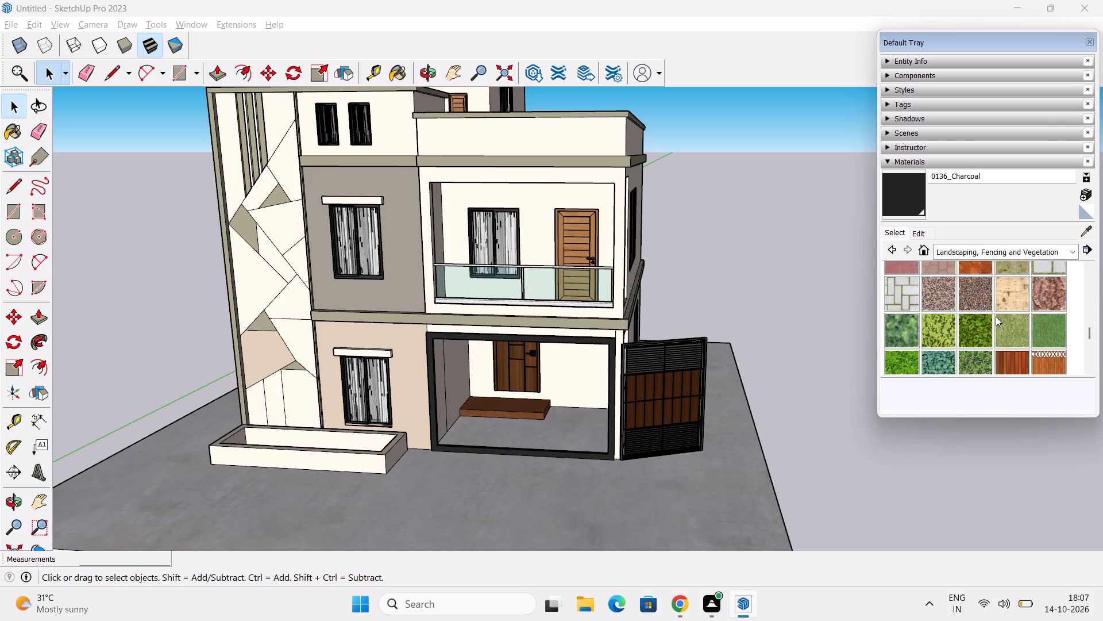
pyautogui.click(975, 256)
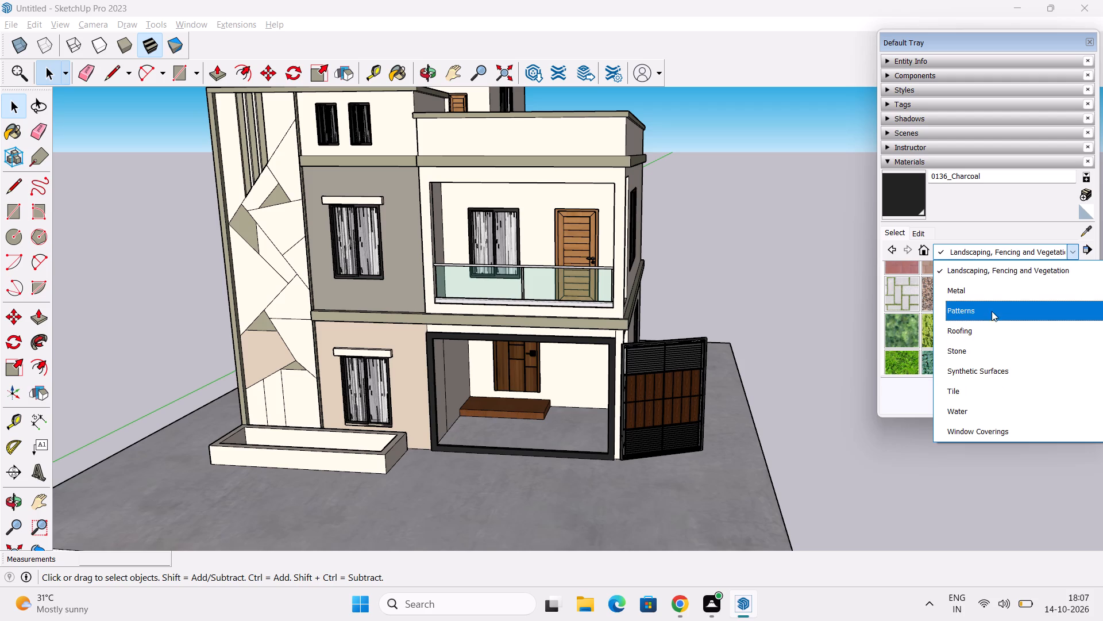
pyautogui.scroll(4, 992, 319)
pyautogui.click(1035, 329)
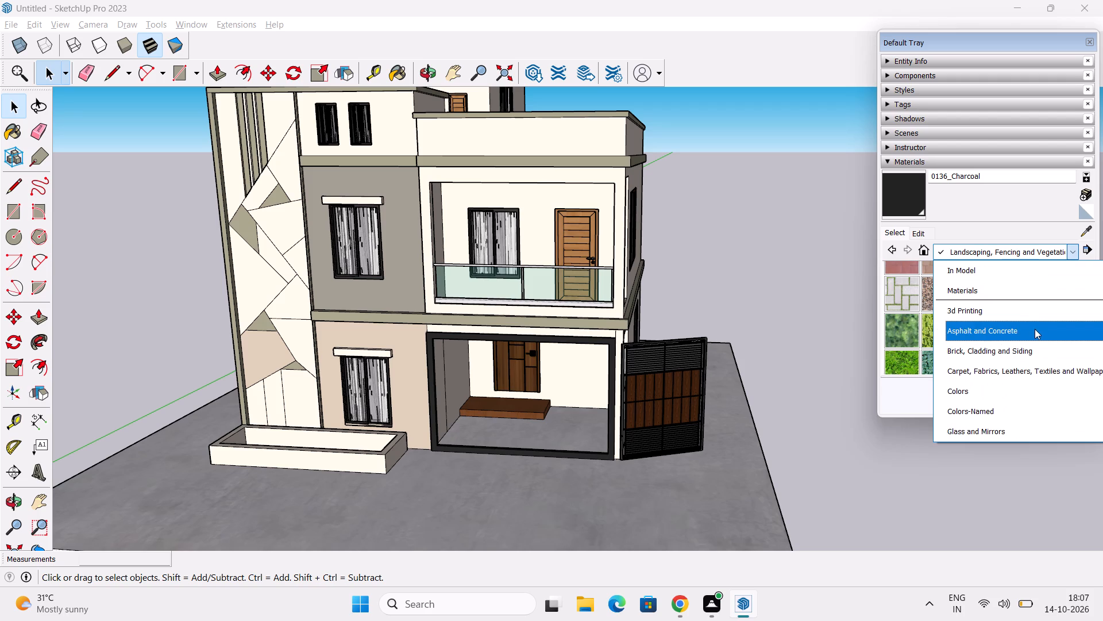
# Paint the inner side wall of the ground-floor porch with Stone Sandstone Ashlar Light from the Brick, Cladding and Siding materials.
pyautogui.click(1051, 250)
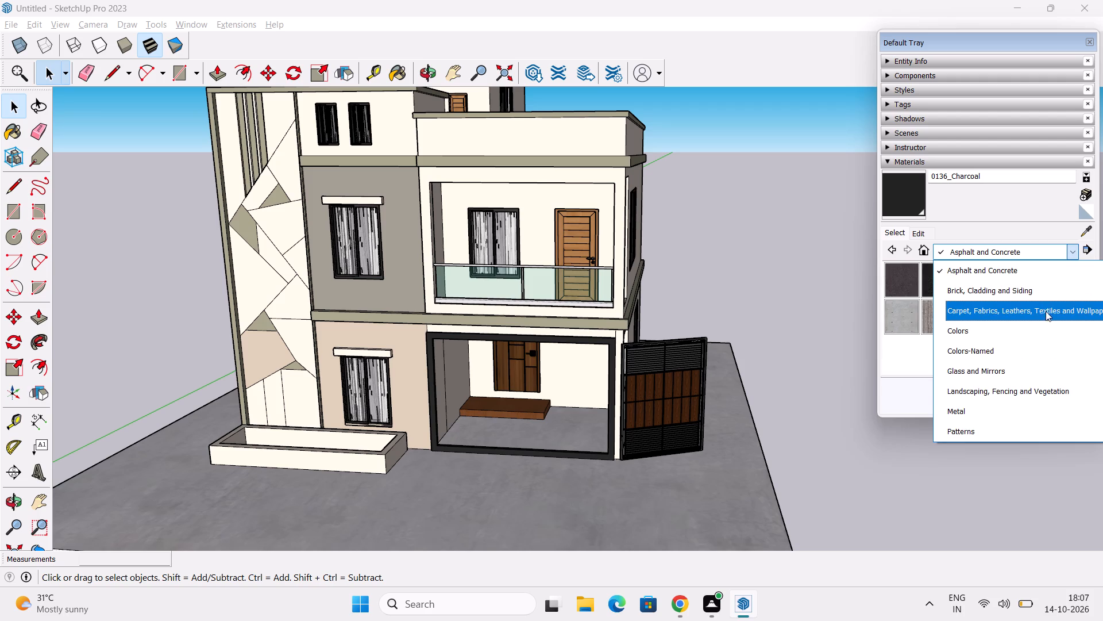
pyautogui.click(1033, 286)
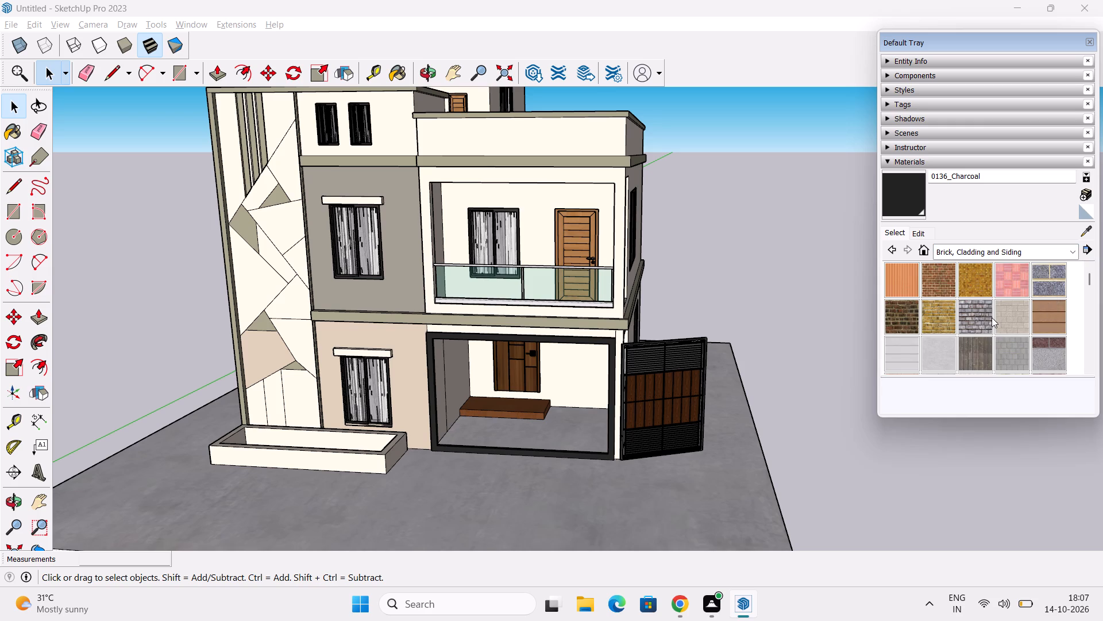
pyautogui.scroll(-1, 992, 317)
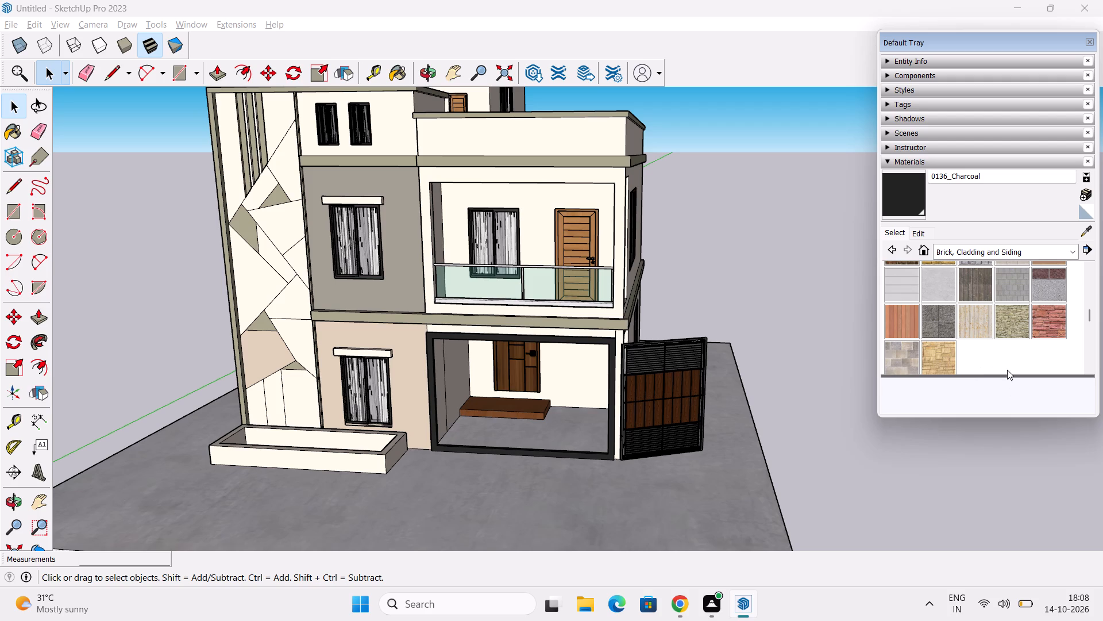
pyautogui.scroll(5, 1007, 367)
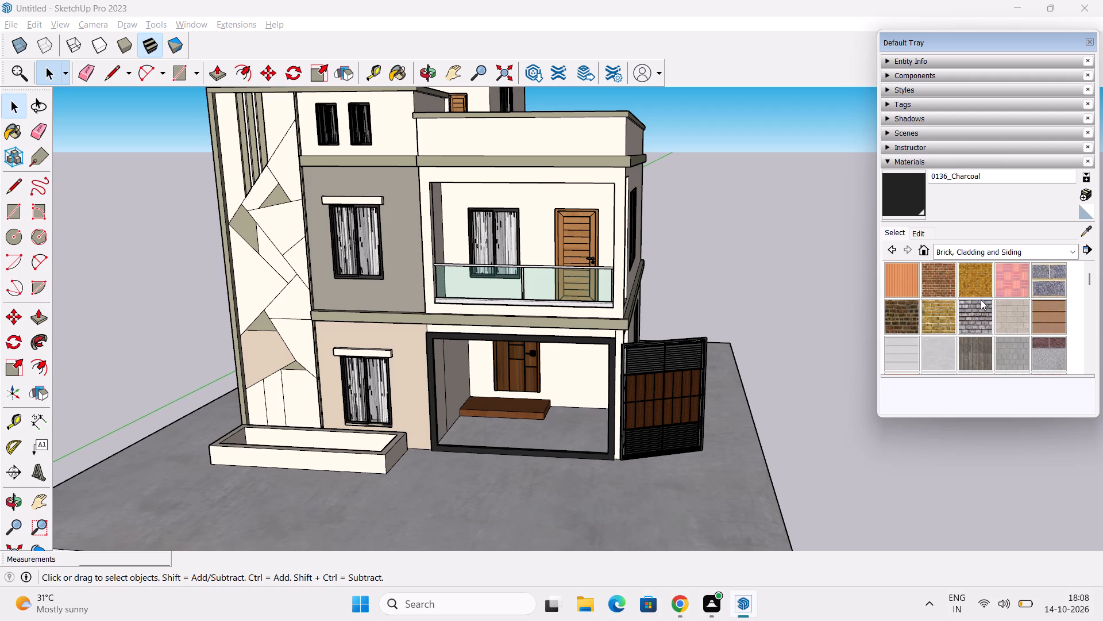
pyautogui.scroll(-1, 987, 297)
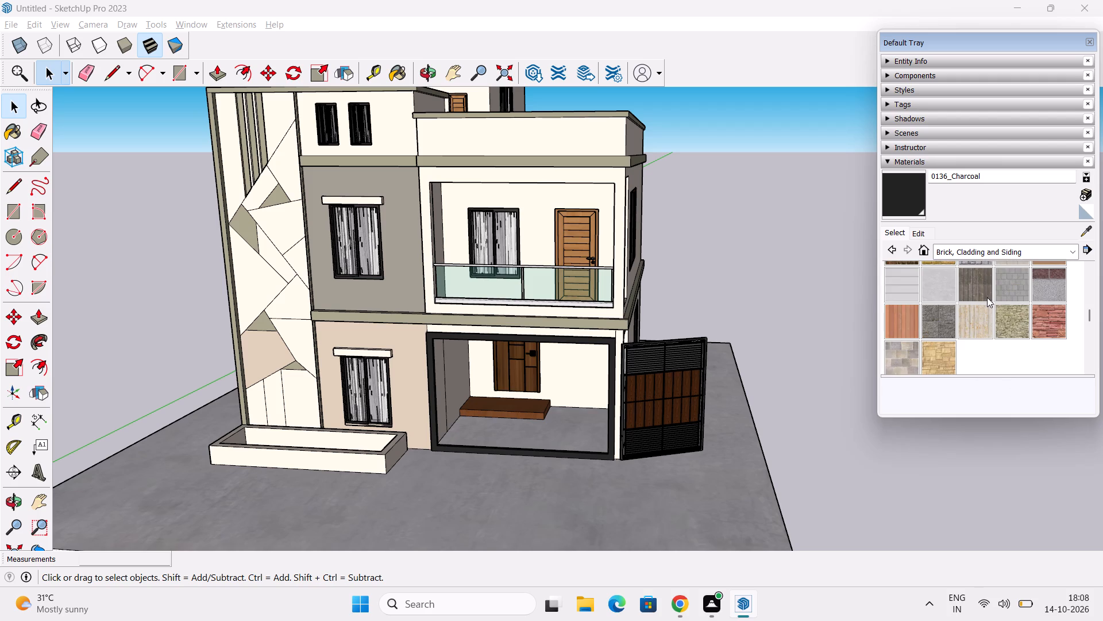
pyautogui.click(933, 359)
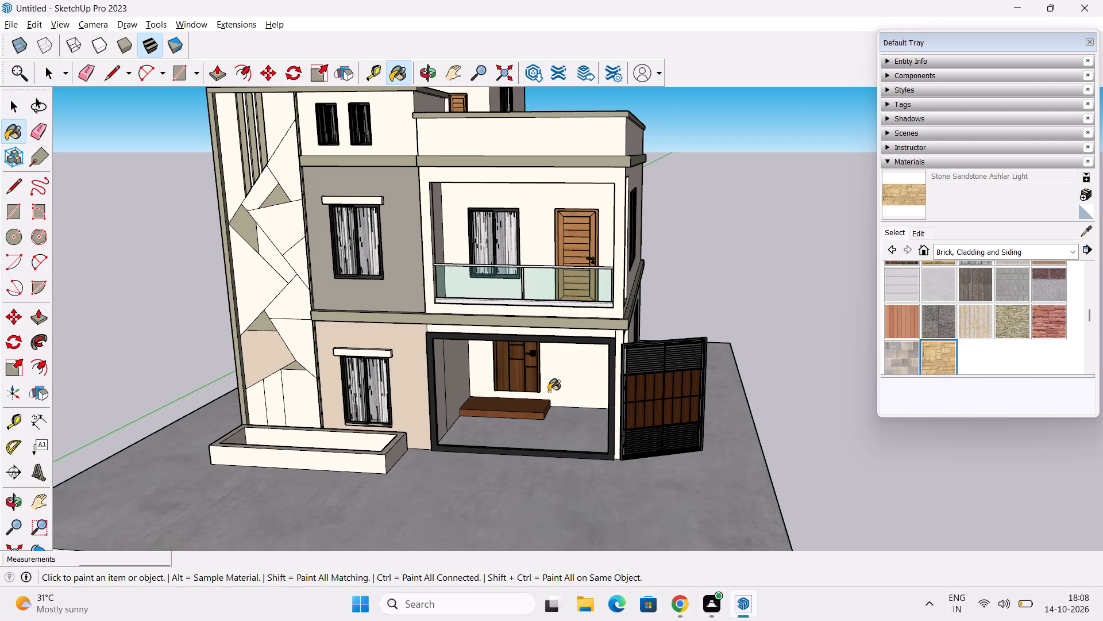
pyautogui.moveTo(525, 402); pyautogui.dragTo(430, 387, button='middle')
pyautogui.scroll(10, 456, 389)
pyautogui.click(430, 361)
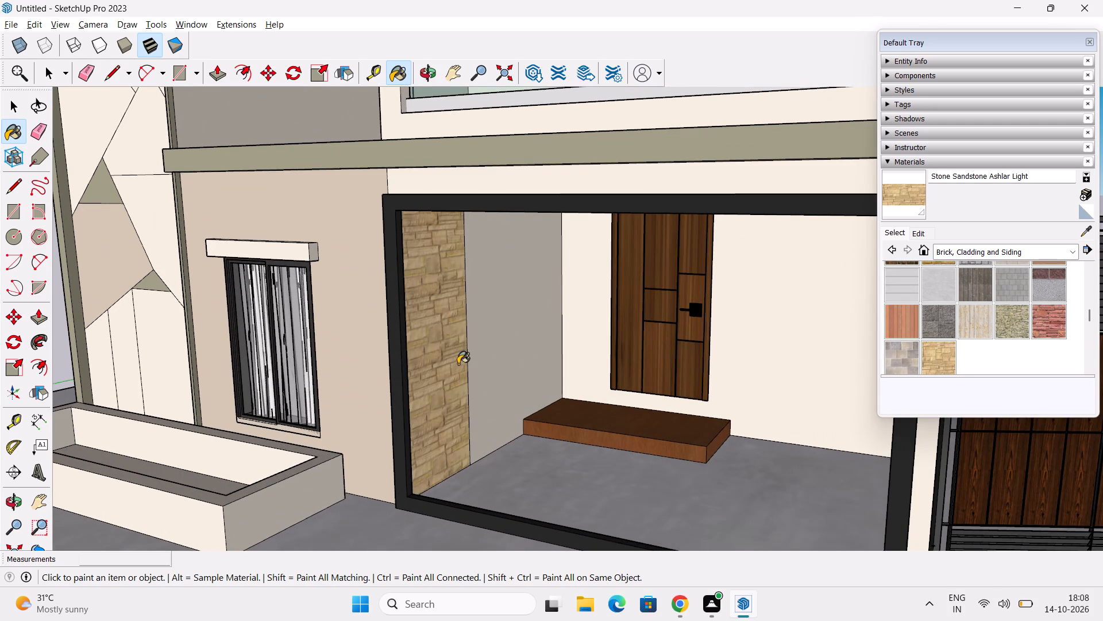
# Leave the Paint Bucket and examine the stone-textured porch wall within the overall house elevation from several angles.
pyautogui.scroll(-9, 458, 364)
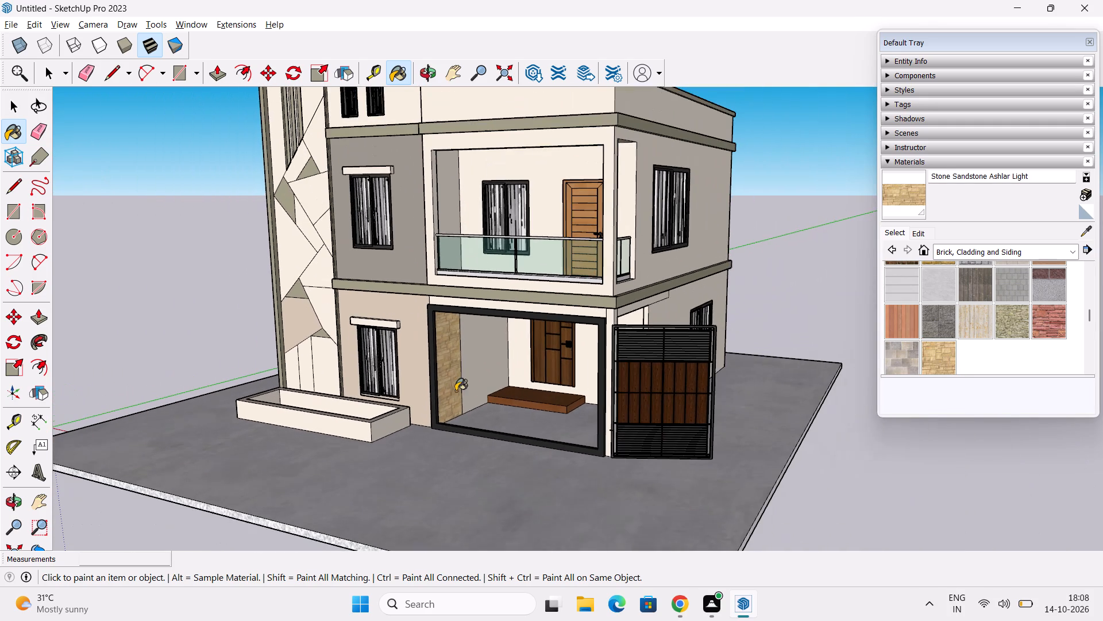
pyautogui.moveTo(461, 419); pyautogui.dragTo(506, 439, button='middle')
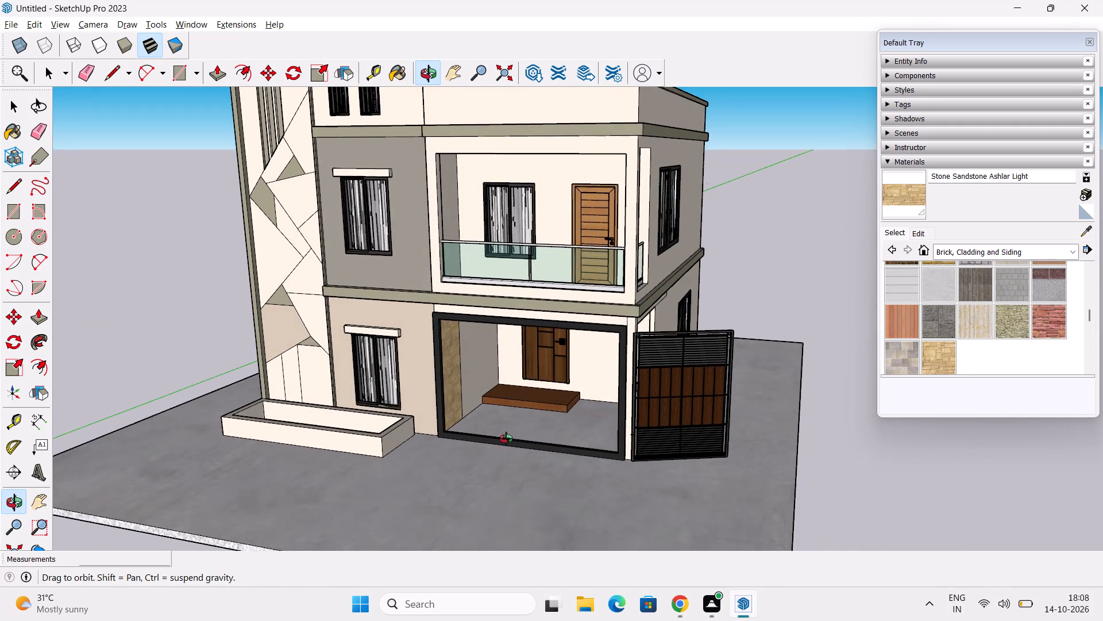
pyautogui.moveTo(506, 439); pyautogui.dragTo(496, 439, button='middle')
pyautogui.scroll(-2, 496, 439)
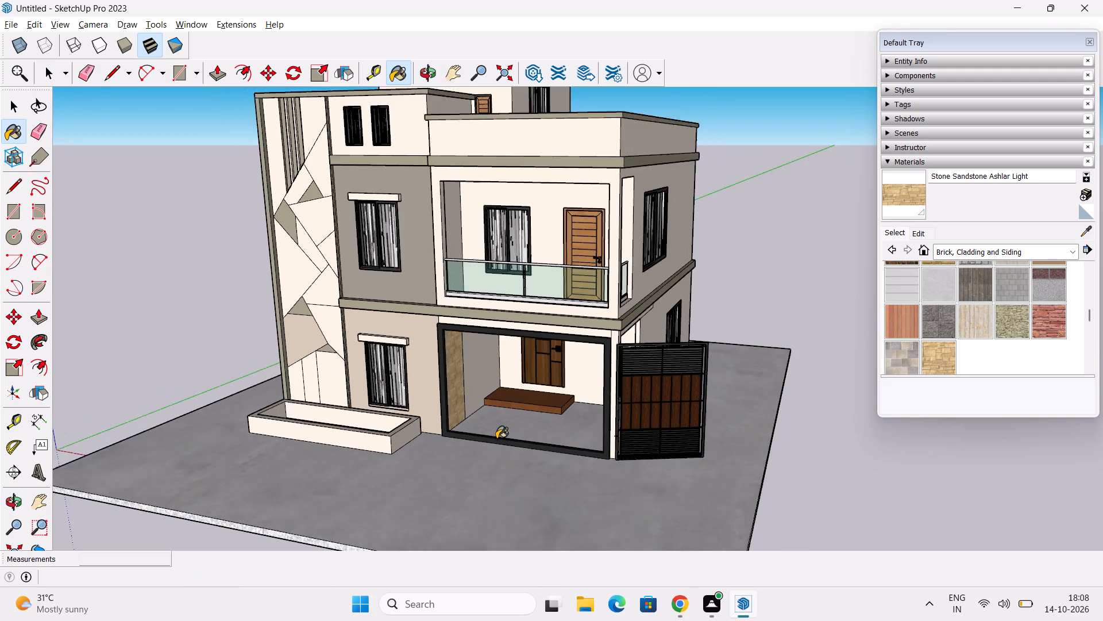
pyautogui.scroll(-2, 496, 439)
pyautogui.moveTo(496, 439); pyautogui.dragTo(521, 432, button='middle')
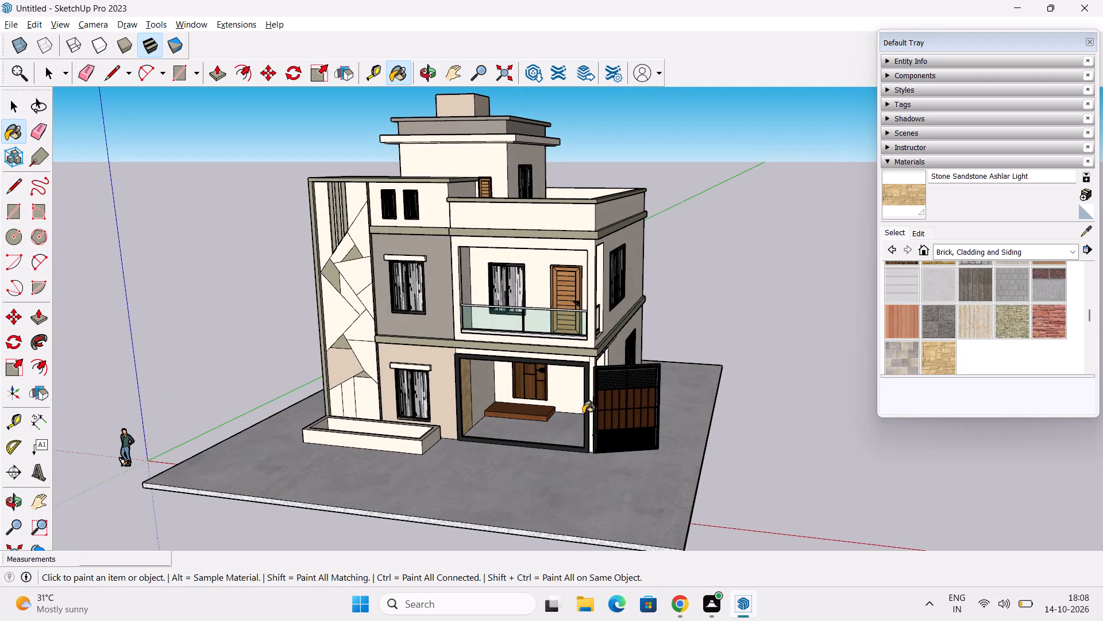
pyautogui.moveTo(585, 407); pyautogui.dragTo(587, 401, button='middle')
pyautogui.press('space')
pyautogui.moveTo(543, 424); pyautogui.dragTo(594, 386, button='middle')
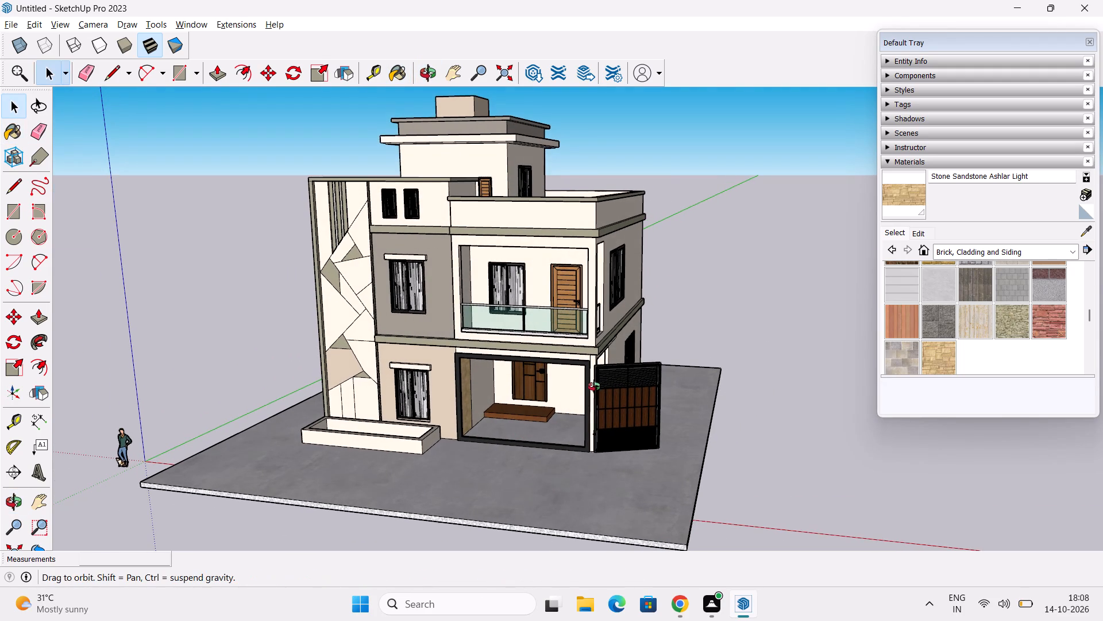
pyautogui.moveTo(594, 386); pyautogui.dragTo(600, 411, button='middle')
pyautogui.scroll(2, 583, 371)
pyautogui.moveTo(583, 371); pyautogui.dragTo(571, 392, button='middle')
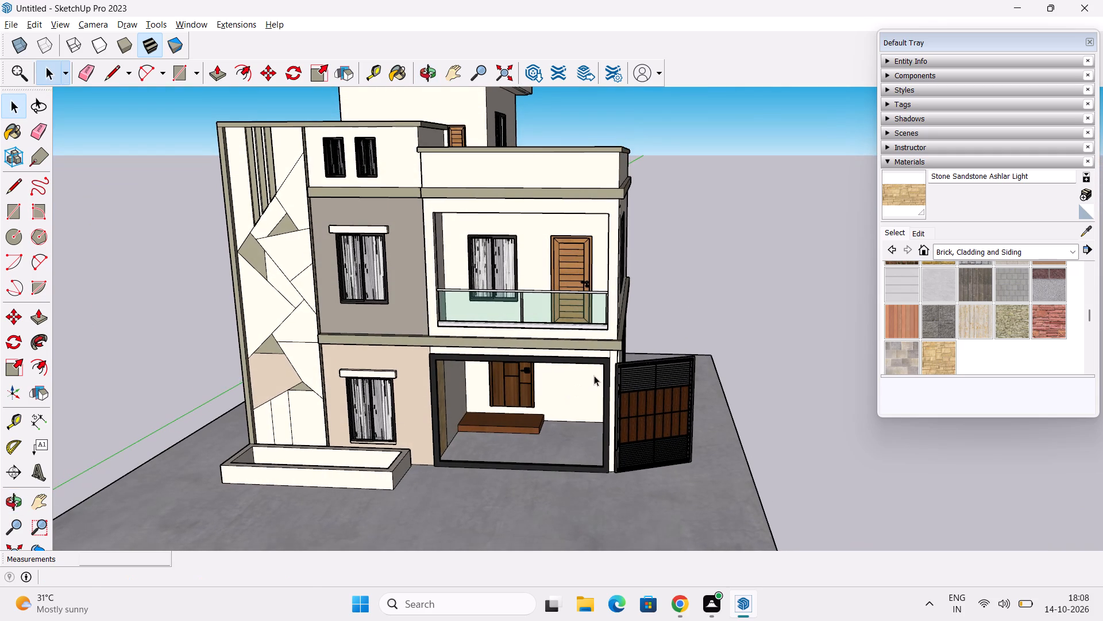
# Switch to 3D Warehouse in Chrome and search the models for "PLANTS".
pyautogui.hotkey('alt', 'Tab')
pyautogui.hotkey('alt', 'Tab')
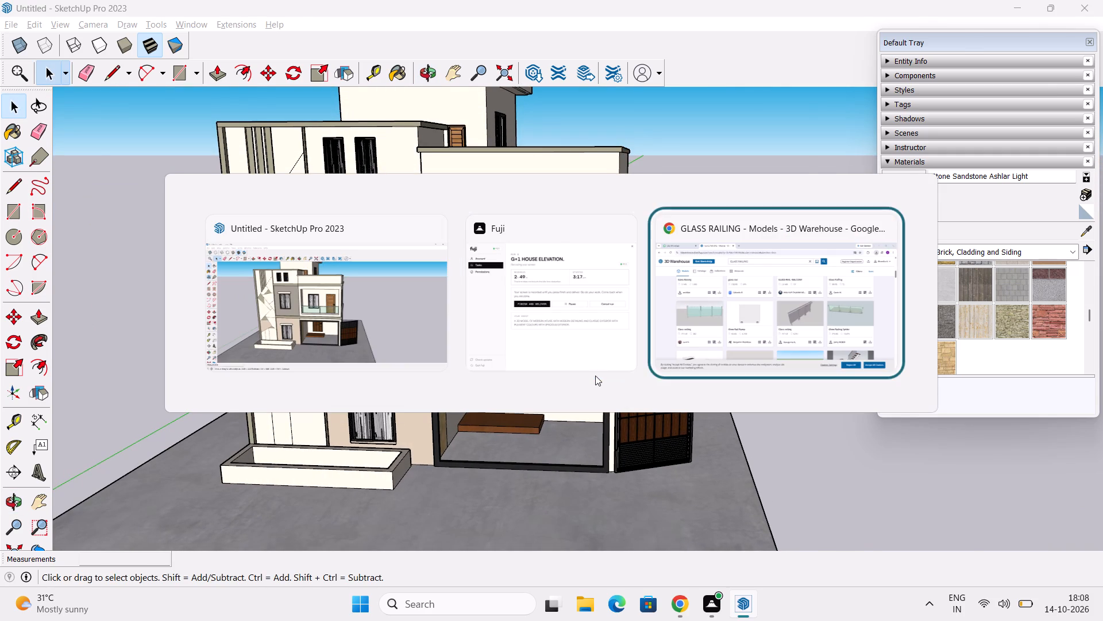
pyautogui.doubleClick(436, 82)
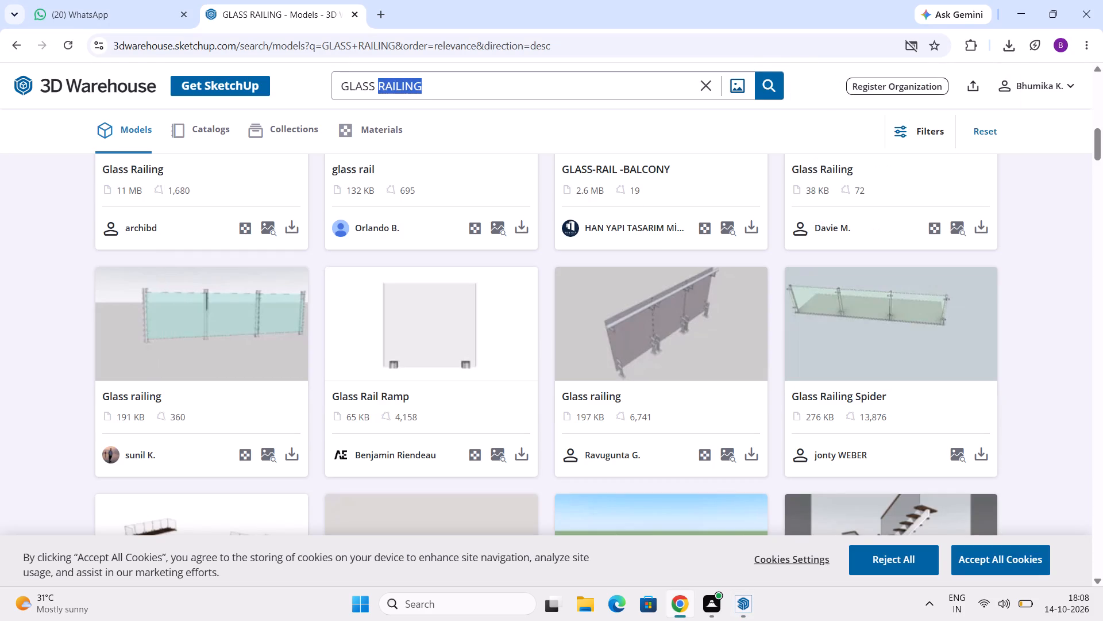
pyautogui.press('BackSpace')
pyautogui.press('BackSpace')
pyautogui.press('BackSpace')
pyautogui.press('BackSpace')
pyautogui.press('BackSpace')
pyautogui.press('BackSpace')
pyautogui.press('BackSpace')
pyautogui.press('BackSpace')
pyautogui.press('BackSpace')
pyautogui.press('BackSpace')
pyautogui.press('BackSpace')
pyautogui.press('BackSpace')
pyautogui.press('BackSpace')
pyautogui.press('BackSpace')
pyautogui.press('BackSpace')
pyautogui.press('BackSpace')
pyautogui.press('BackSpace')
pyautogui.write('PLANTS')
pyautogui.press('Return')
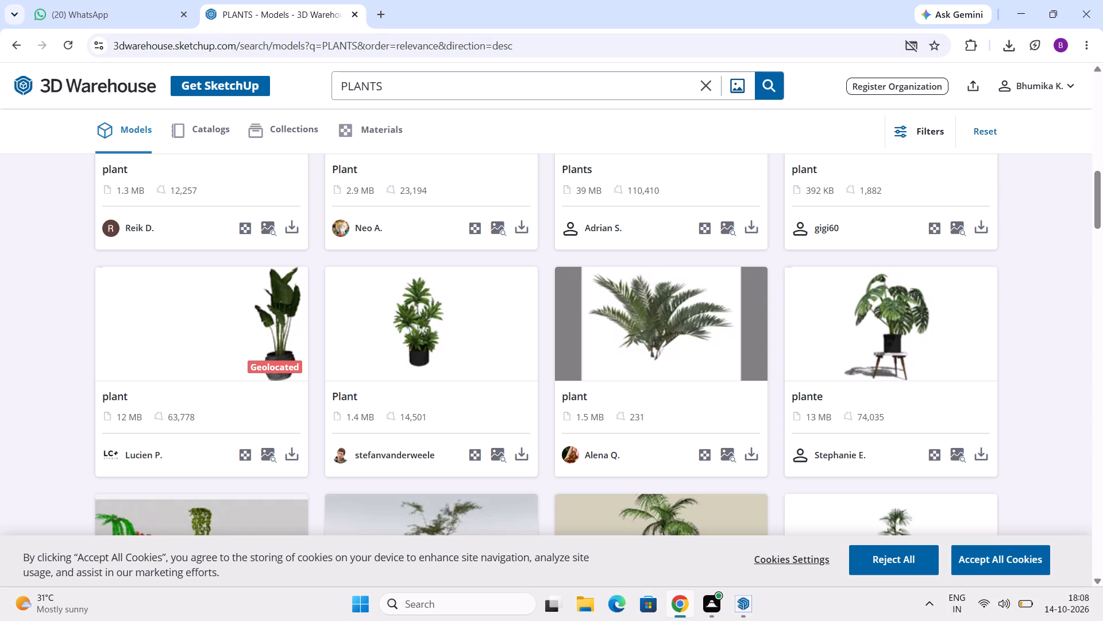
# Download the 1.4 MB "Plant" model of a leafy plant in a black pot as a SketchUp file.
pyautogui.scroll(2, 566, 396)
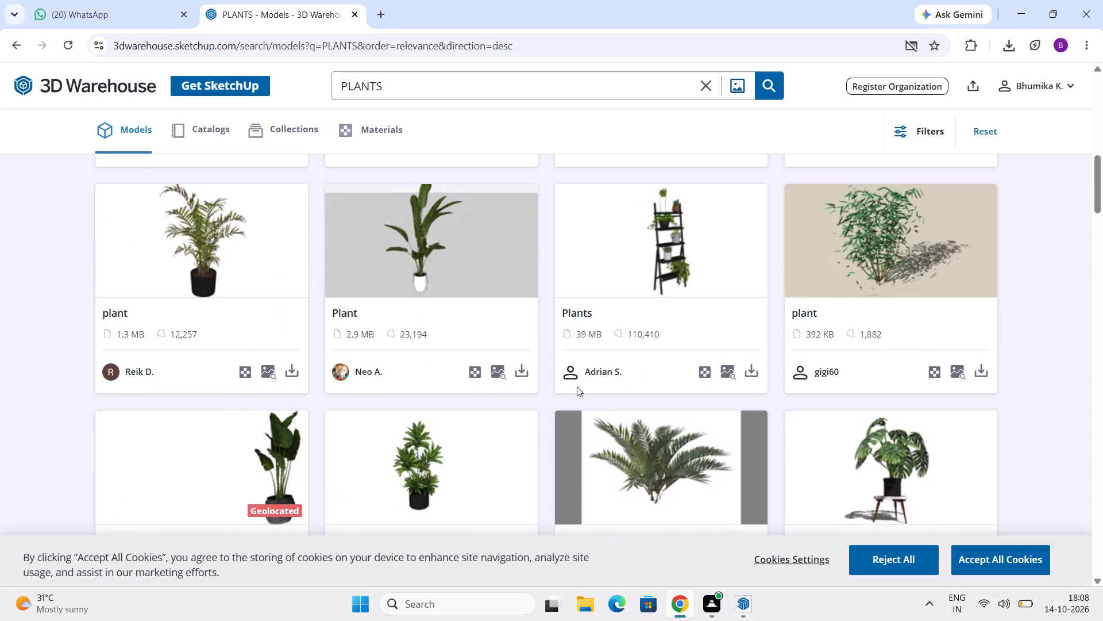
pyautogui.scroll(-3, 577, 386)
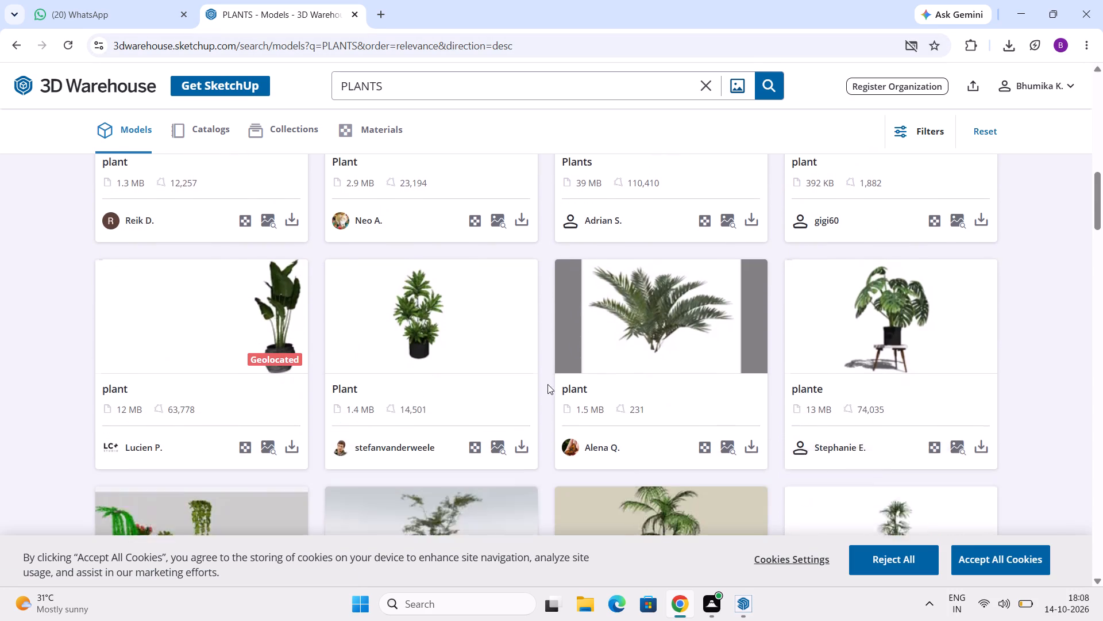
pyautogui.click(521, 379)
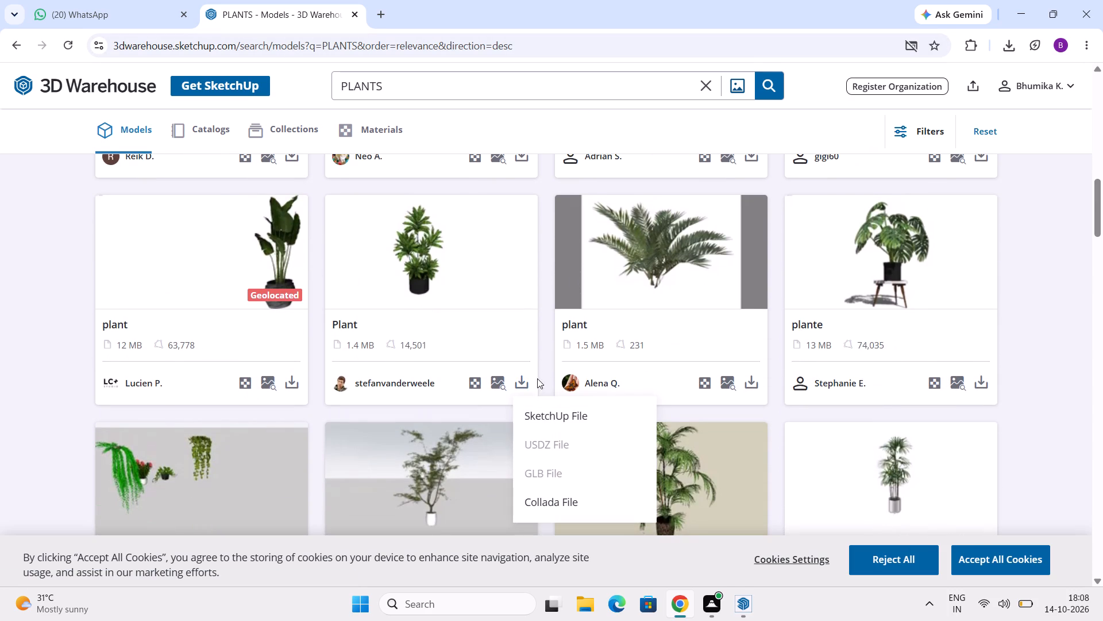
pyautogui.click(545, 415)
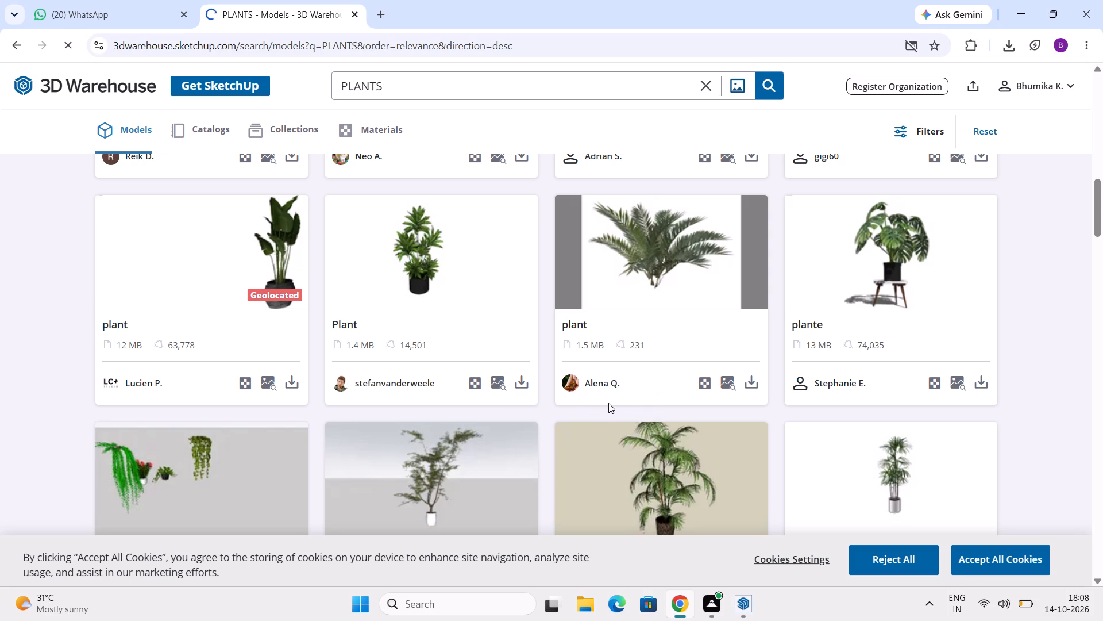
# Find the 607 KB "Planting" model of green bushy plants among the results and download it as a SketchUp file.
pyautogui.scroll(5, 552, 424)
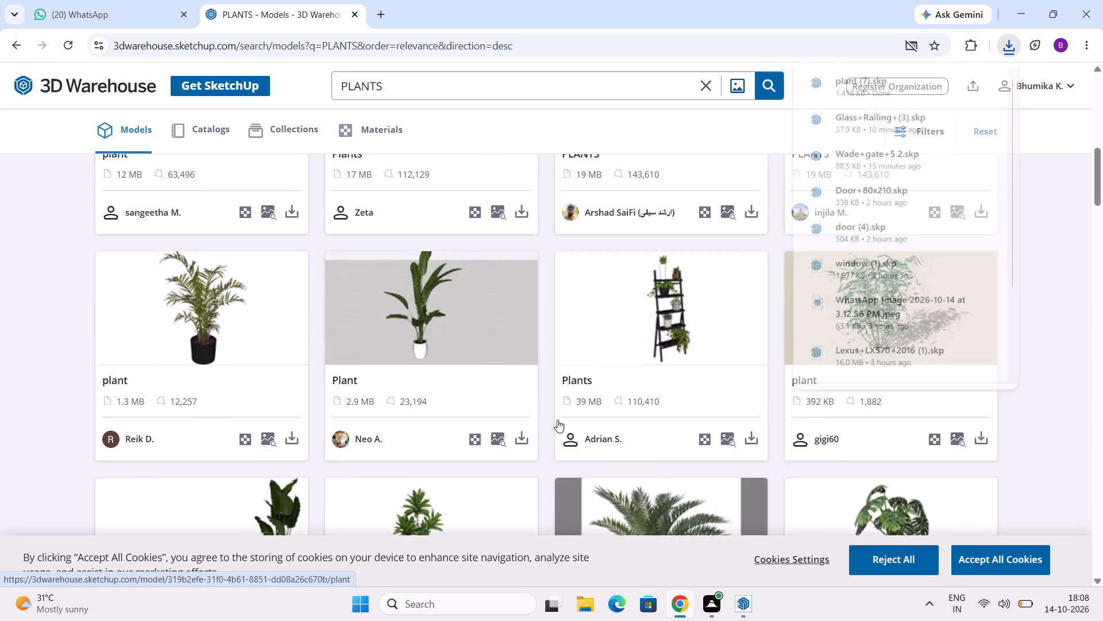
pyautogui.scroll(10, 557, 420)
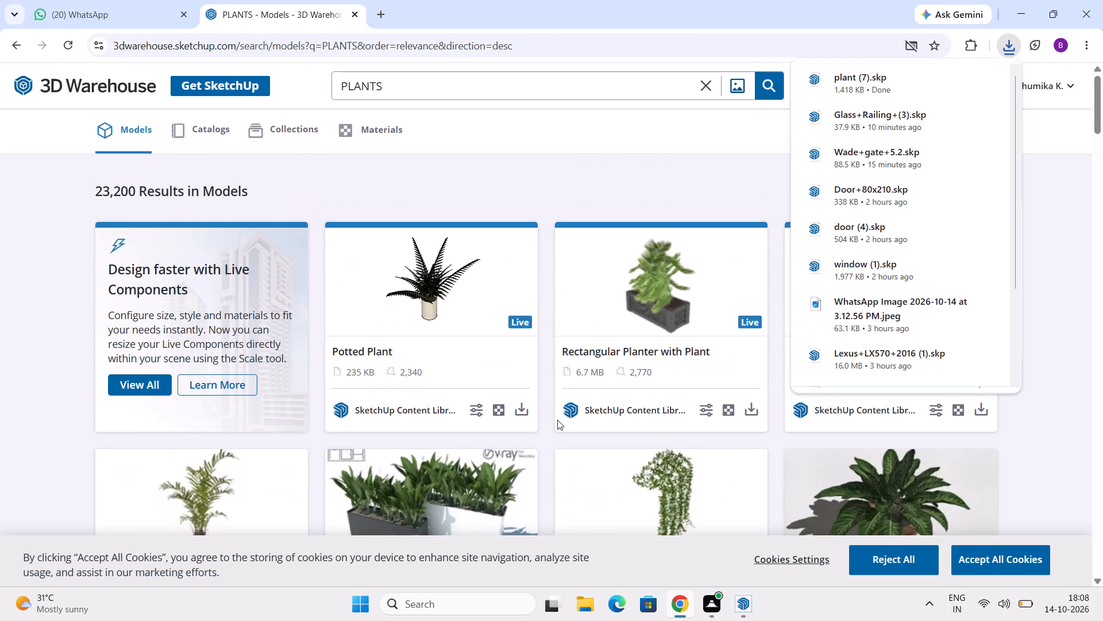
pyautogui.scroll(-5, 557, 420)
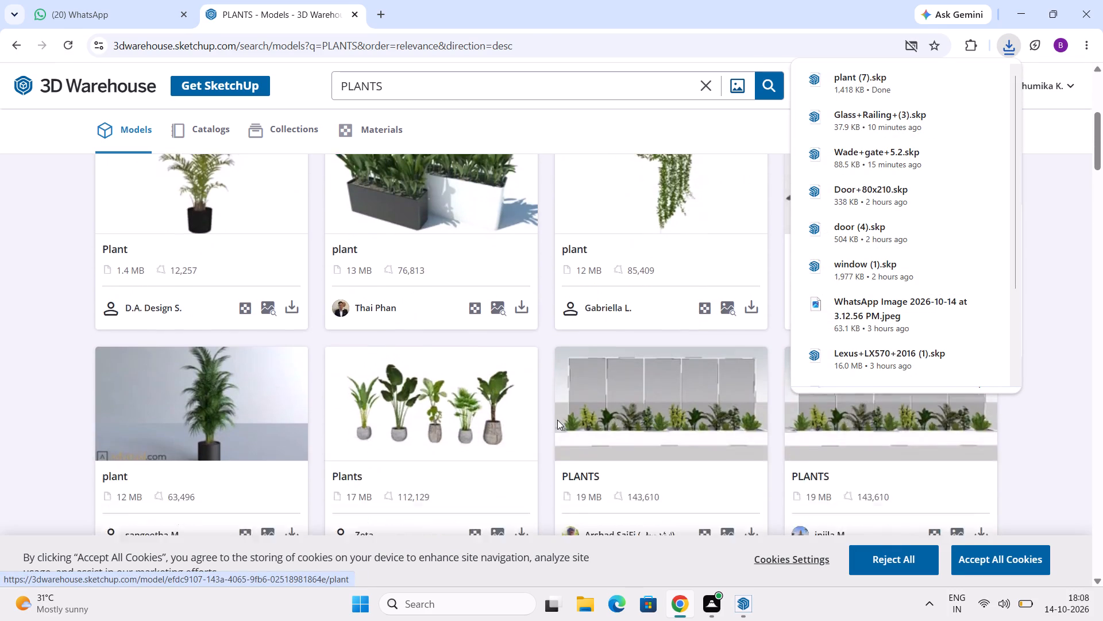
pyautogui.scroll(-2, 557, 420)
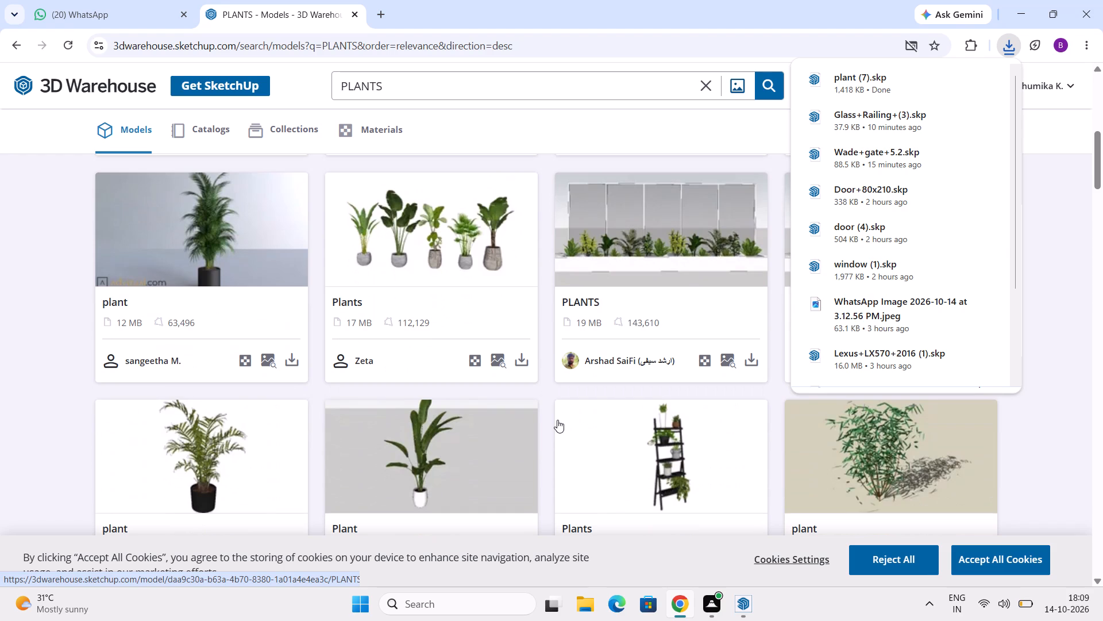
pyautogui.scroll(5, 557, 420)
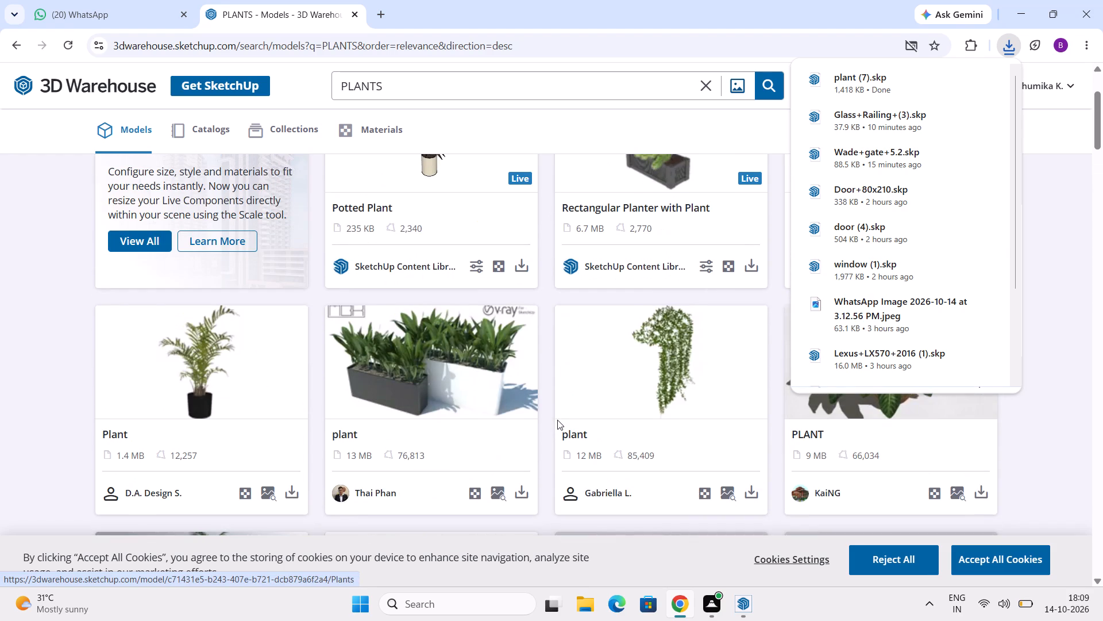
pyautogui.scroll(-8, 557, 420)
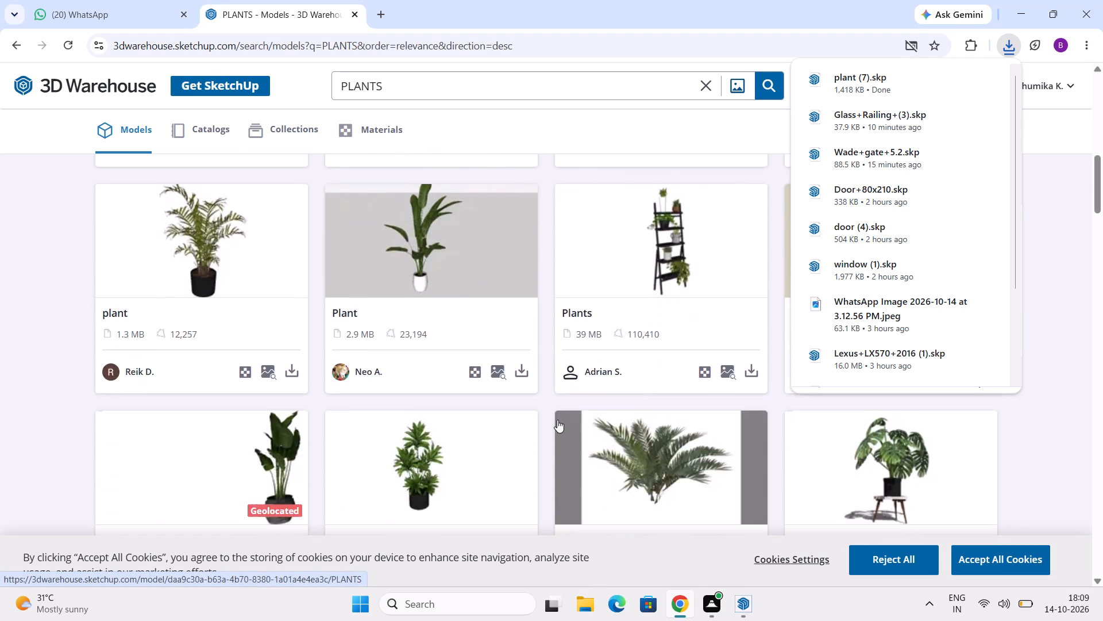
pyautogui.scroll(6, 557, 420)
pyautogui.scroll(-3, 557, 420)
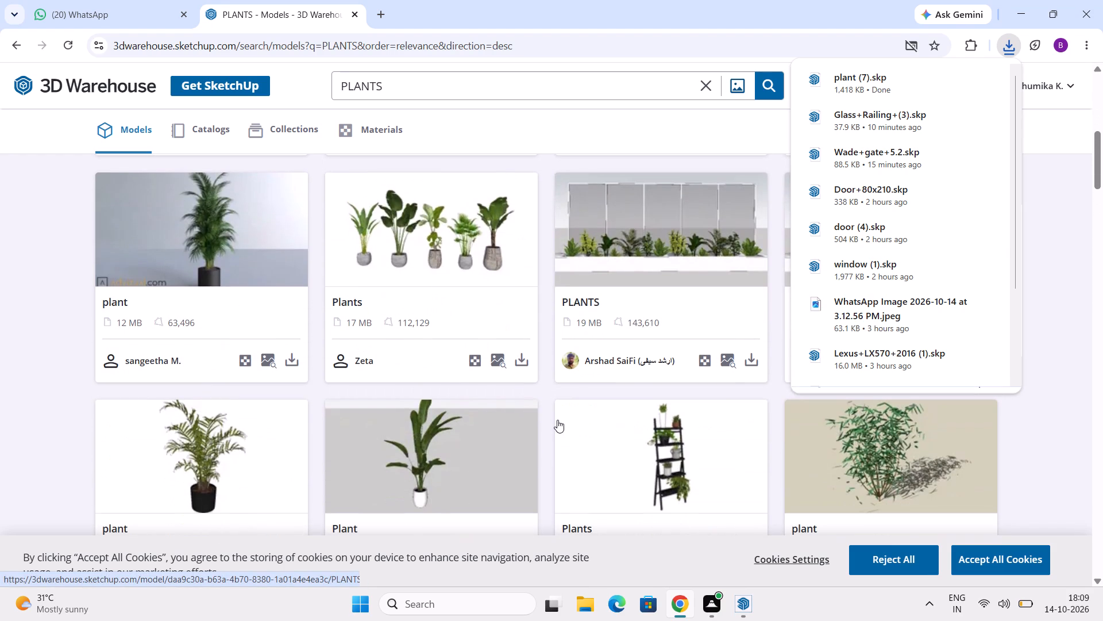
pyautogui.scroll(-4, 557, 420)
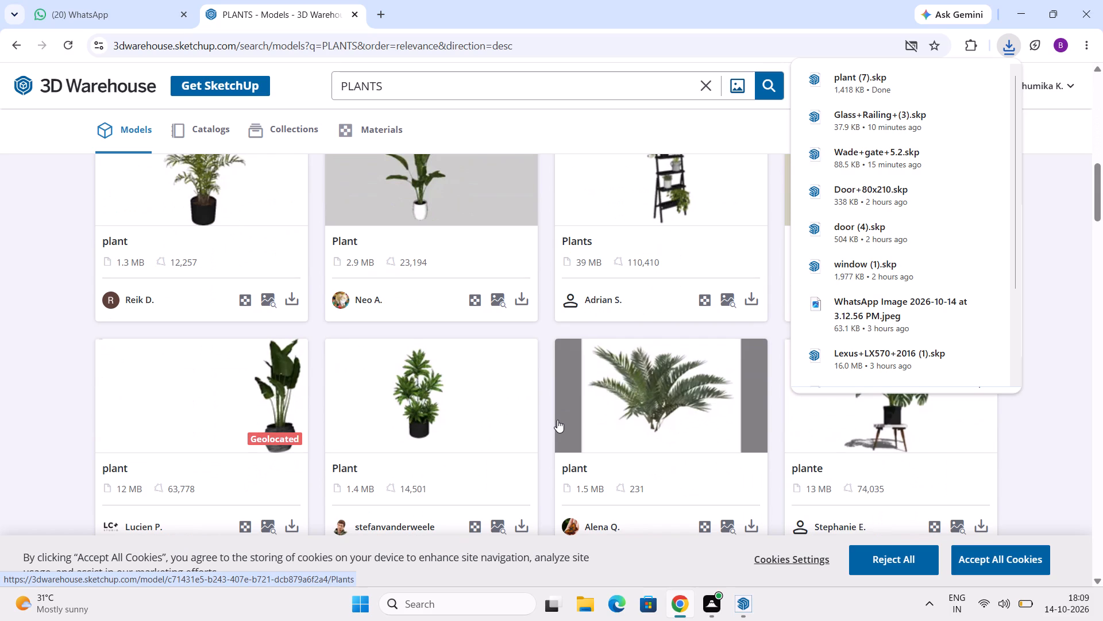
pyautogui.scroll(-3, 557, 420)
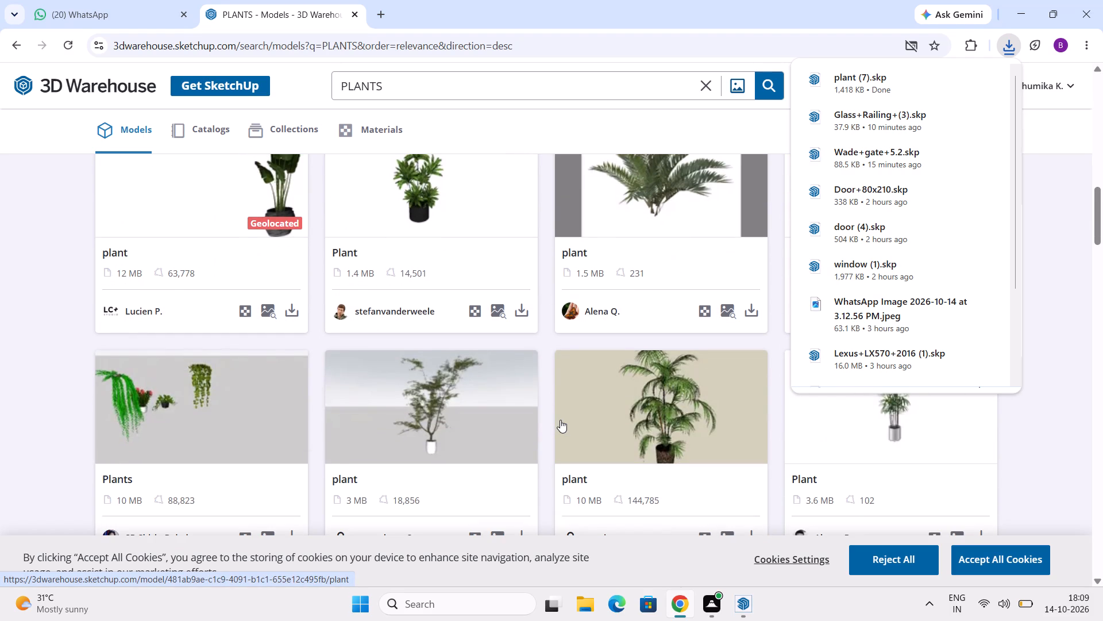
pyautogui.scroll(-4, 560, 420)
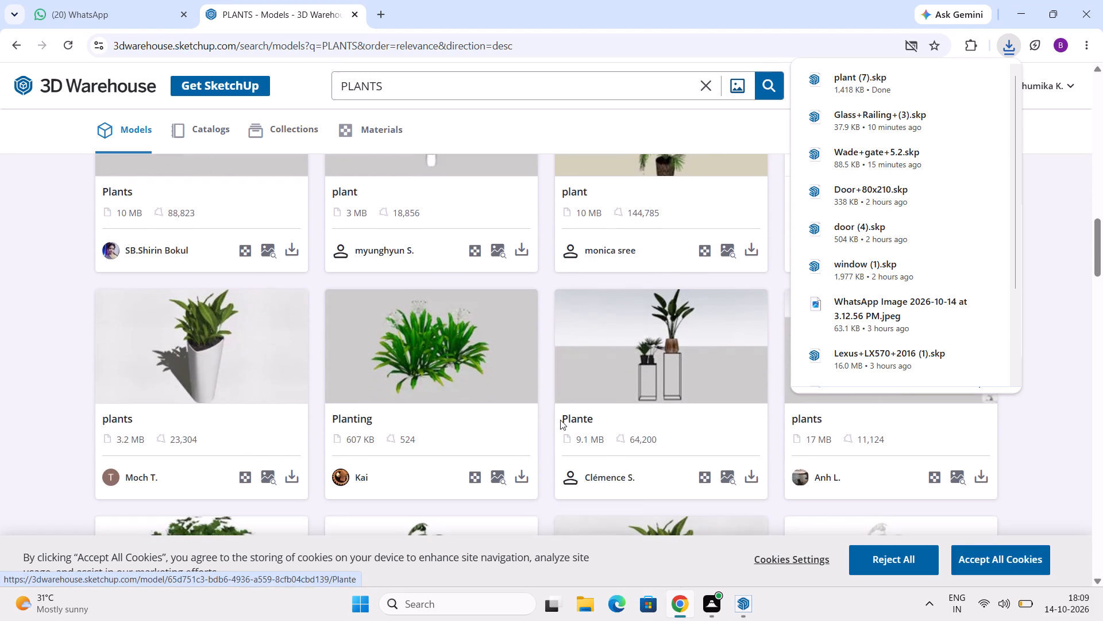
pyautogui.scroll(-1, 560, 420)
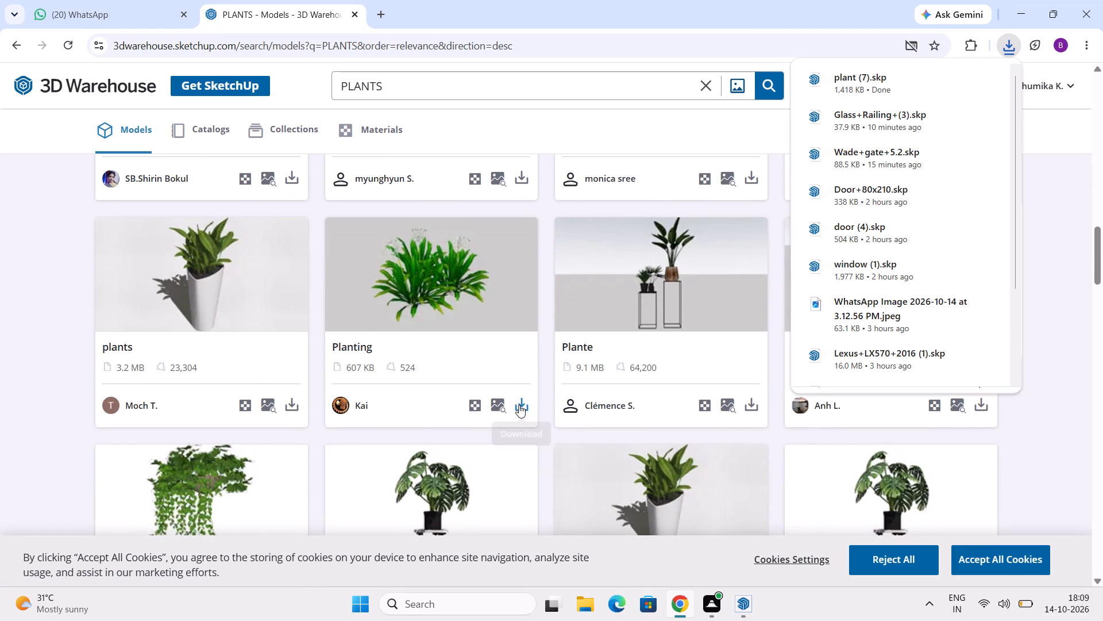
pyautogui.click(523, 405)
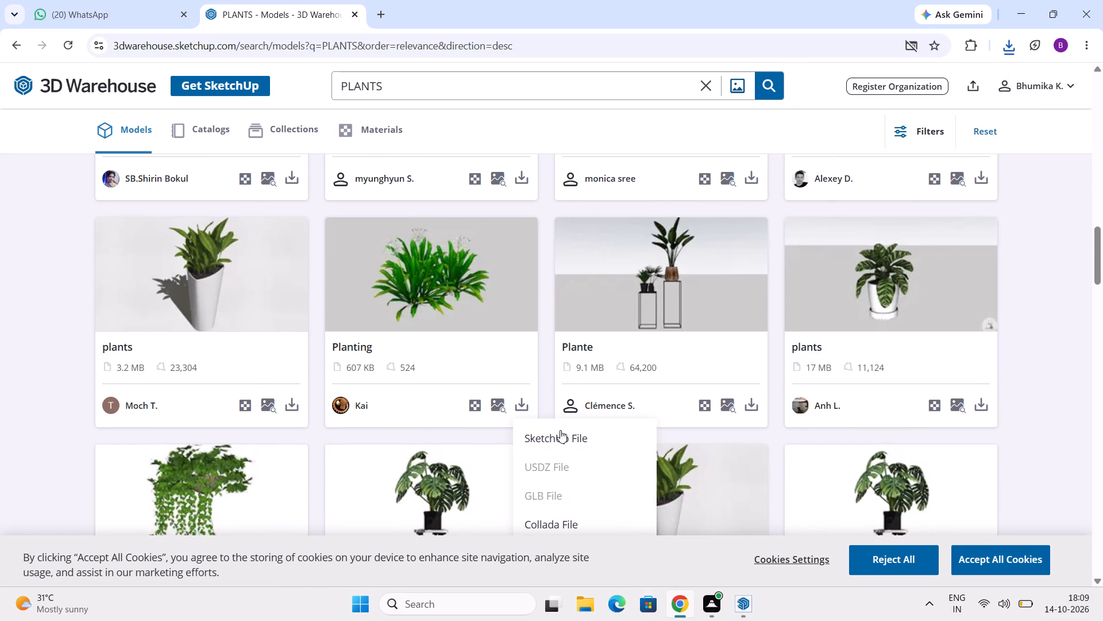
pyautogui.click(564, 435)
# Find the 12 MB "plants" model of a leafy plant in a white pot among the results and download it as a SketchUp file.
pyautogui.scroll(-6, 650, 381)
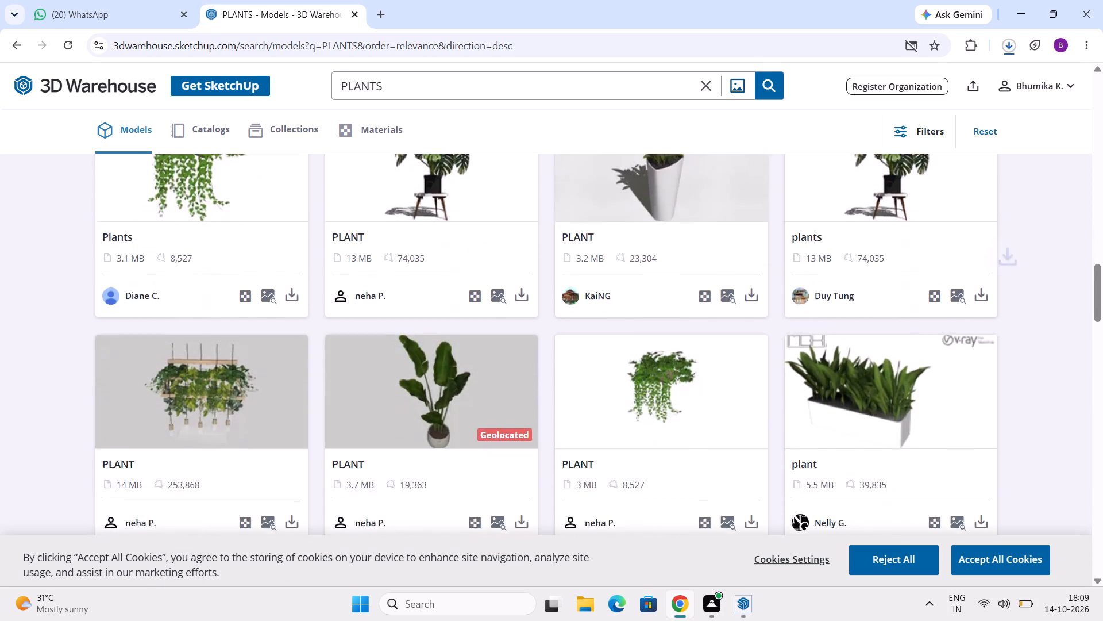
pyautogui.scroll(-4, 658, 381)
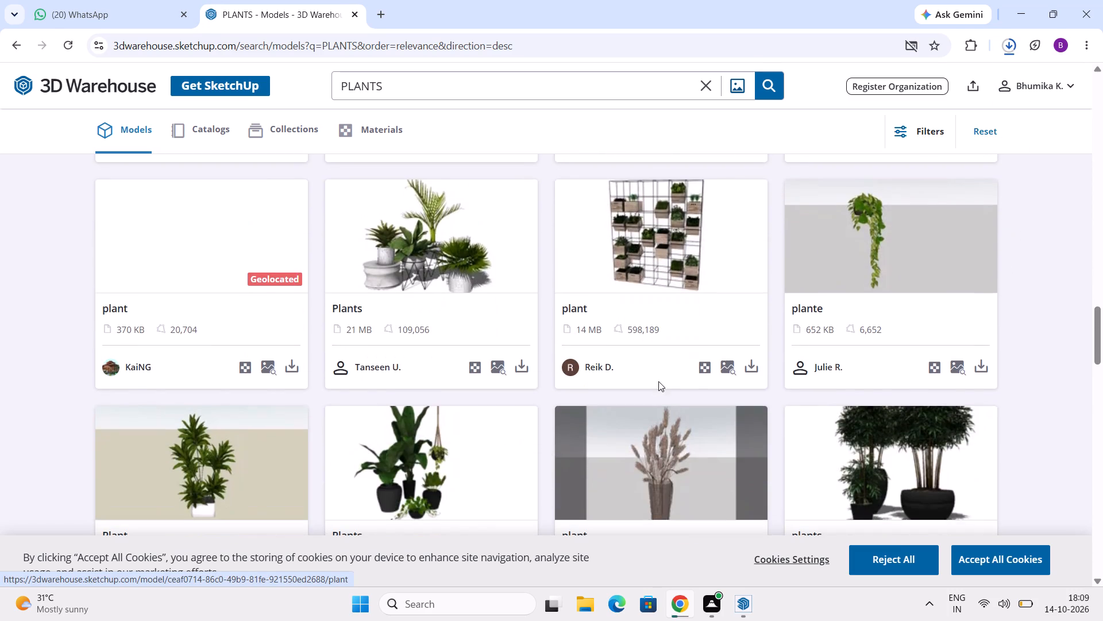
pyautogui.scroll(-3, 658, 381)
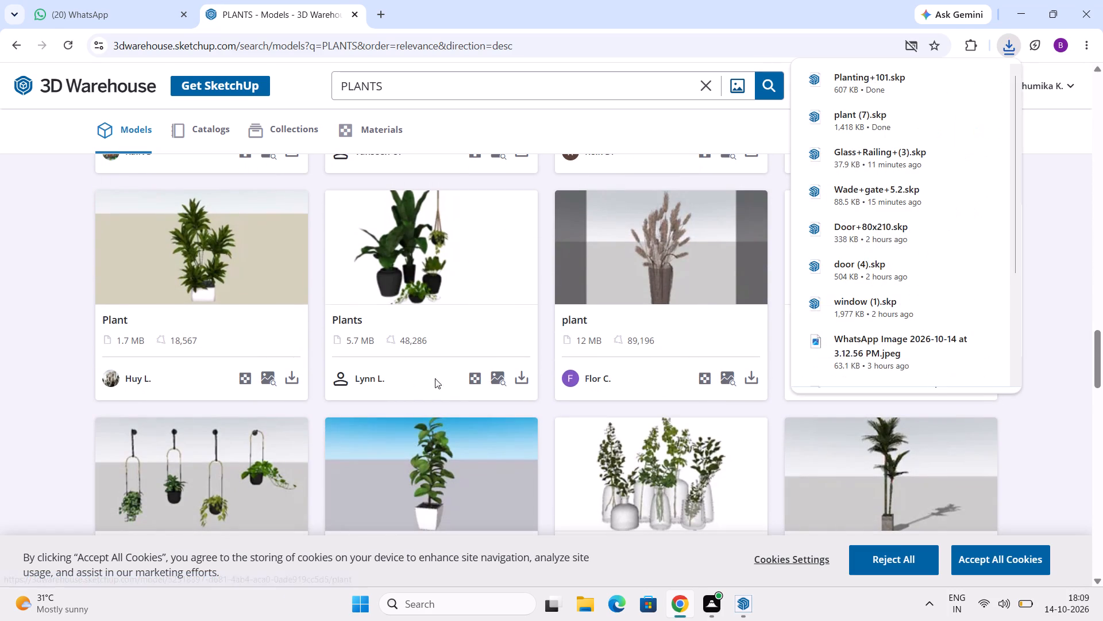
pyautogui.scroll(-2, 623, 370)
pyautogui.scroll(3, 623, 370)
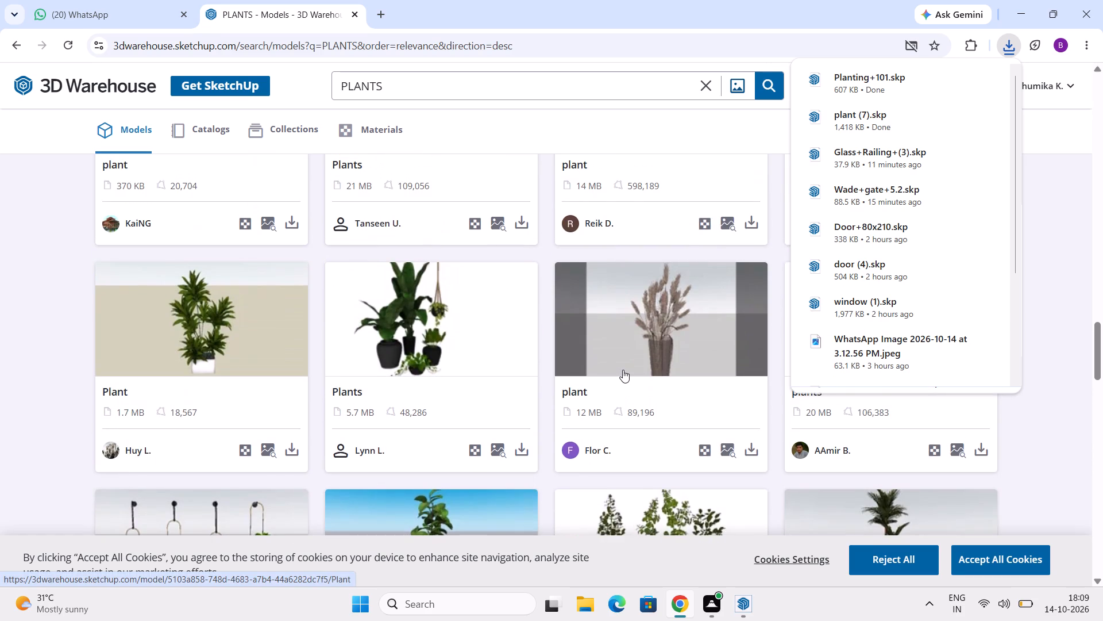
pyautogui.scroll(-4, 623, 370)
pyautogui.scroll(2, 568, 367)
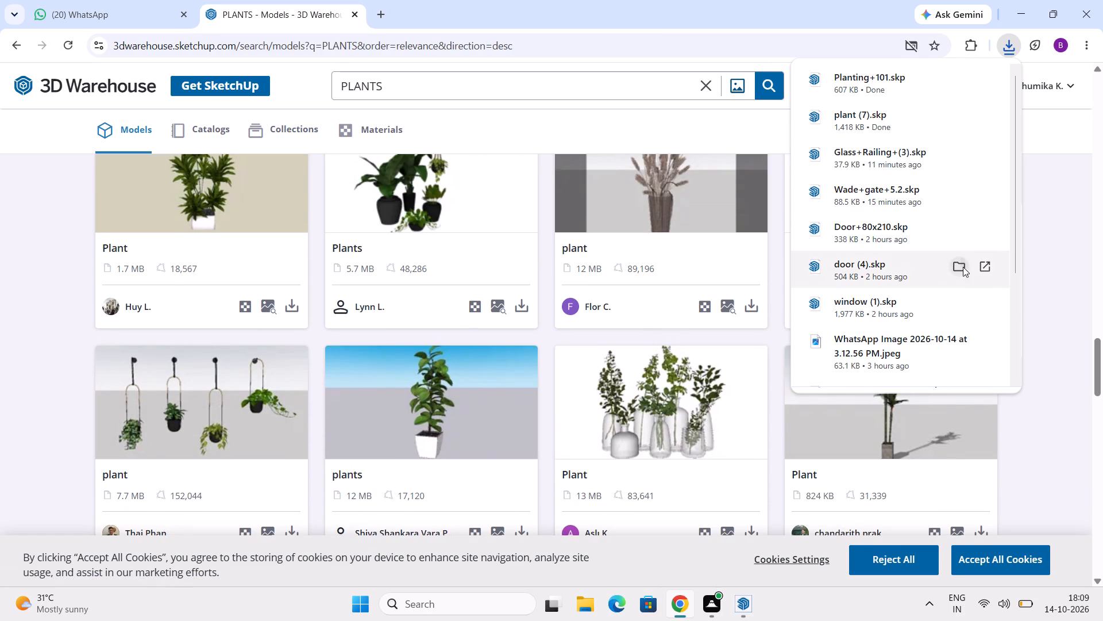
pyautogui.click(1040, 345)
pyautogui.scroll(2, 891, 315)
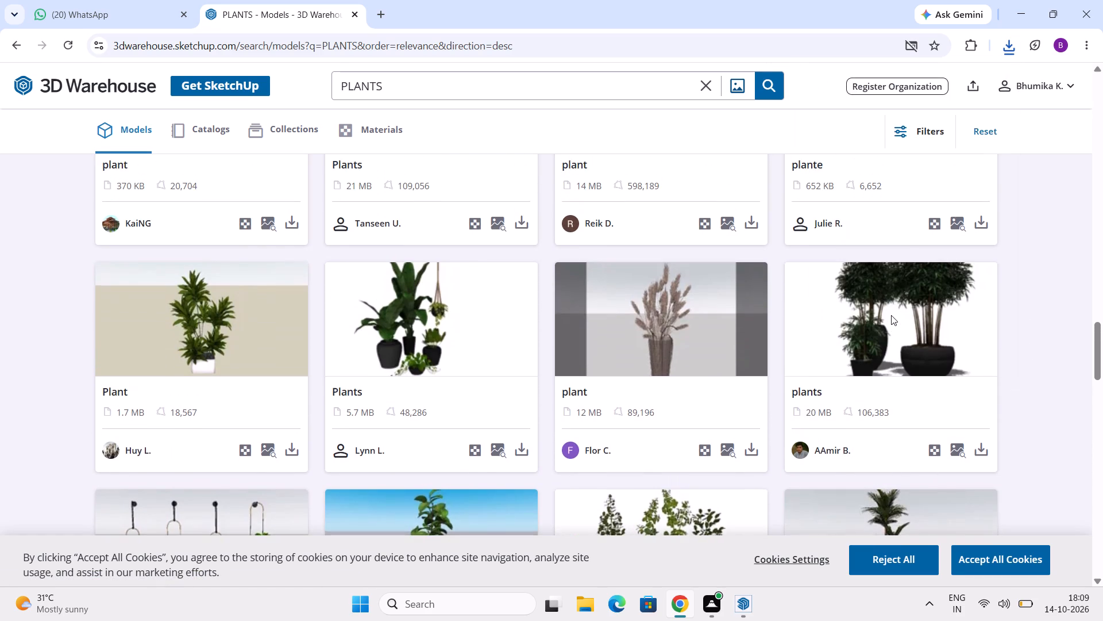
pyautogui.scroll(-6, 856, 315)
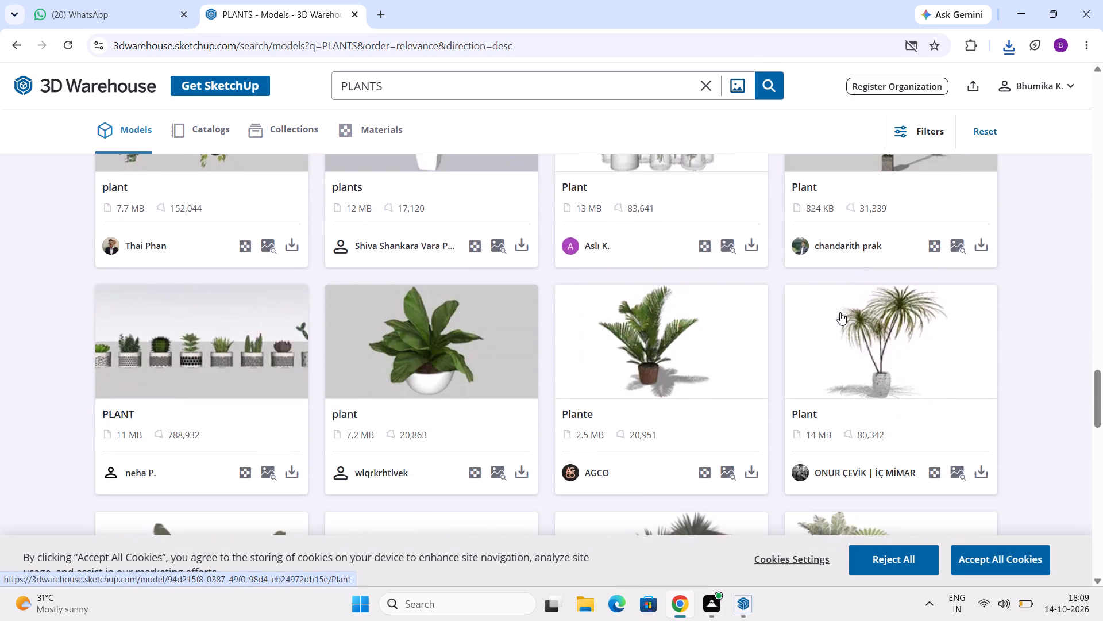
pyautogui.scroll(-2, 840, 312)
pyautogui.scroll(-5, 590, 367)
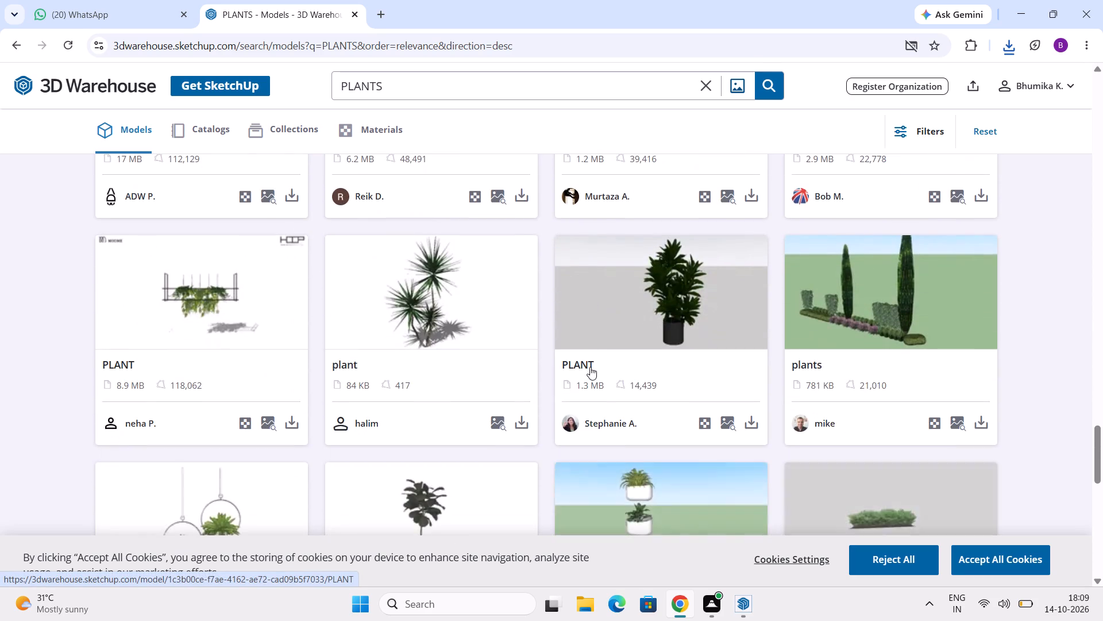
pyautogui.scroll(9, 590, 367)
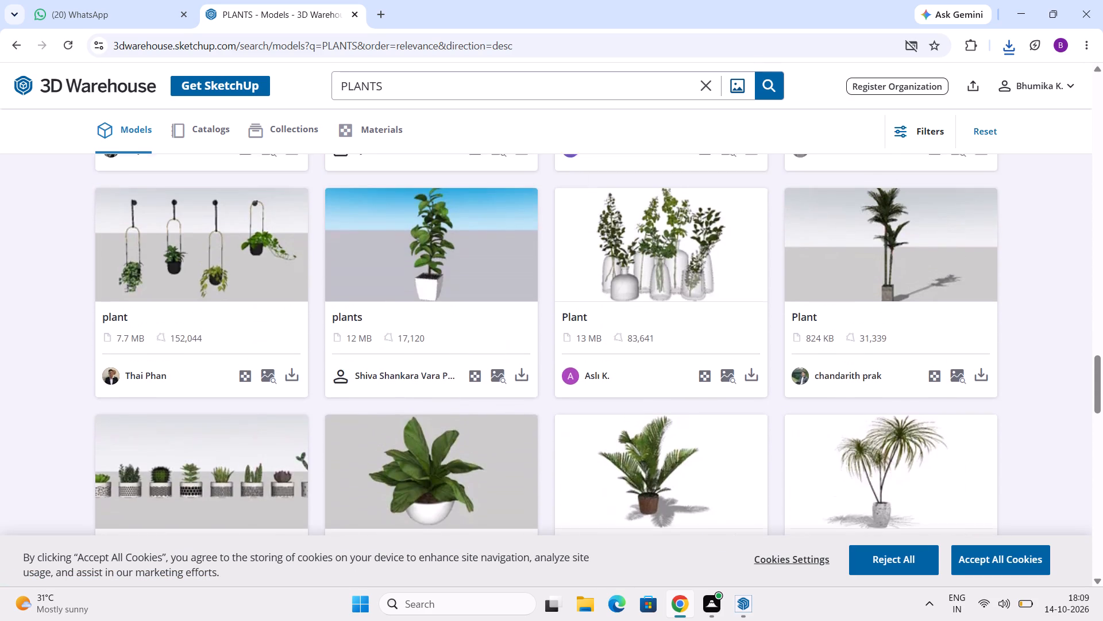
pyautogui.scroll(2, 593, 366)
pyautogui.scroll(-2, 587, 377)
pyautogui.click(523, 390)
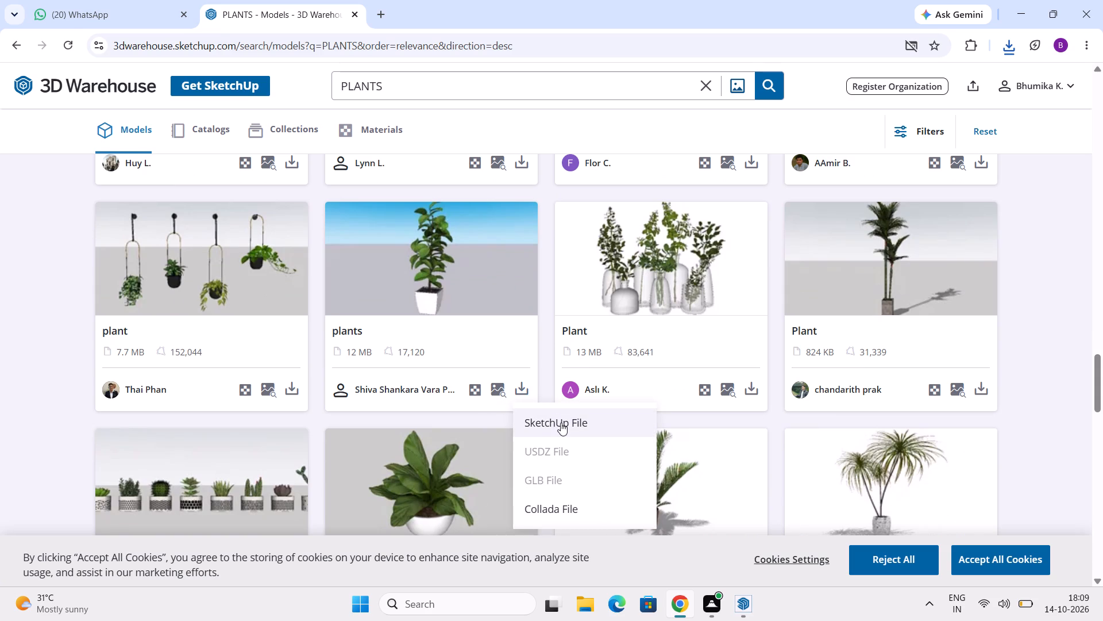
pyautogui.click(561, 423)
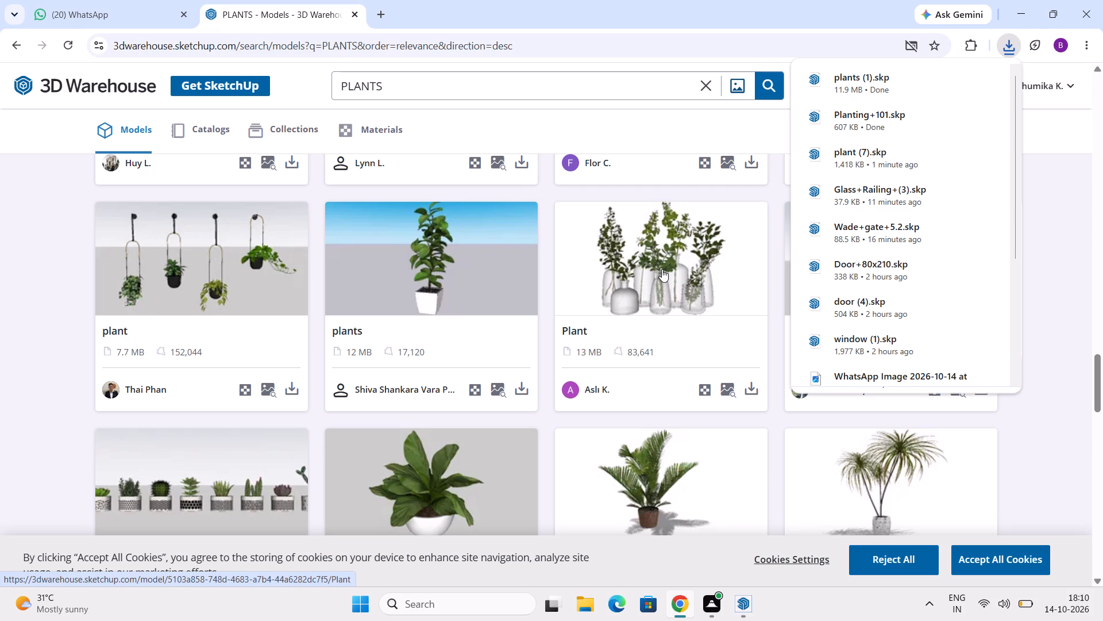
# Switch to SketchUp and import the "plants (1)" file from Downloads.
pyautogui.hotkey('alt', 'Tab')
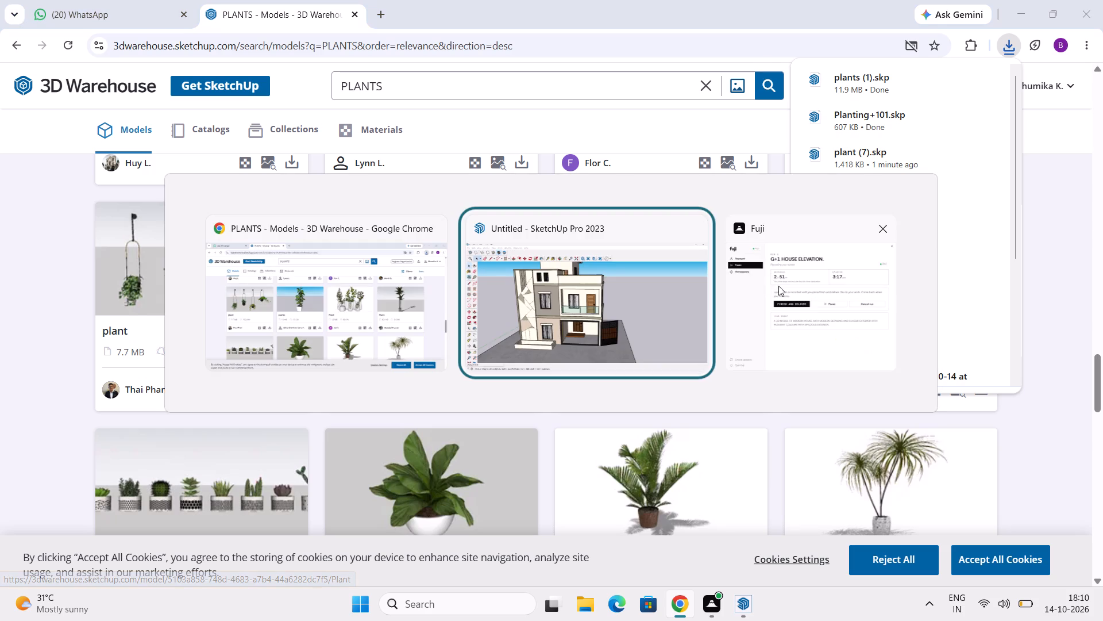
pyautogui.click(12, 26)
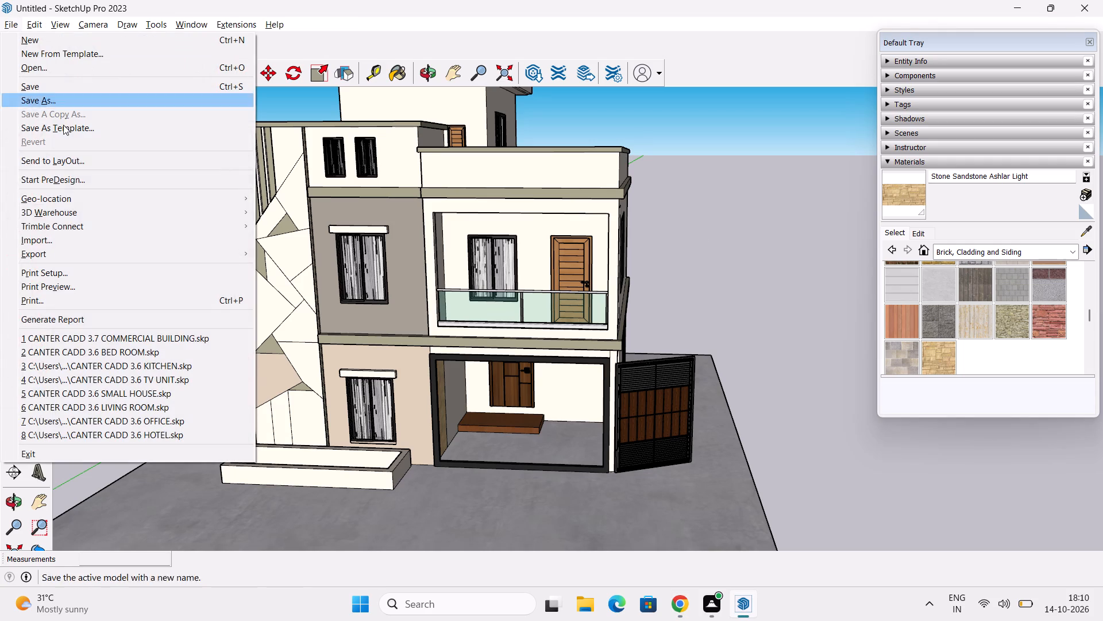
pyautogui.click(86, 242)
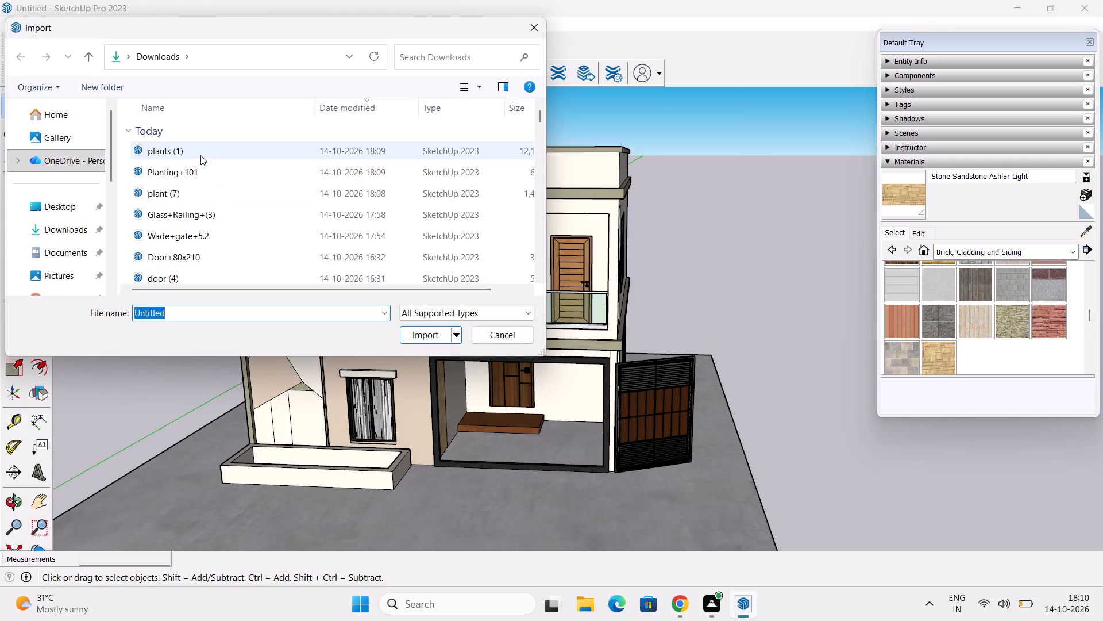
pyautogui.click(206, 151)
pyautogui.click(428, 340)
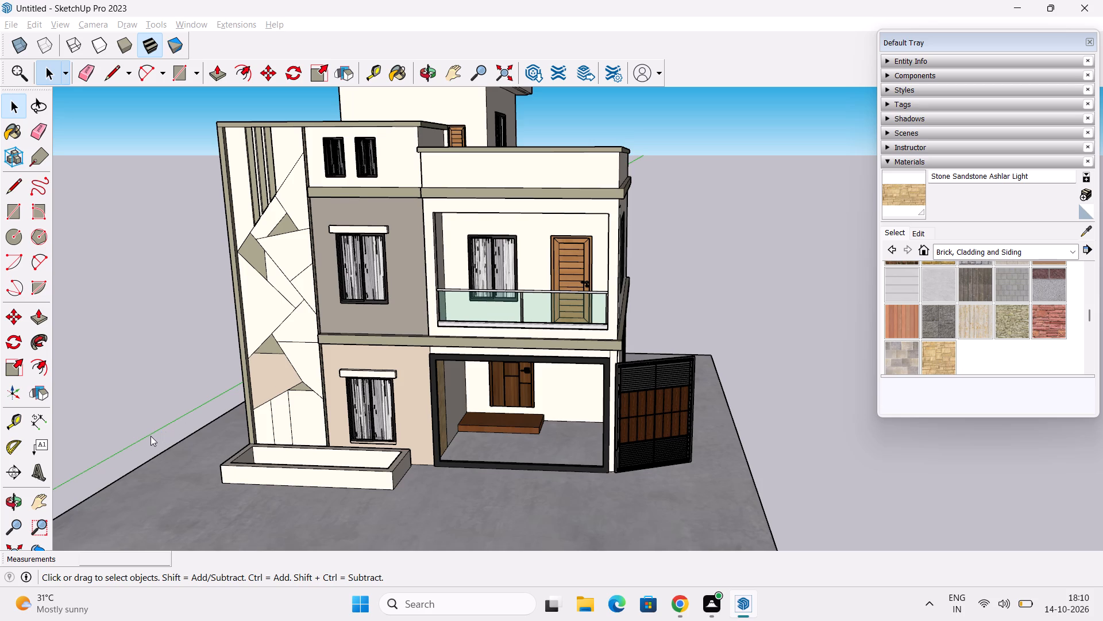
# Place the imported potted plant on the first-floor balcony floor, beside the wooden door near the side glass railing.
pyautogui.click(674, 351)
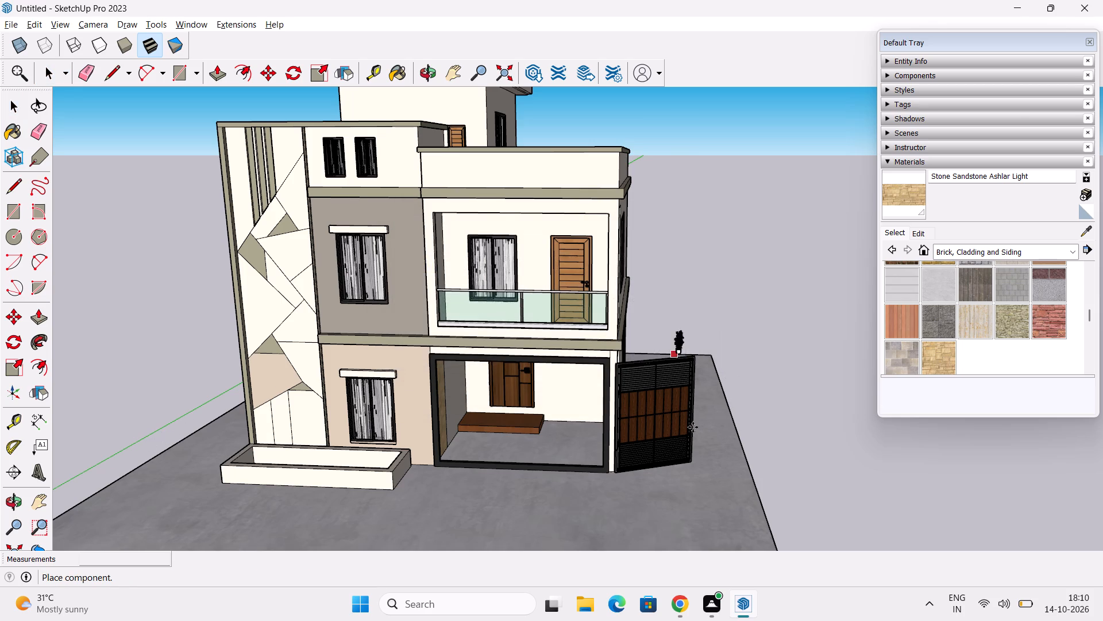
pyautogui.scroll(2, 562, 314)
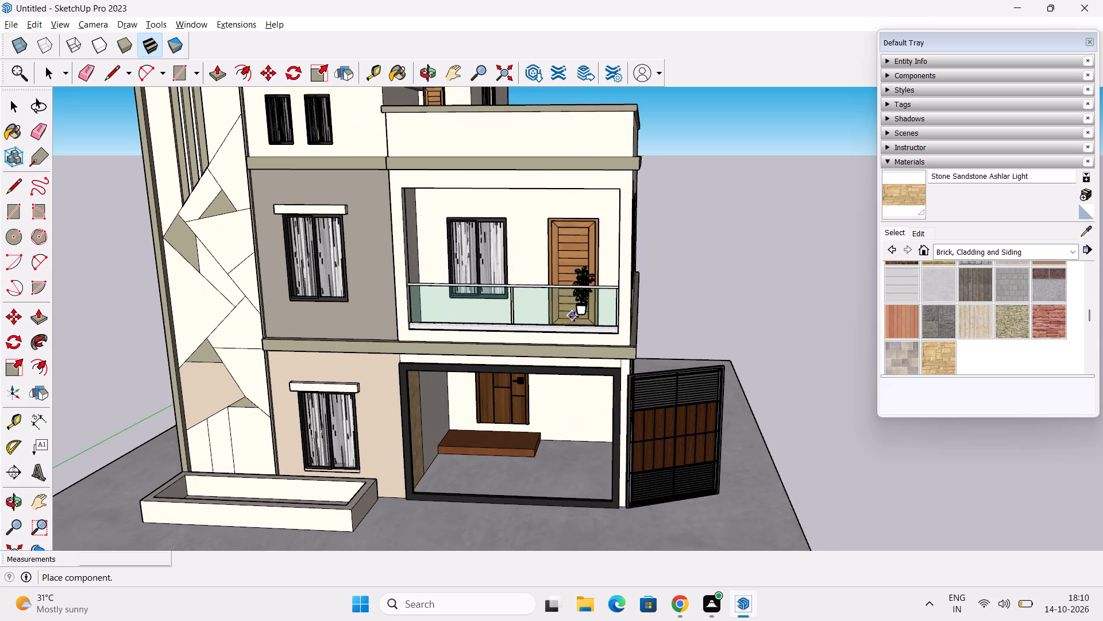
pyautogui.scroll(5, 575, 317)
pyautogui.moveTo(582, 336); pyautogui.dragTo(719, 393, button='middle')
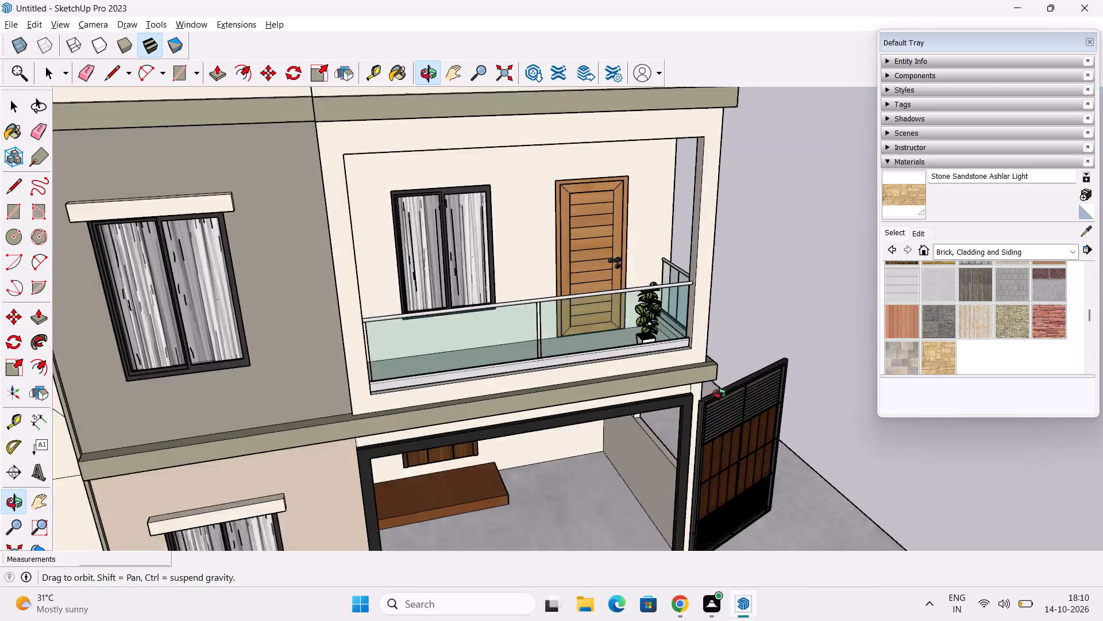
pyautogui.moveTo(719, 393); pyautogui.dragTo(743, 482, button='middle')
pyautogui.scroll(5, 685, 346)
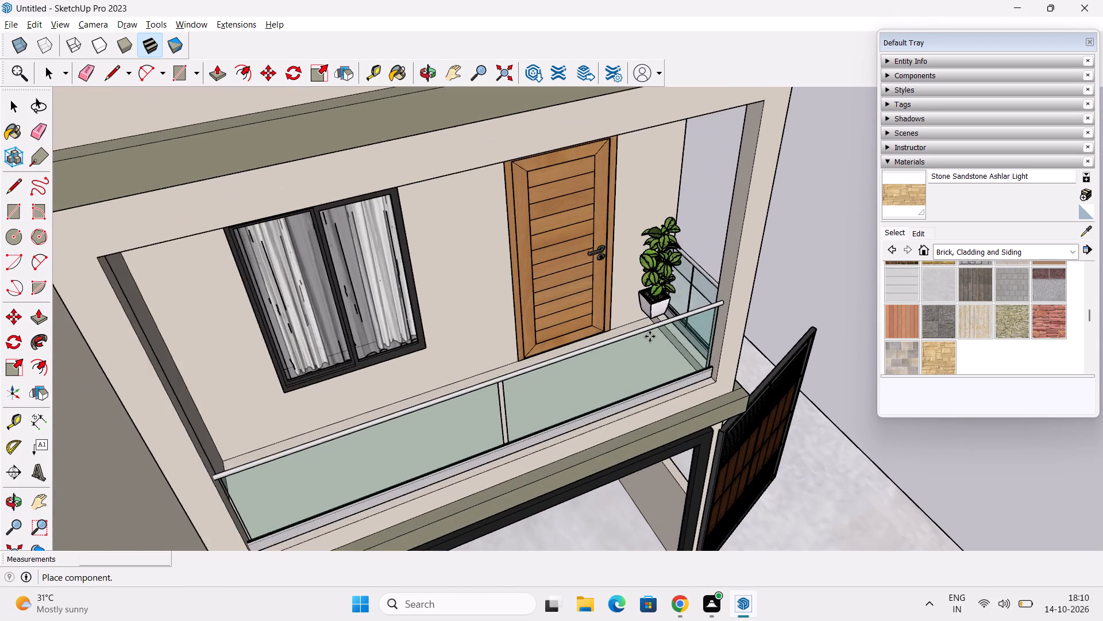
pyautogui.scroll(5, 650, 336)
pyautogui.moveTo(641, 350); pyautogui.dragTo(602, 314, button='middle')
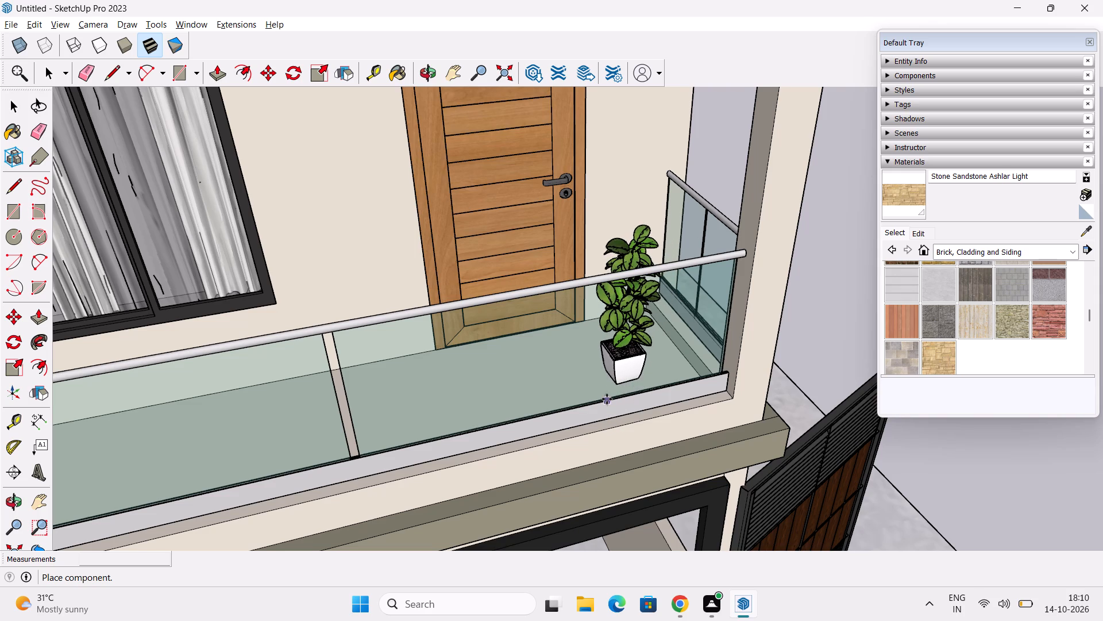
pyautogui.moveTo(607, 399); pyautogui.dragTo(719, 431, button='middle')
pyautogui.moveTo(643, 361); pyautogui.dragTo(733, 346, button='middle')
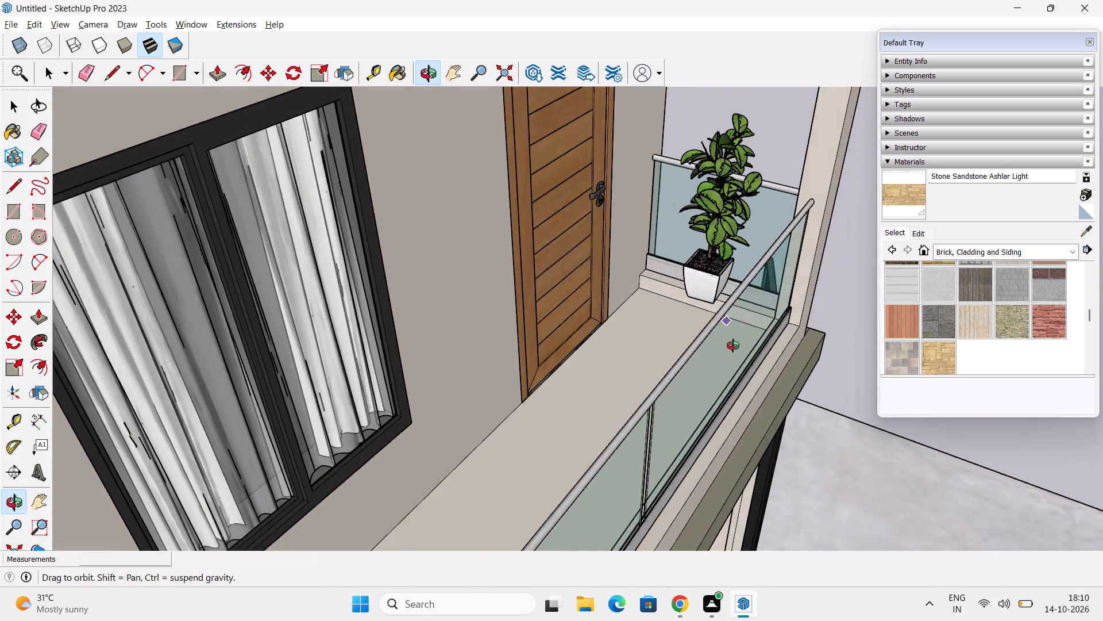
pyautogui.moveTo(733, 346); pyautogui.dragTo(738, 343, button='middle')
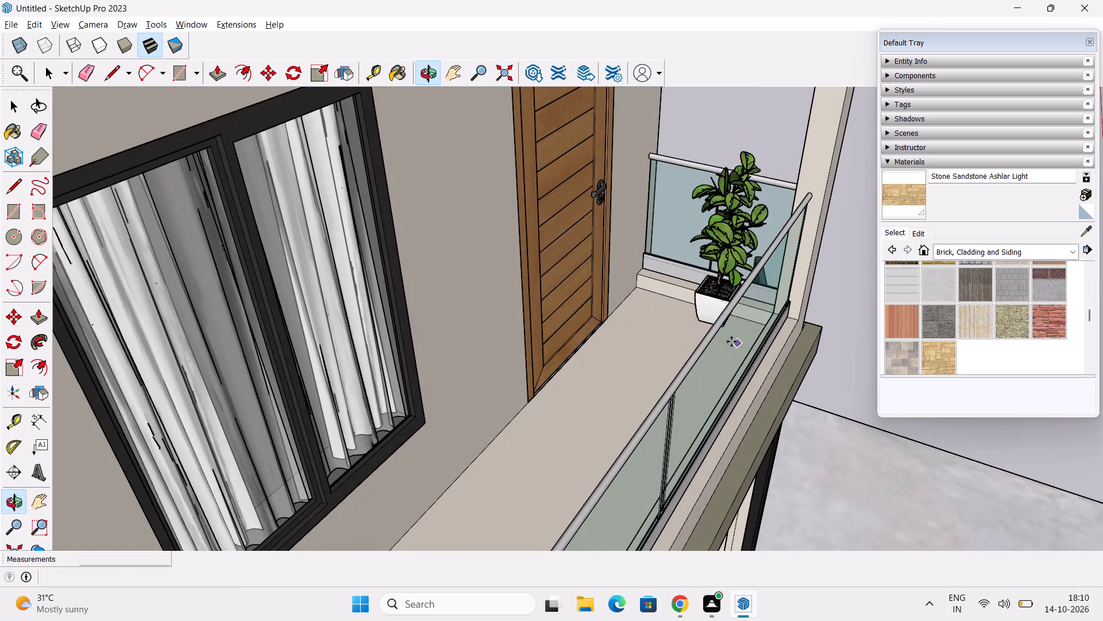
pyautogui.scroll(9, 685, 342)
pyautogui.moveTo(651, 346); pyautogui.dragTo(711, 330, button='middle')
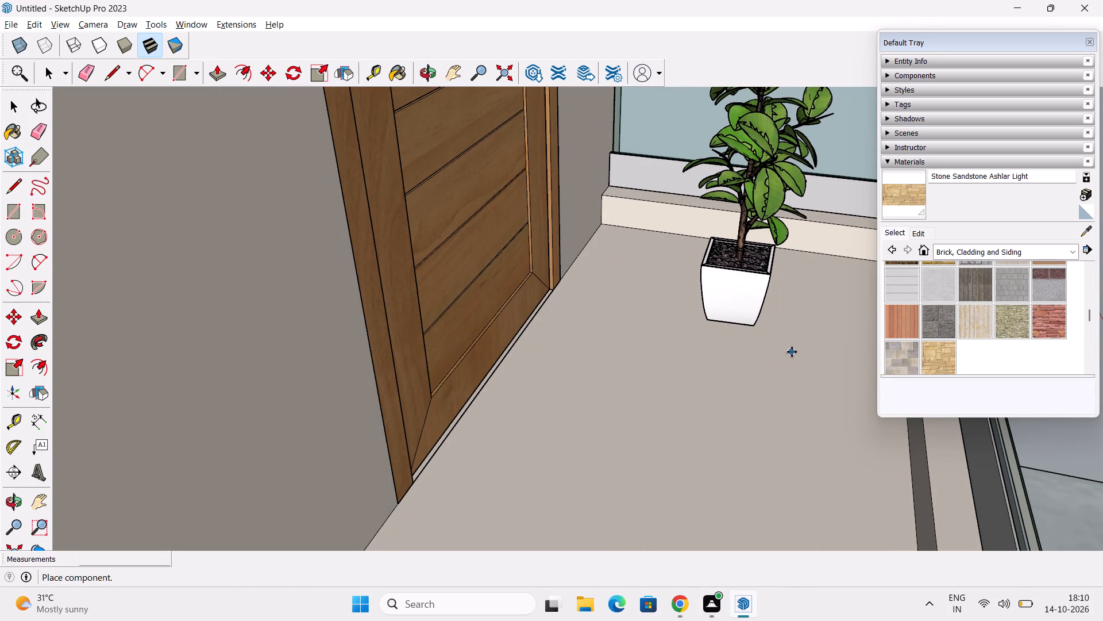
pyautogui.click(800, 359)
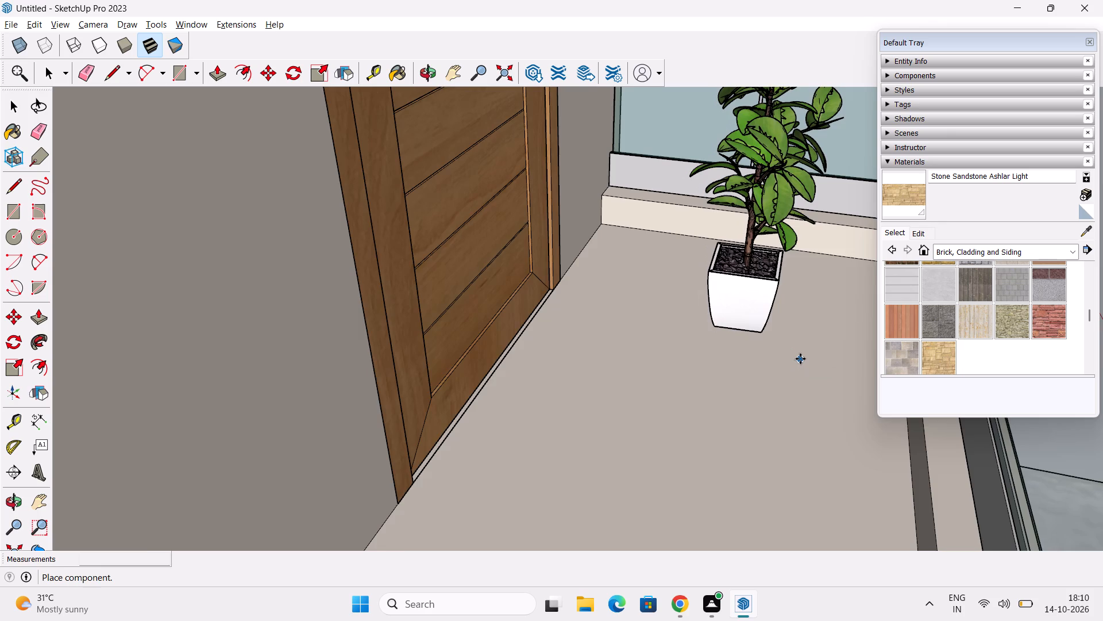
# Enlarge the balcony plant with Scale, widening it in both horizontal directions, about 1.62 along the green axis, and stretching it taller along the blue axis.
pyautogui.scroll(-7, 800, 359)
pyautogui.moveTo(800, 359); pyautogui.dragTo(541, 292, button='middle')
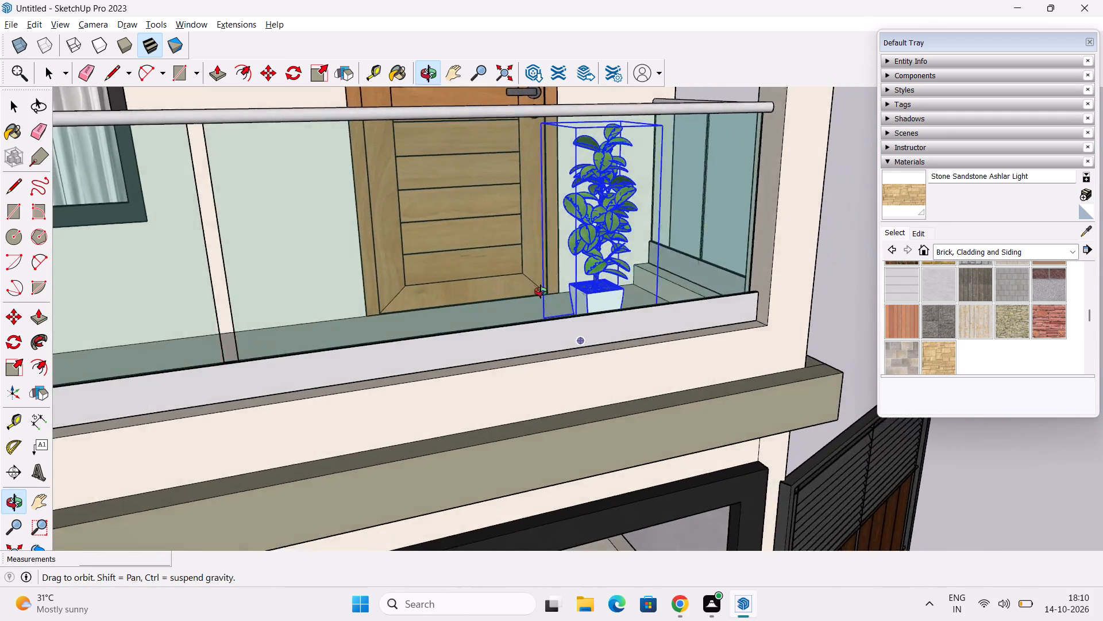
pyautogui.moveTo(541, 292); pyautogui.dragTo(832, 354, button='middle')
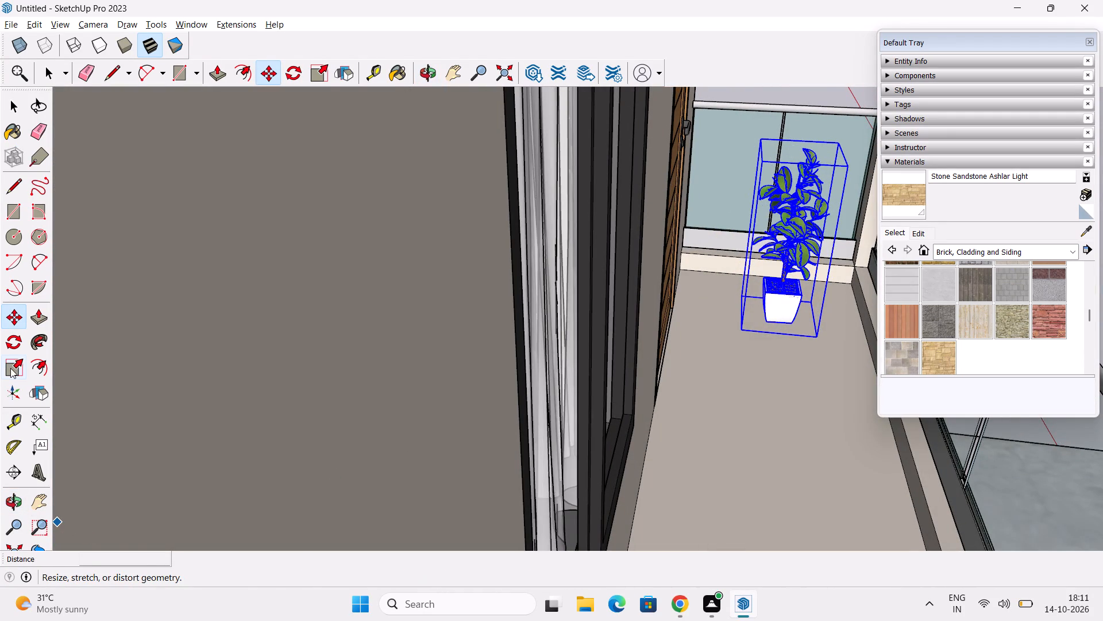
pyautogui.click(10, 368)
pyautogui.moveTo(763, 287); pyautogui.dragTo(466, 409, button='middle')
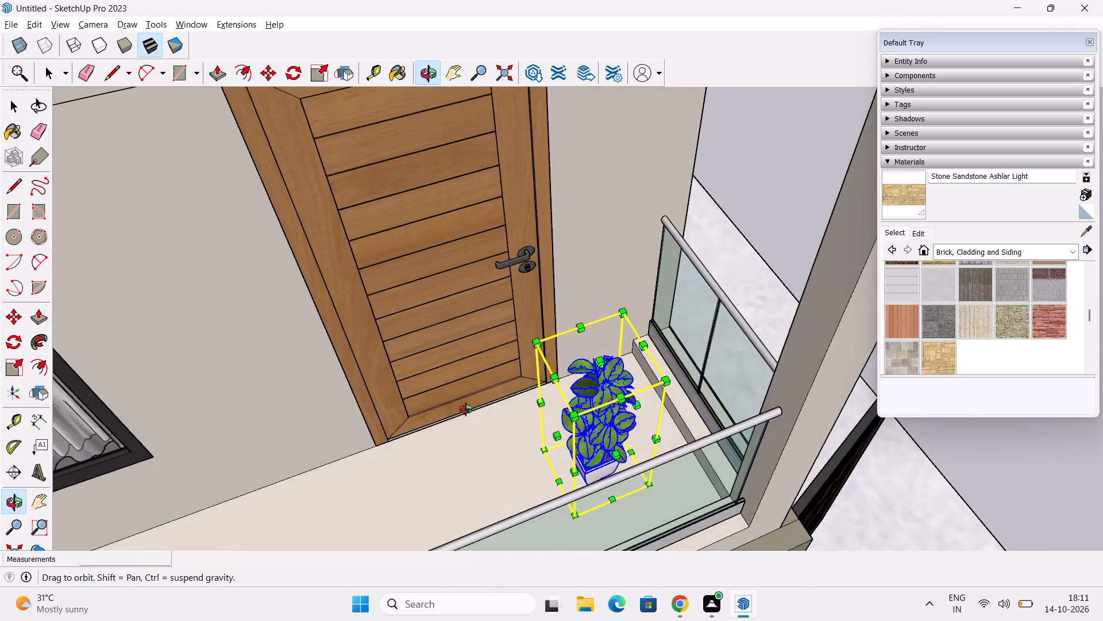
pyautogui.moveTo(466, 409); pyautogui.dragTo(415, 420, button='middle')
pyautogui.scroll(4, 581, 425)
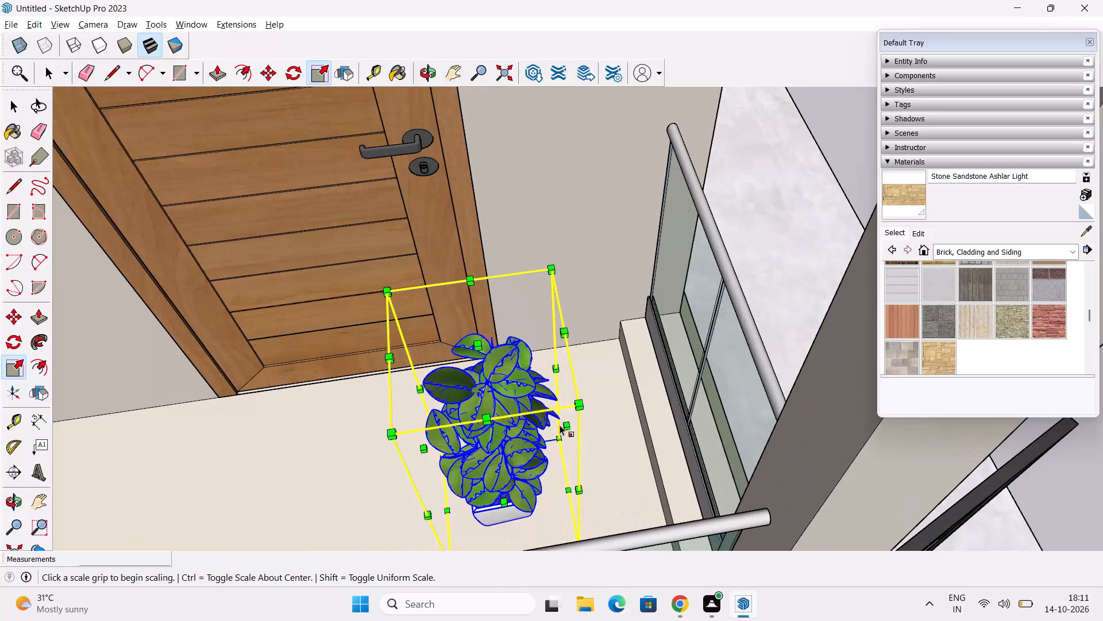
pyautogui.moveTo(570, 426); pyautogui.dragTo(635, 424)
pyautogui.moveTo(522, 423); pyautogui.dragTo(890, 374, button='middle')
pyautogui.moveTo(596, 398); pyautogui.dragTo(633, 400, button='middle')
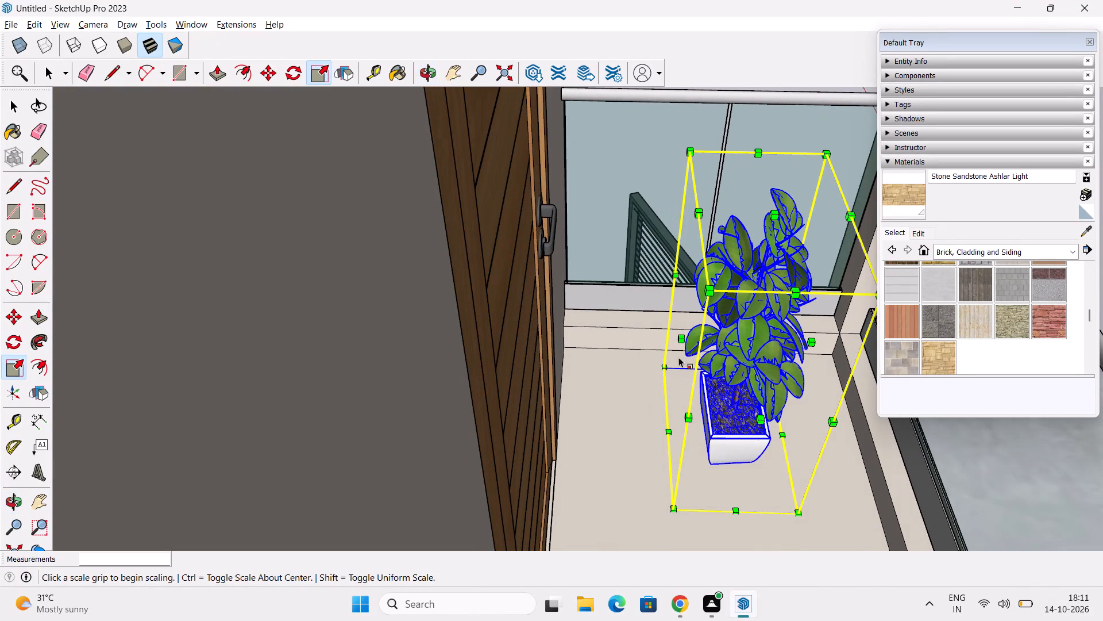
pyautogui.moveTo(678, 335); pyautogui.dragTo(622, 341)
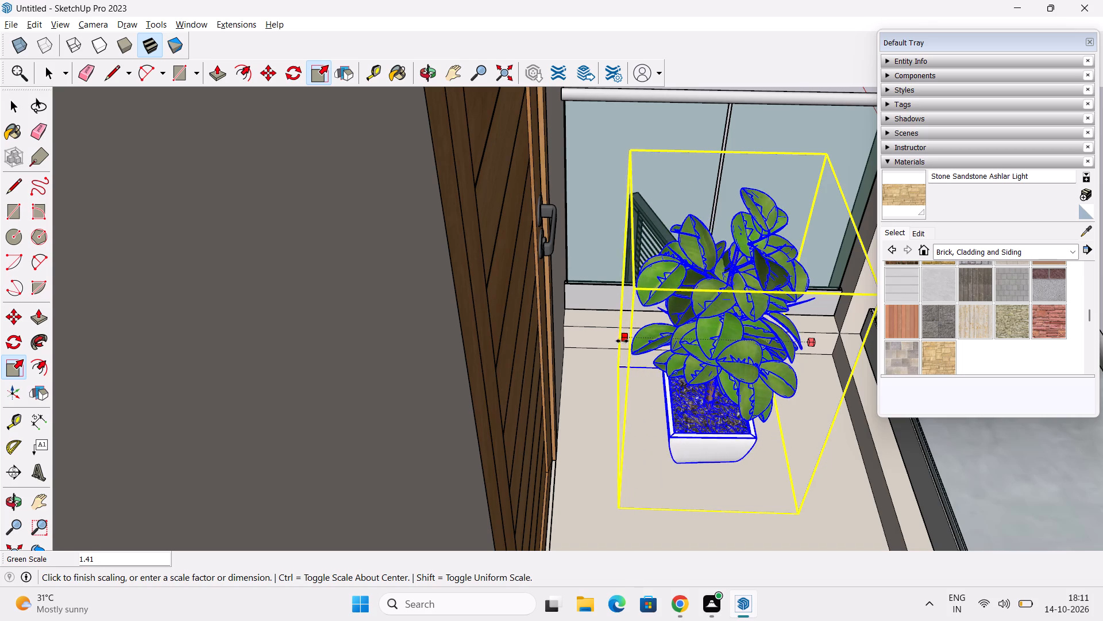
pyautogui.moveTo(622, 341); pyautogui.dragTo(601, 347)
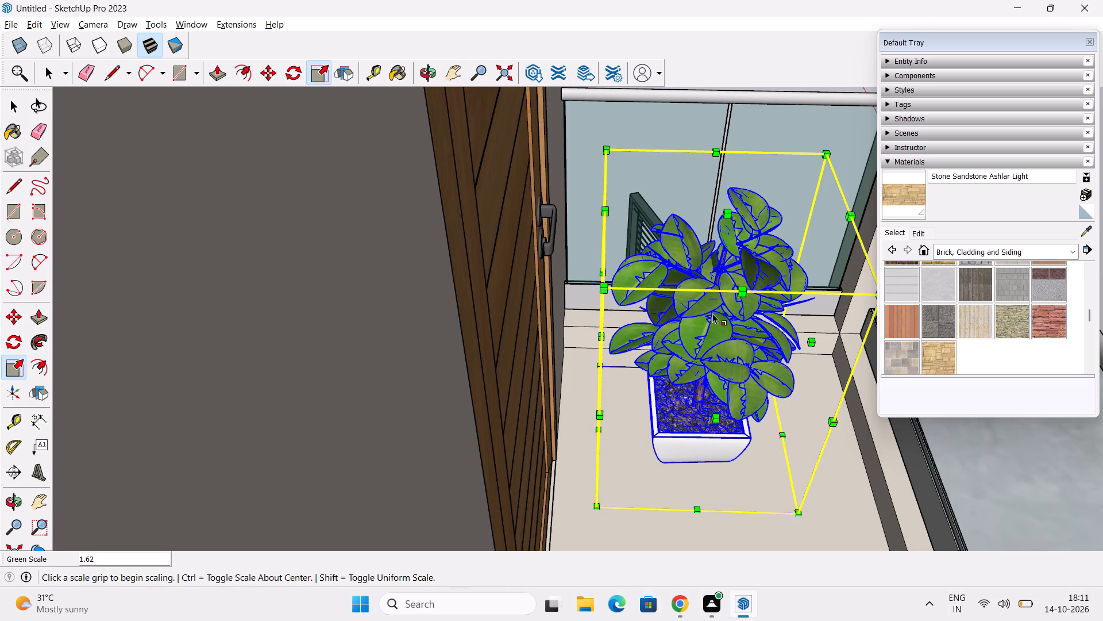
pyautogui.moveTo(724, 213); pyautogui.dragTo(732, 158)
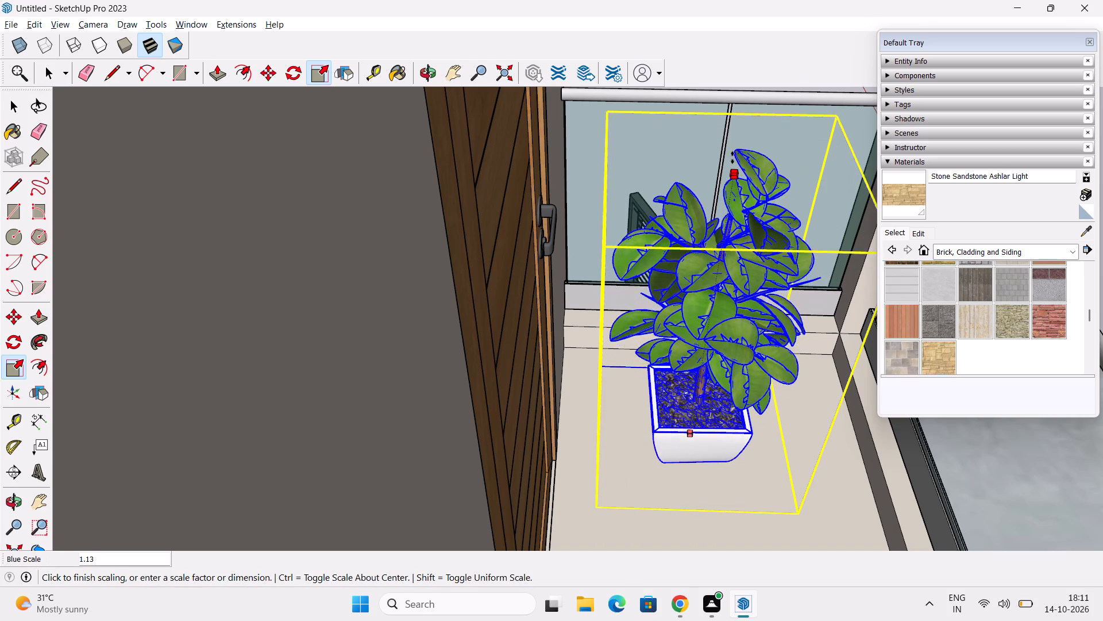
pyautogui.moveTo(732, 158); pyautogui.dragTo(737, 109)
# Finish scaling the balcony plant, clear the selection and examine its size and position against the whole front elevation.
pyautogui.scroll(-2, 741, 251)
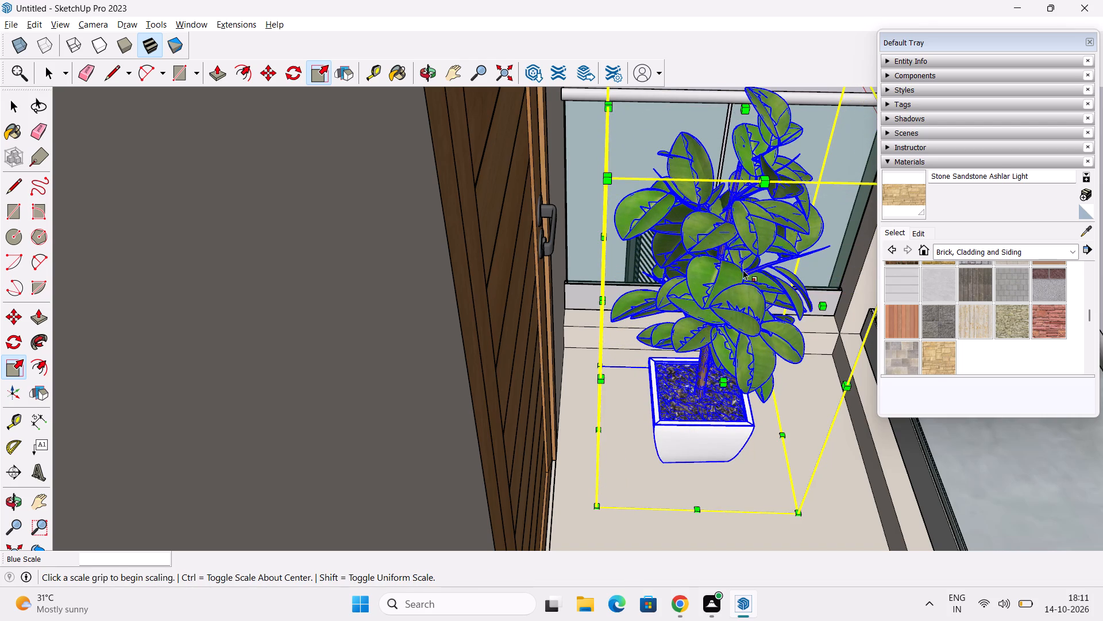
pyautogui.scroll(-6, 743, 270)
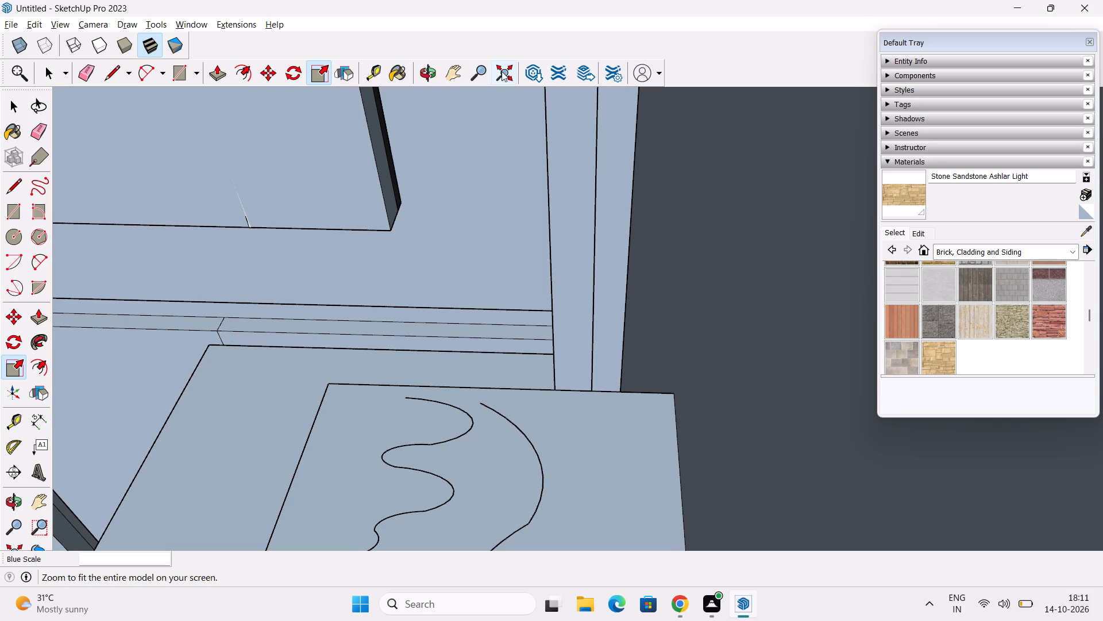
pyautogui.click(502, 71)
pyautogui.moveTo(664, 274); pyautogui.dragTo(306, 221, button='middle')
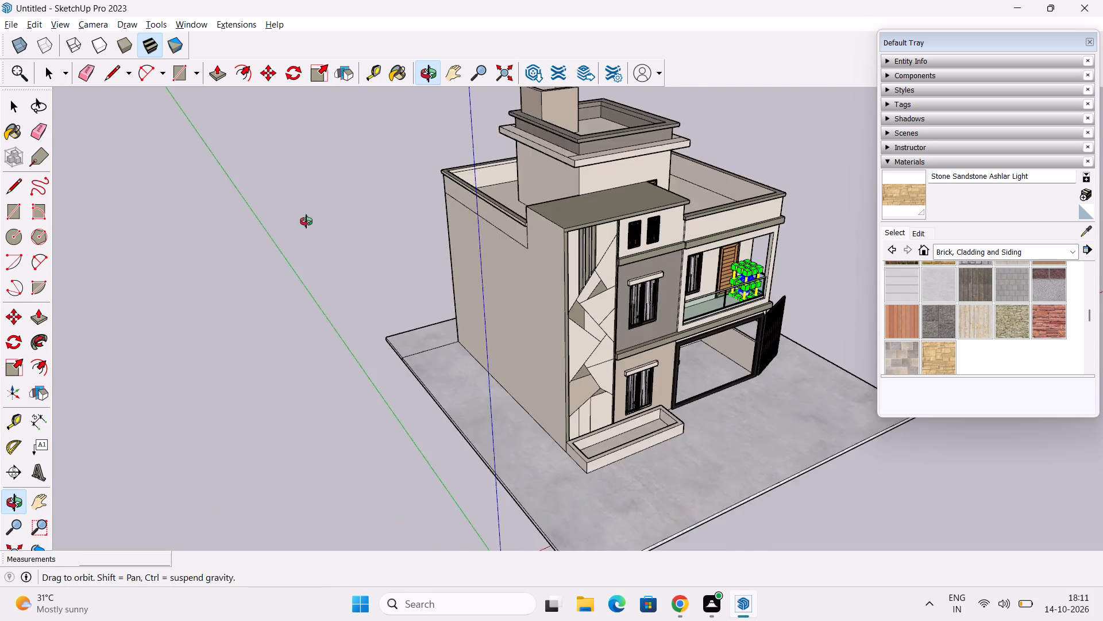
pyautogui.moveTo(306, 221); pyautogui.dragTo(300, 221, button='middle')
pyautogui.moveTo(651, 266); pyautogui.dragTo(546, 237, button='middle')
pyautogui.press('space')
pyautogui.click(415, 292)
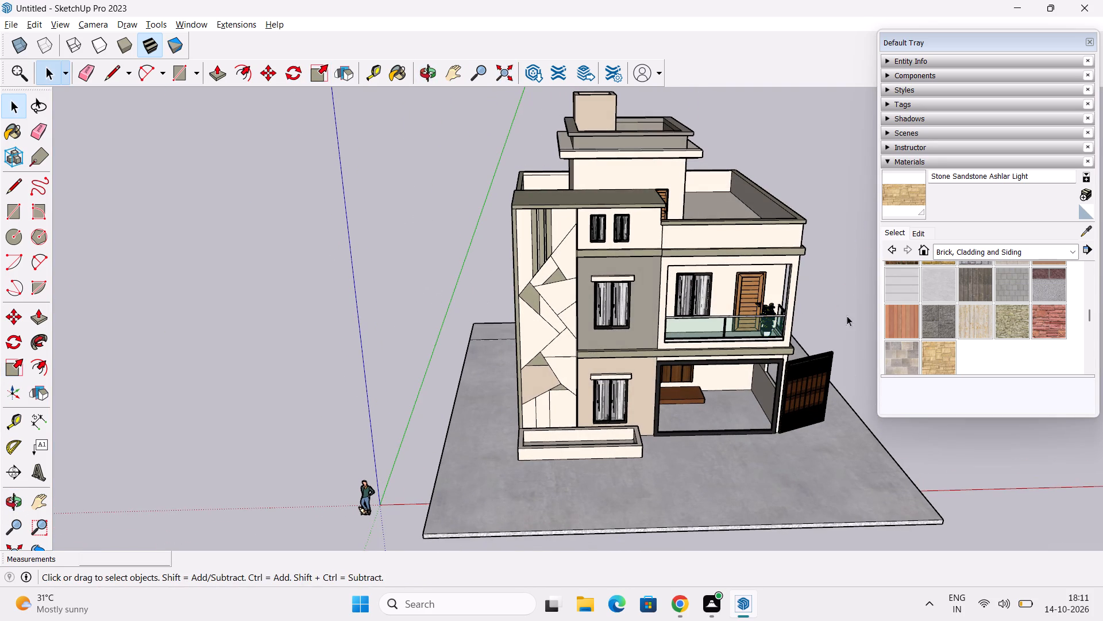
pyautogui.scroll(2, 797, 342)
pyautogui.scroll(8, 746, 343)
pyautogui.moveTo(745, 343); pyautogui.dragTo(685, 326, button='middle')
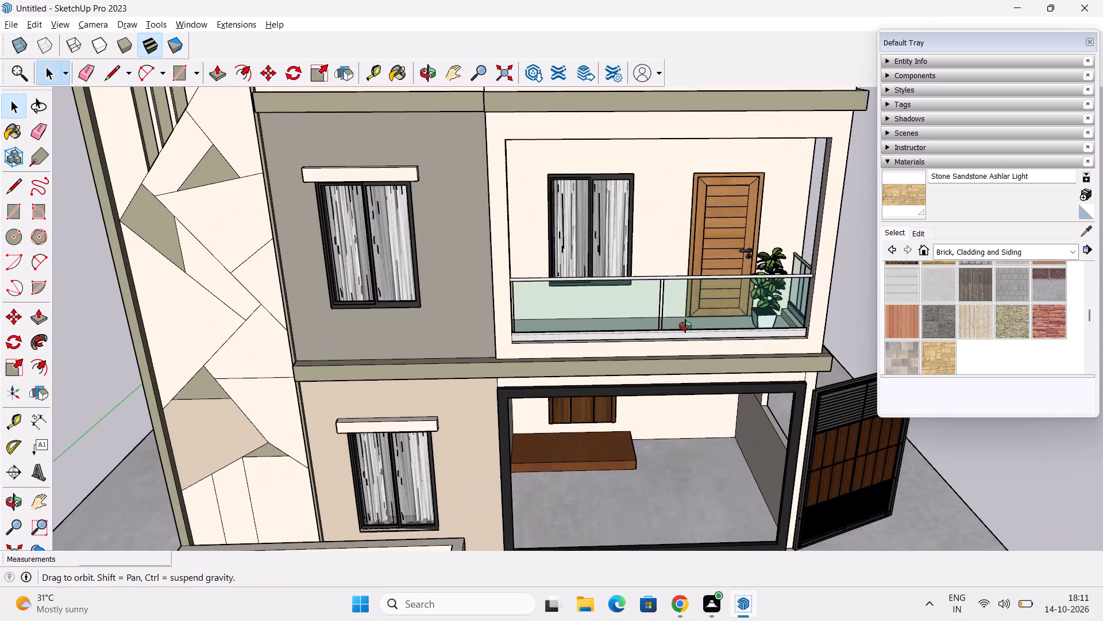
pyautogui.moveTo(685, 326); pyautogui.dragTo(661, 315, button='middle')
pyautogui.scroll(-4, 661, 315)
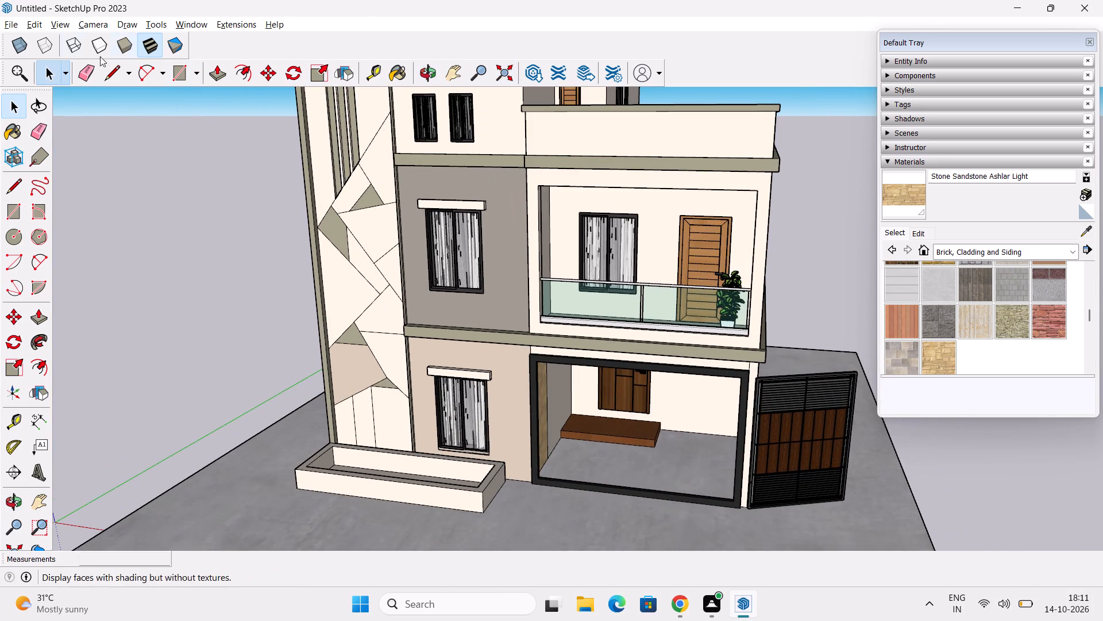
# Import the "plant (7)" SketchUp file from Downloads.
pyautogui.click(9, 24)
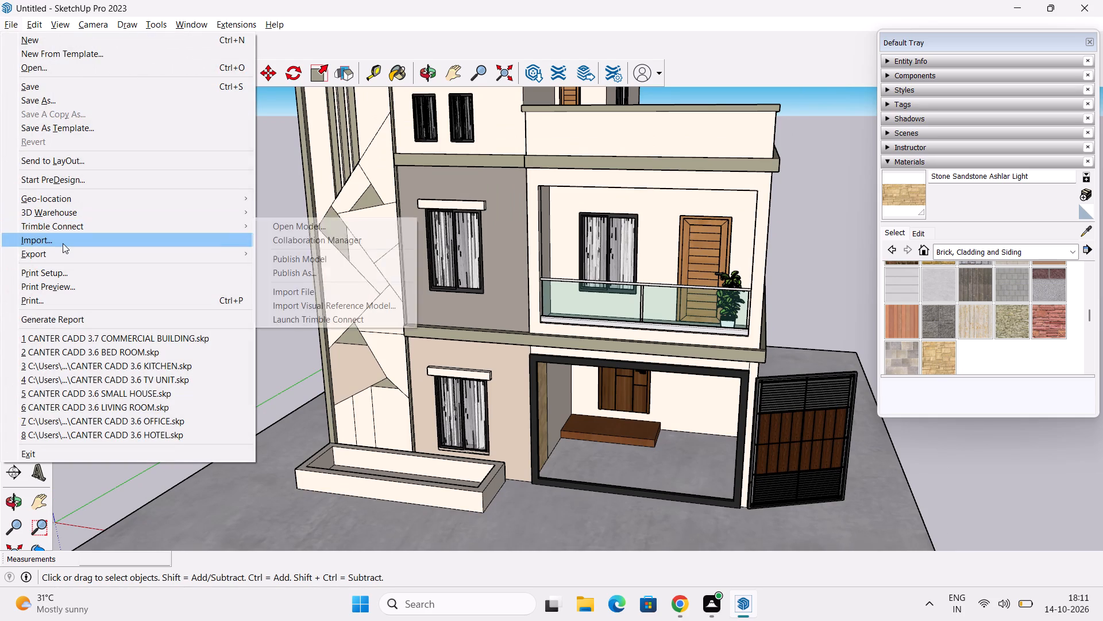
pyautogui.click(63, 243)
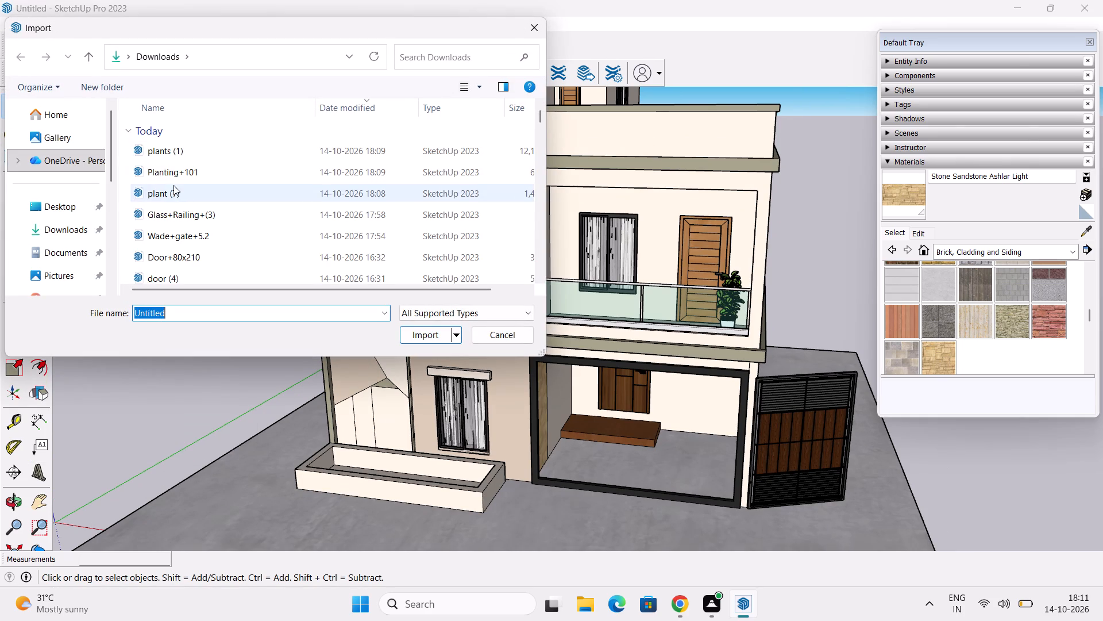
pyautogui.click(223, 181)
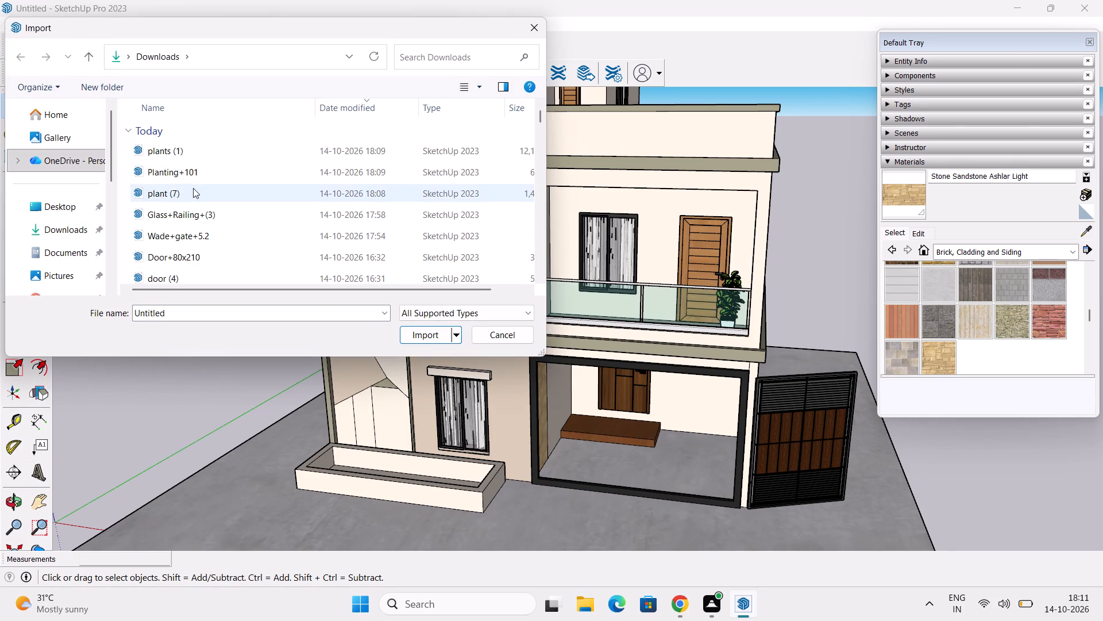
pyautogui.click(193, 195)
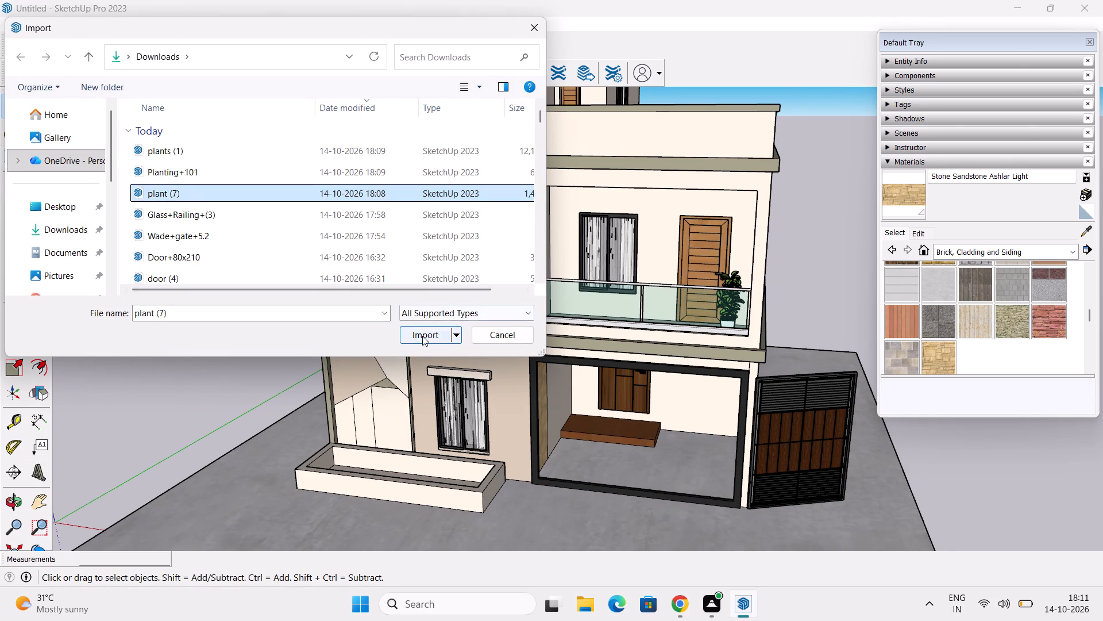
pyautogui.click(422, 336)
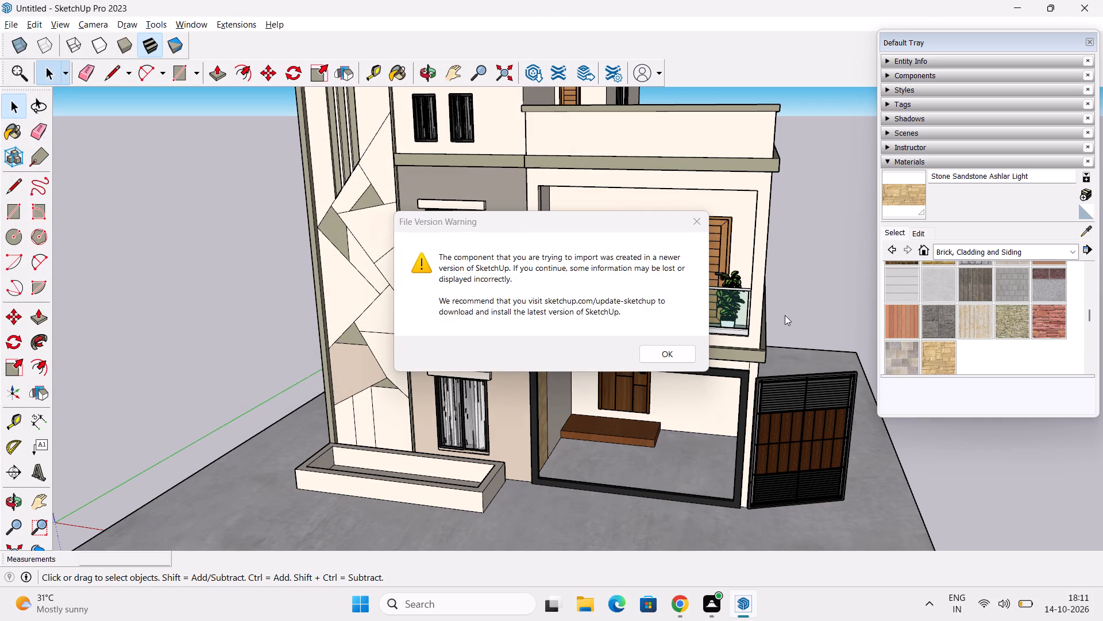
pyautogui.click(681, 358)
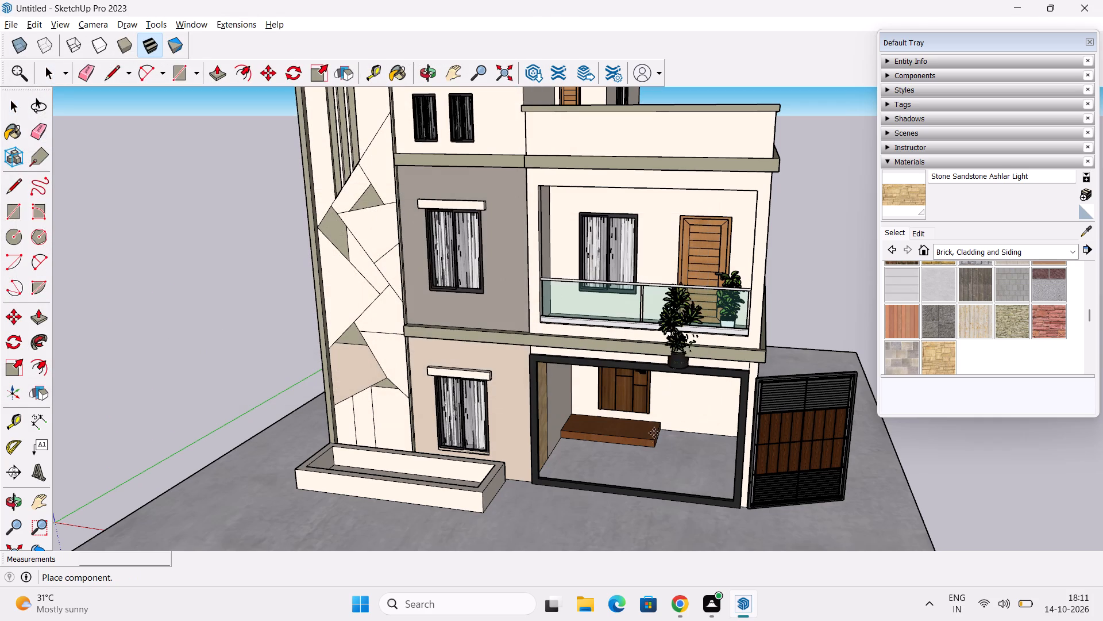
# Place the imported plant in its black pot on the ground-floor porch, beside the wooden step at the entrance door.
pyautogui.scroll(3, 730, 438)
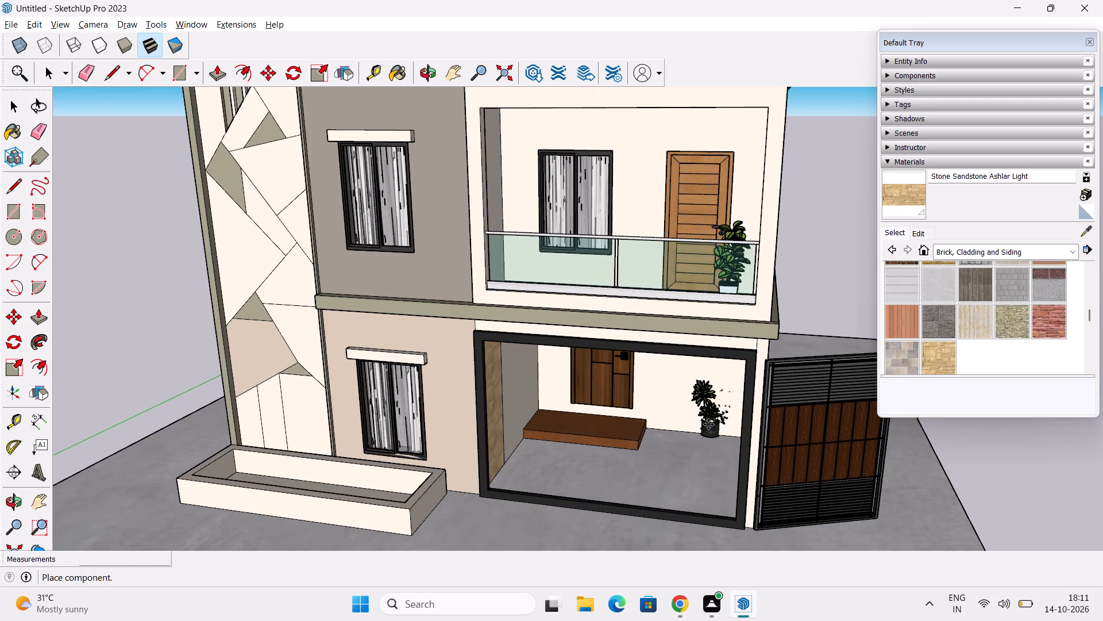
pyautogui.scroll(1, 708, 424)
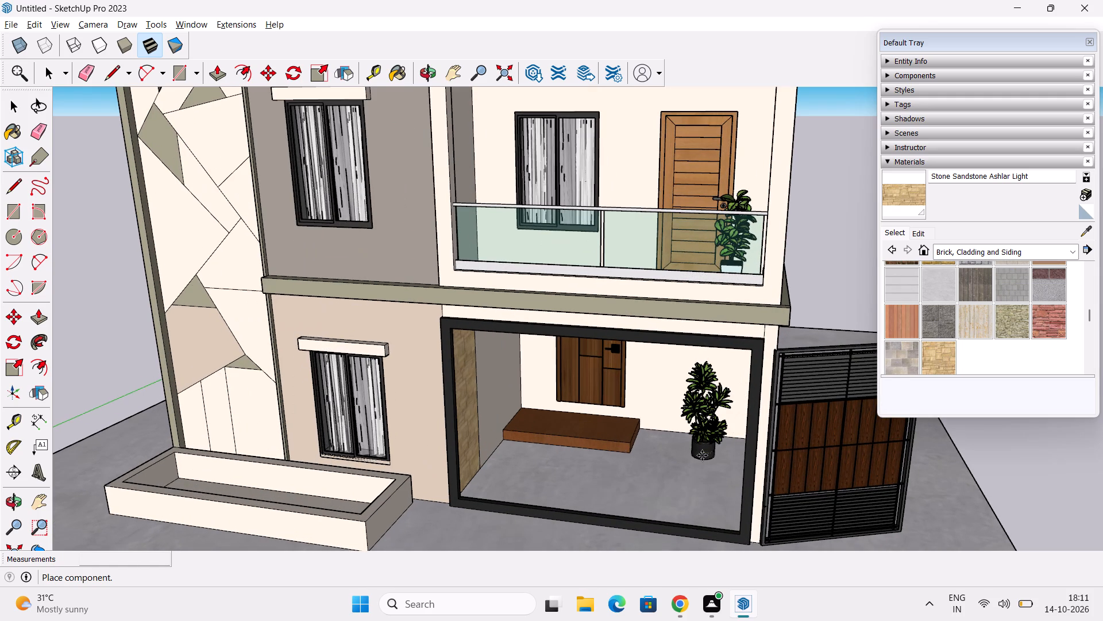
pyautogui.scroll(7, 702, 455)
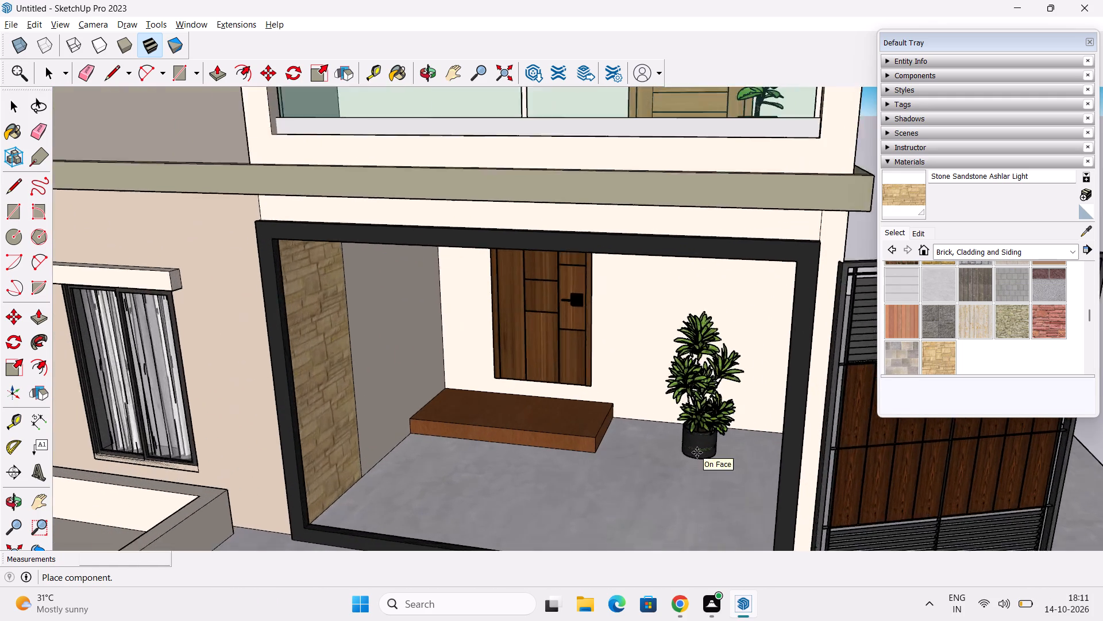
pyautogui.scroll(3, 620, 446)
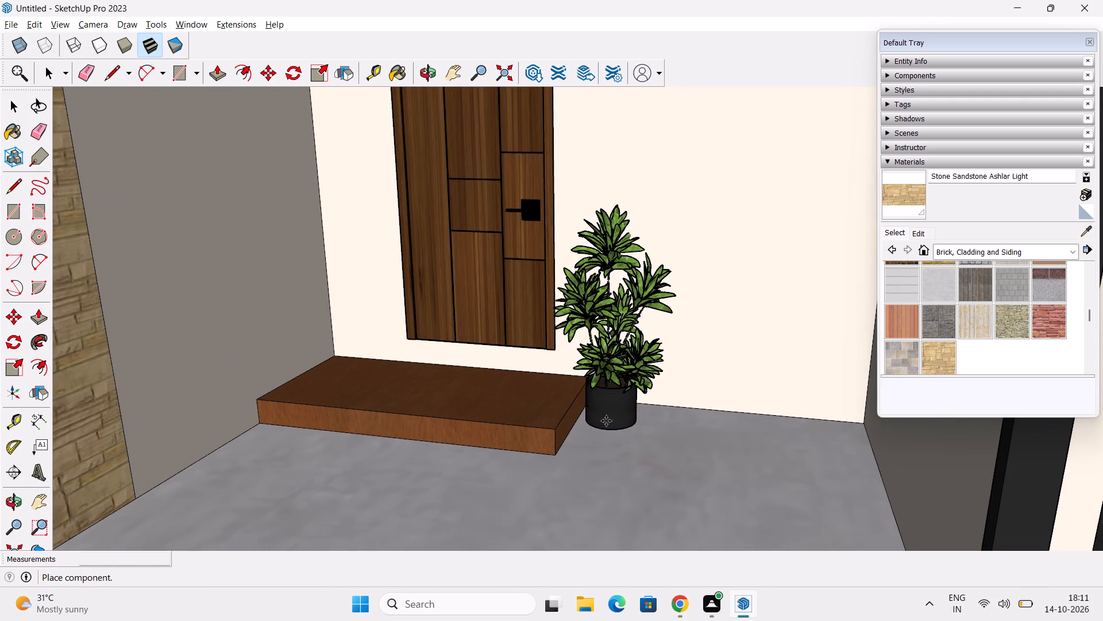
pyautogui.click(607, 430)
# Inspect the porch plant from several angles to check its position against the wooden step, the door and the back wall.
pyautogui.moveTo(650, 428); pyautogui.dragTo(552, 412, button='middle')
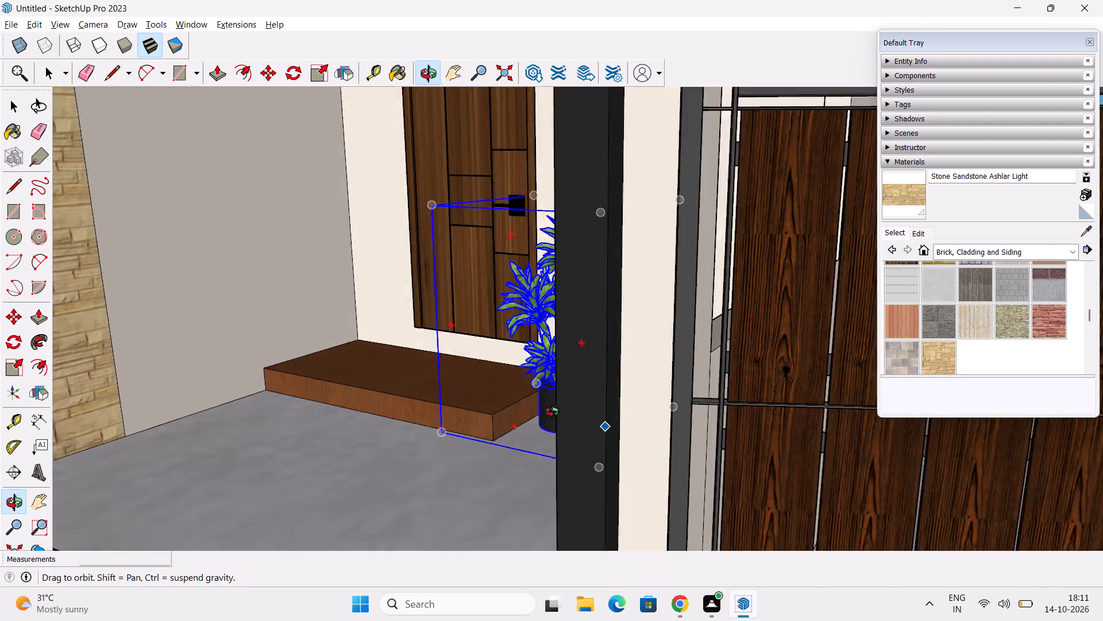
pyautogui.moveTo(552, 412); pyautogui.dragTo(606, 409, button='middle')
pyautogui.scroll(4, 605, 409)
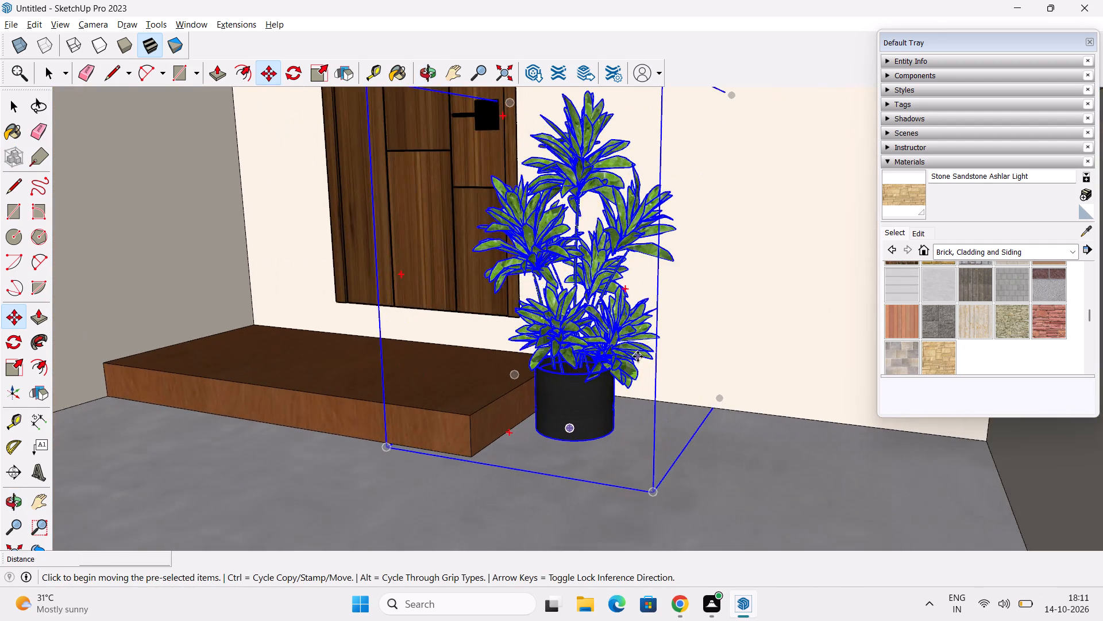
pyautogui.scroll(5, 638, 356)
pyautogui.moveTo(666, 335); pyautogui.dragTo(556, 324, button='middle')
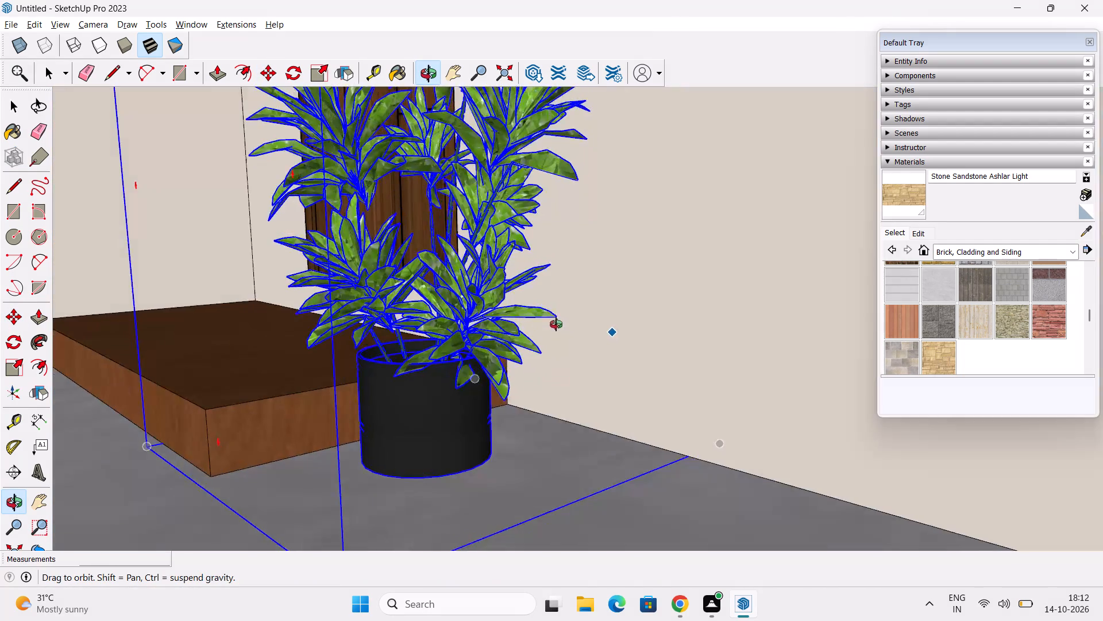
pyautogui.moveTo(556, 324); pyautogui.dragTo(557, 327, button='middle')
pyautogui.scroll(2, 547, 277)
pyautogui.scroll(-1, 581, 248)
pyautogui.moveTo(581, 248); pyautogui.dragTo(569, 342, button='middle')
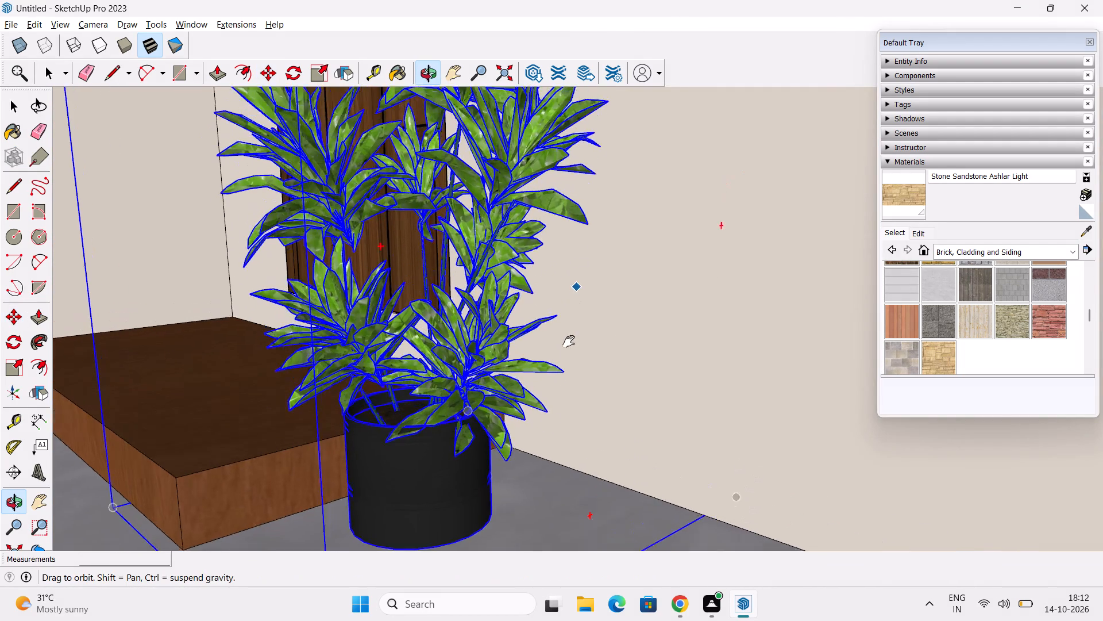
pyautogui.moveTo(569, 342); pyautogui.dragTo(565, 369, button='middle')
pyautogui.keyDown('shift'); pyautogui.scroll(-1, 565, 369); pyautogui.keyUp('shift')
pyautogui.moveTo(564, 369); pyautogui.dragTo(732, 323, button='middle')
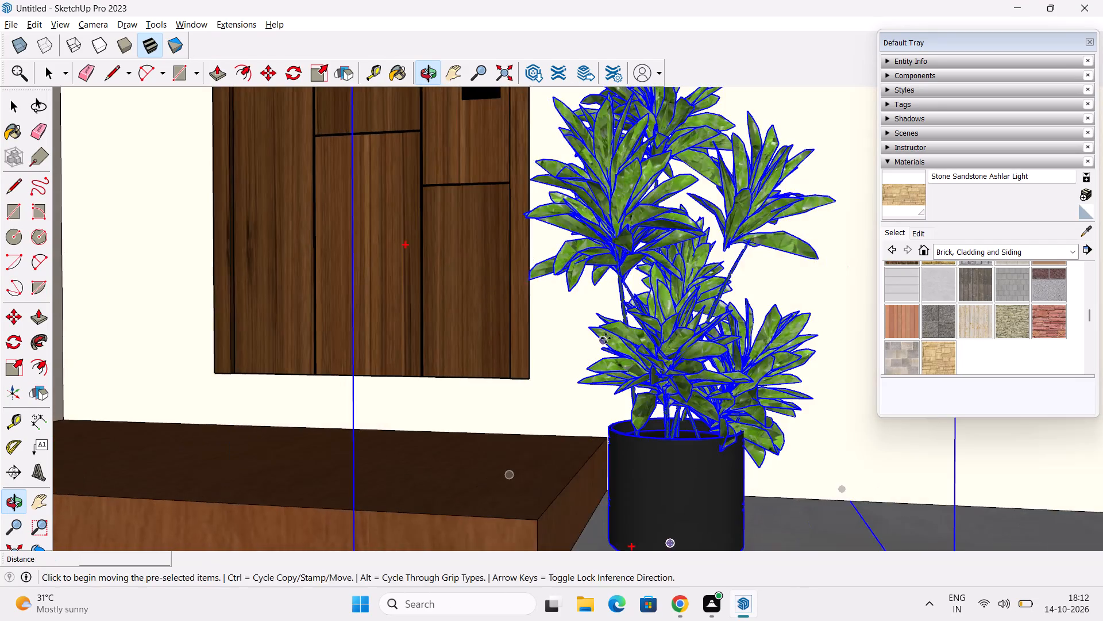
pyautogui.moveTo(606, 338); pyautogui.dragTo(744, 356, button='middle')
pyautogui.moveTo(691, 352); pyautogui.dragTo(769, 385, button='middle')
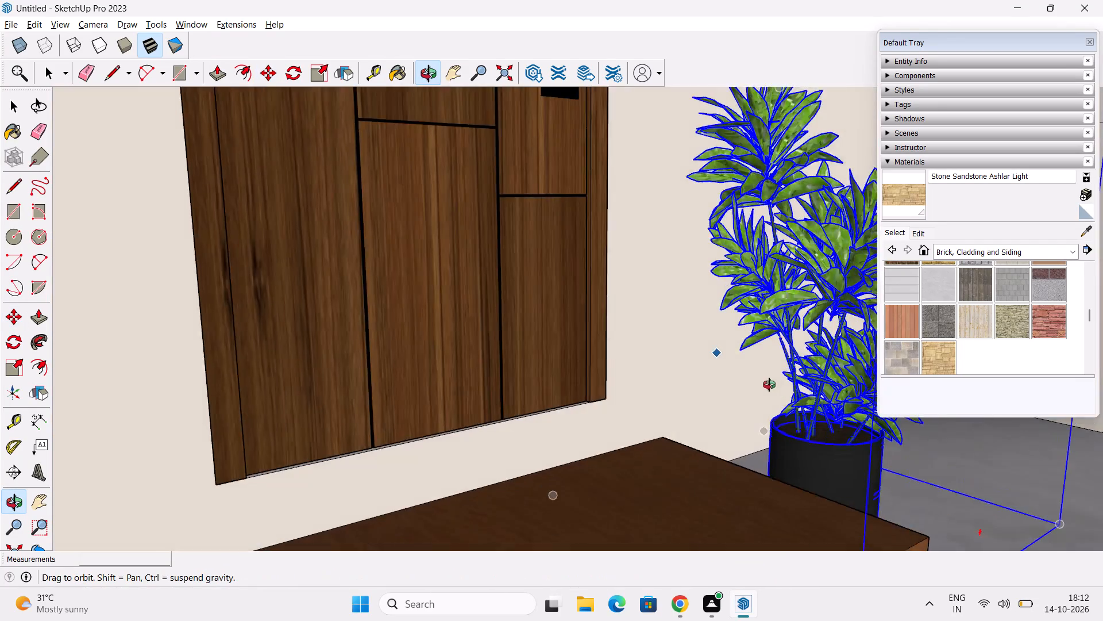
pyautogui.moveTo(769, 385); pyautogui.dragTo(747, 388, button='middle')
pyautogui.scroll(4, 753, 382)
pyautogui.moveTo(753, 382); pyautogui.dragTo(839, 477, button='middle')
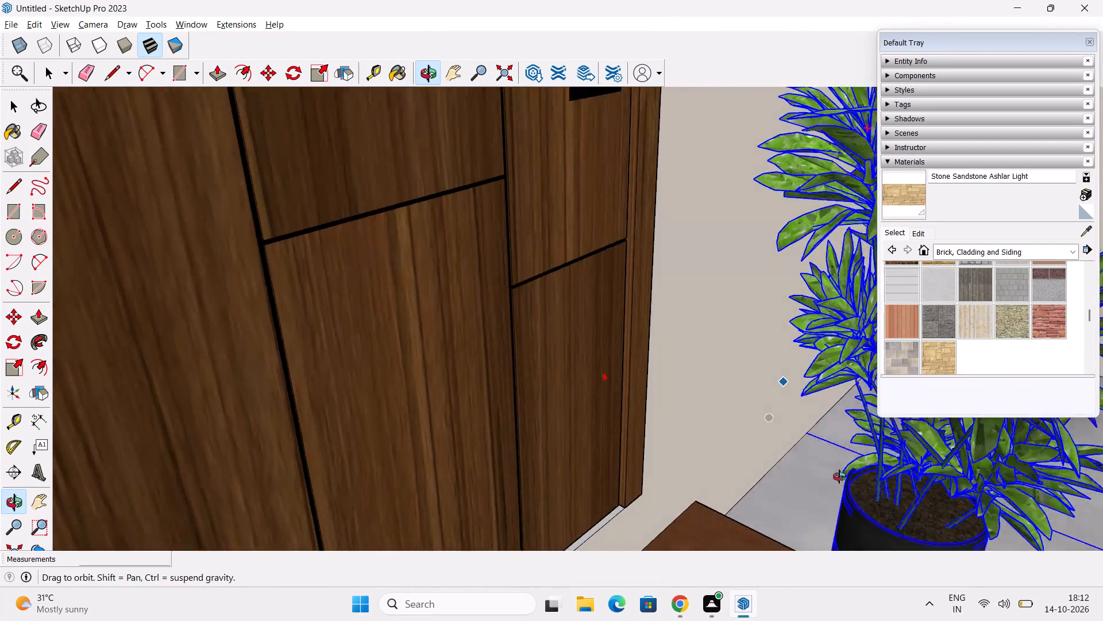
pyautogui.moveTo(839, 477); pyautogui.dragTo(603, 435, button='middle')
pyautogui.scroll(-6, 620, 360)
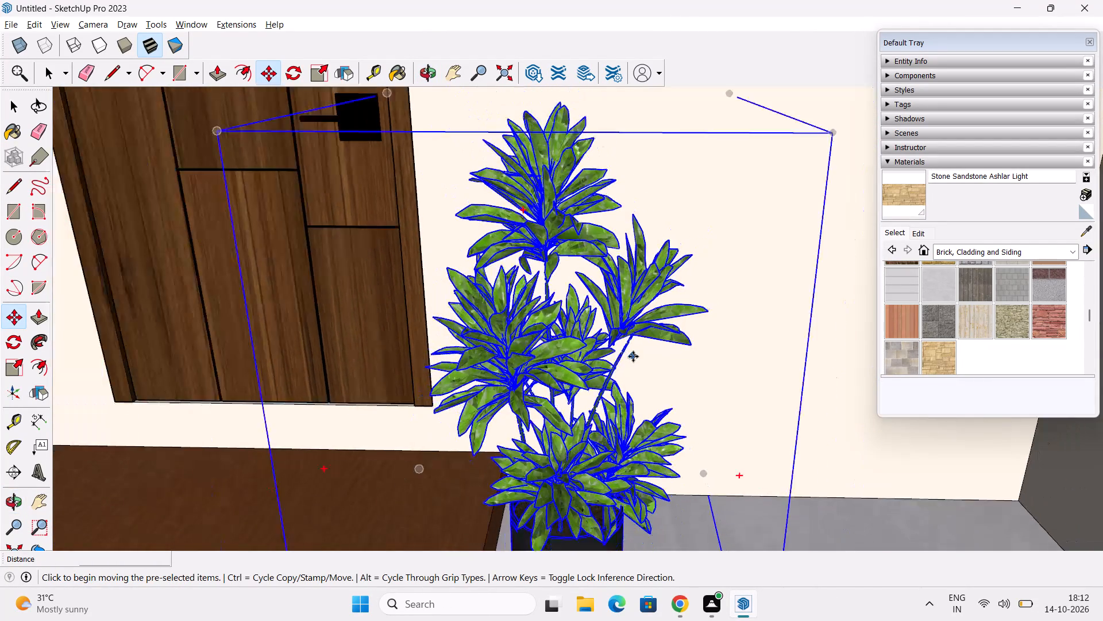
pyautogui.scroll(-7, 633, 356)
pyautogui.scroll(-5, 619, 254)
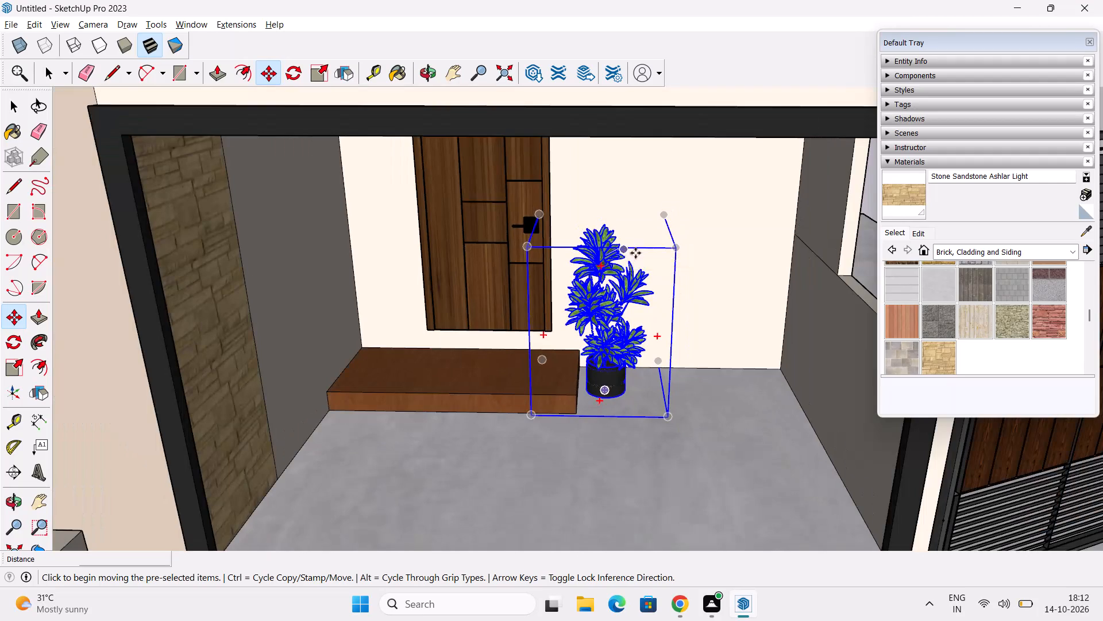
pyautogui.press('space')
pyautogui.click(639, 416)
# Scale the porch plant down to about 0.84 in height along the blue axis and narrow its width slightly.
pyautogui.scroll(-3, 643, 413)
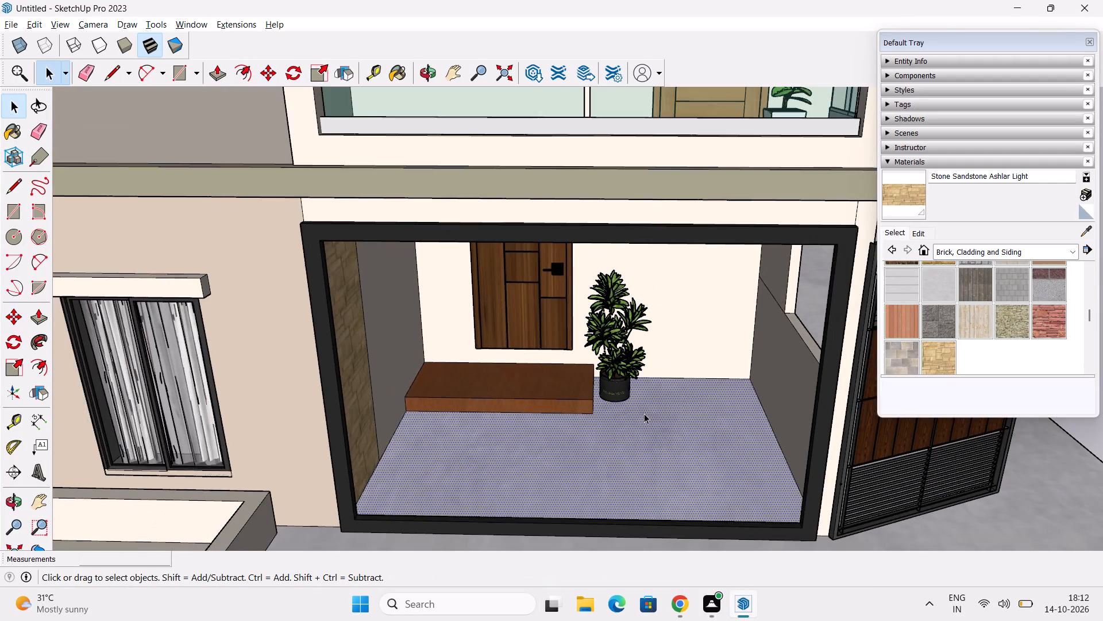
pyautogui.moveTo(647, 413); pyautogui.dragTo(525, 373, button='middle')
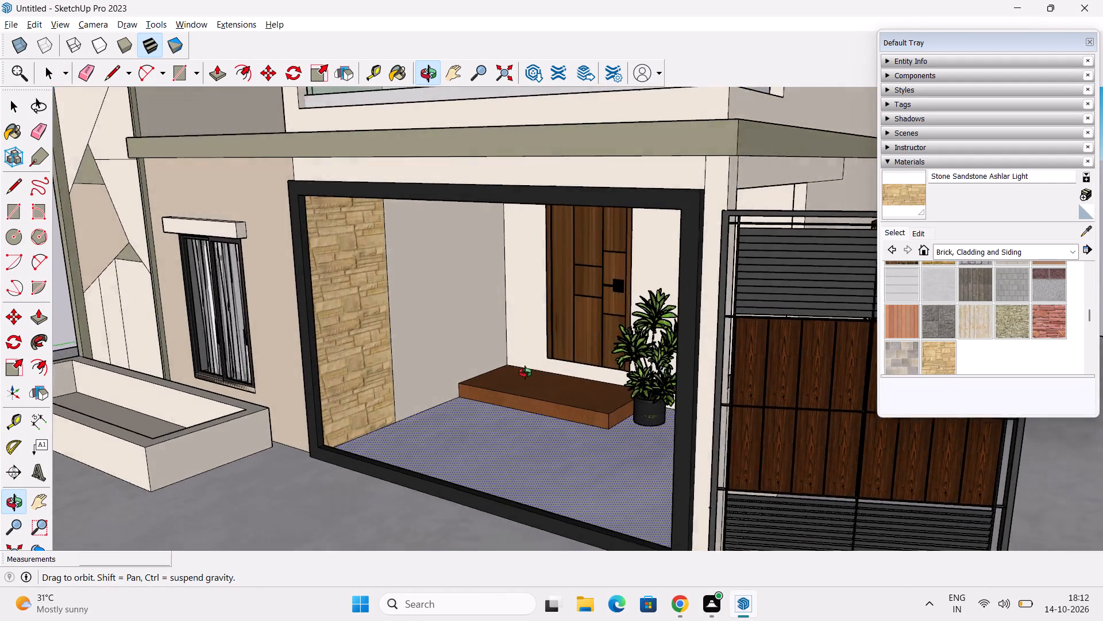
pyautogui.moveTo(525, 373); pyautogui.dragTo(614, 347, button='middle')
pyautogui.click(617, 348)
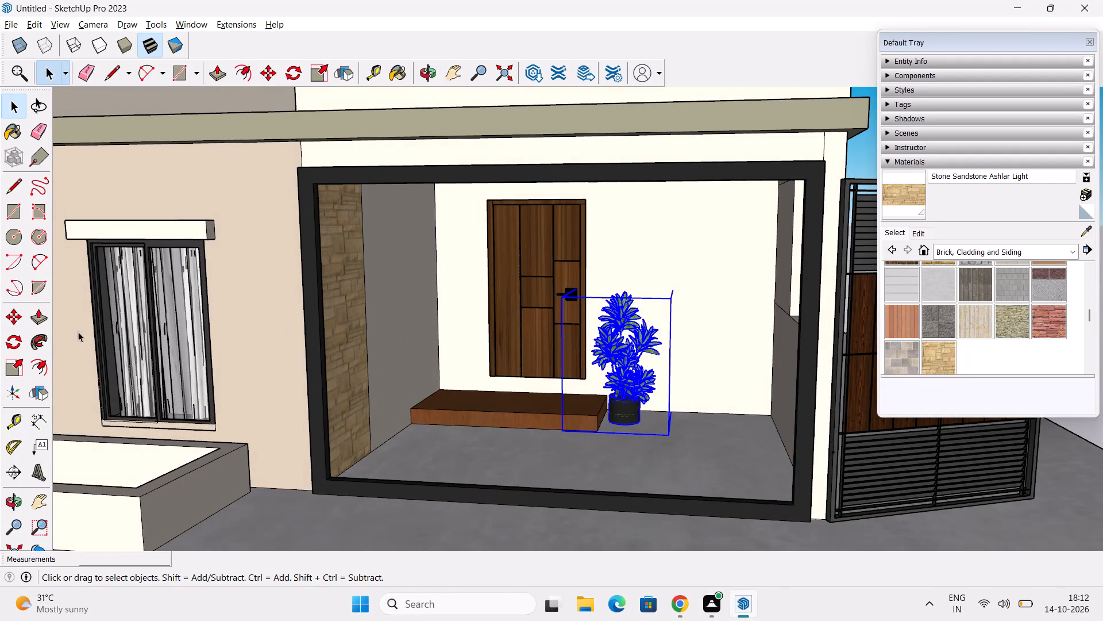
pyautogui.click(16, 371)
pyautogui.moveTo(633, 297); pyautogui.dragTo(615, 343, button='middle')
pyautogui.scroll(2, 620, 301)
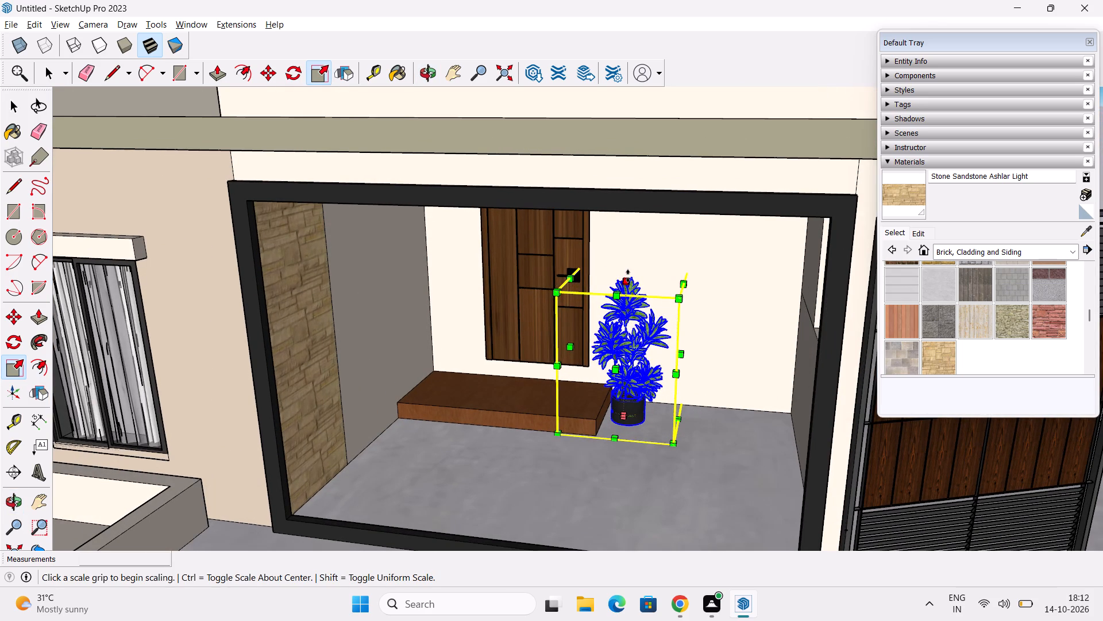
pyautogui.moveTo(628, 276); pyautogui.dragTo(628, 304)
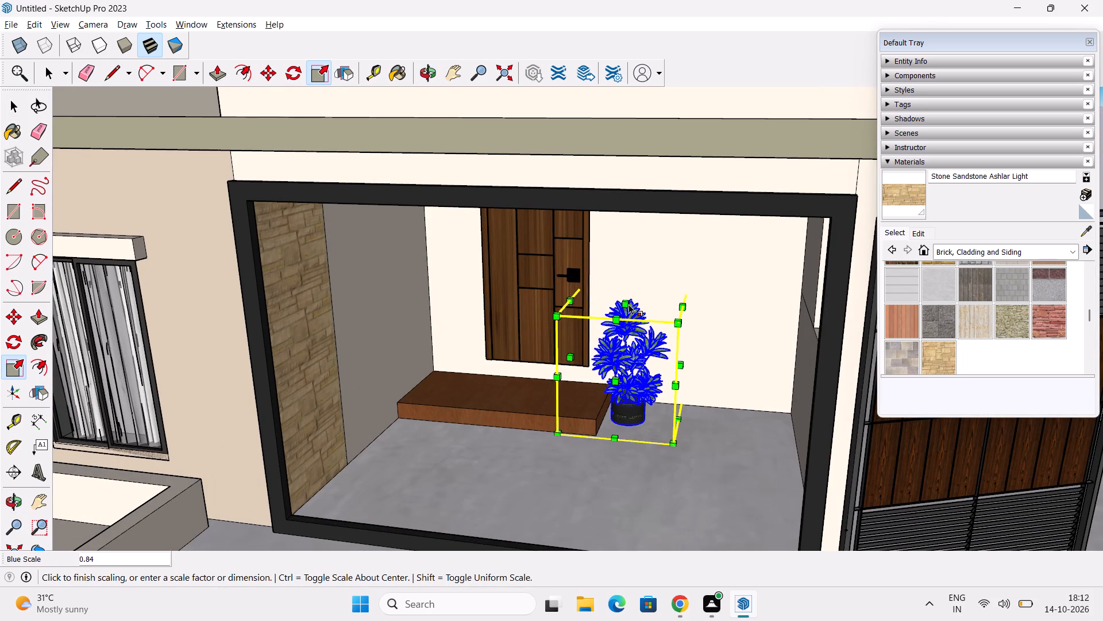
pyautogui.moveTo(682, 365); pyautogui.dragTo(681, 365)
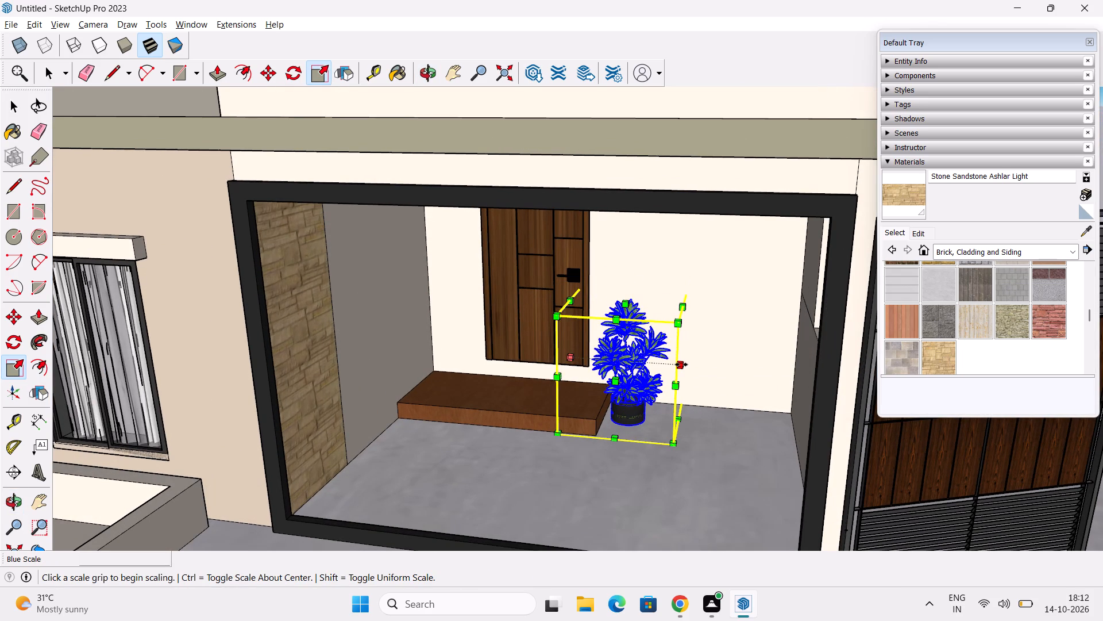
pyautogui.moveTo(681, 365); pyautogui.dragTo(673, 363)
pyautogui.click(614, 379)
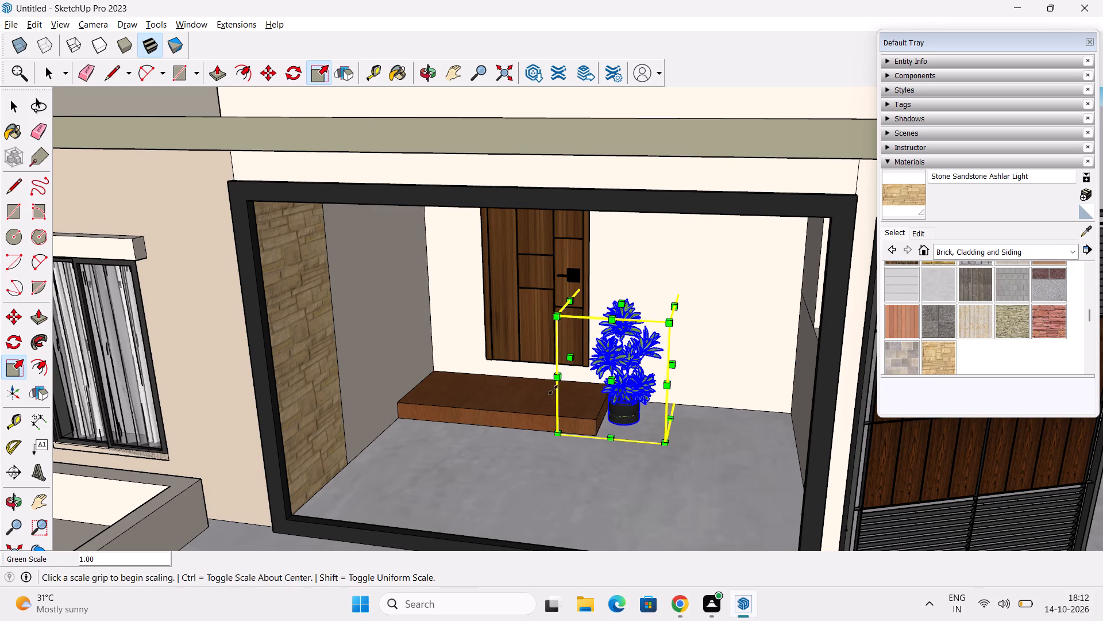
pyautogui.press('space')
pyautogui.click(308, 404)
# Import the "Planting+101" SketchUp file from Downloads.
pyautogui.scroll(-5, 315, 390)
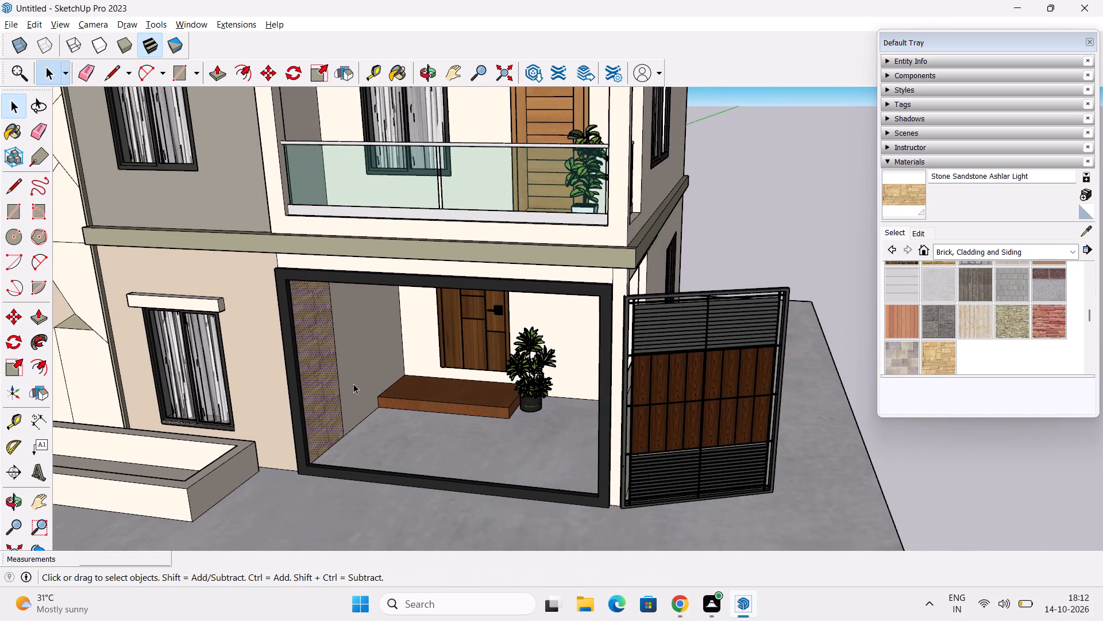
pyautogui.moveTo(353, 384); pyautogui.dragTo(556, 260, button='middle')
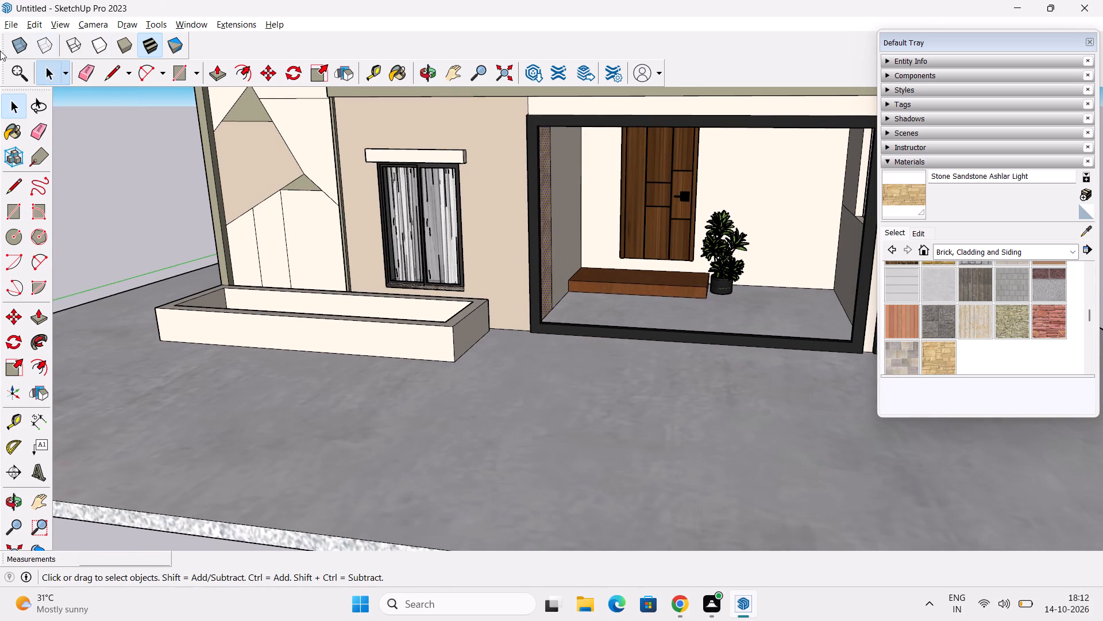
pyautogui.click(9, 30)
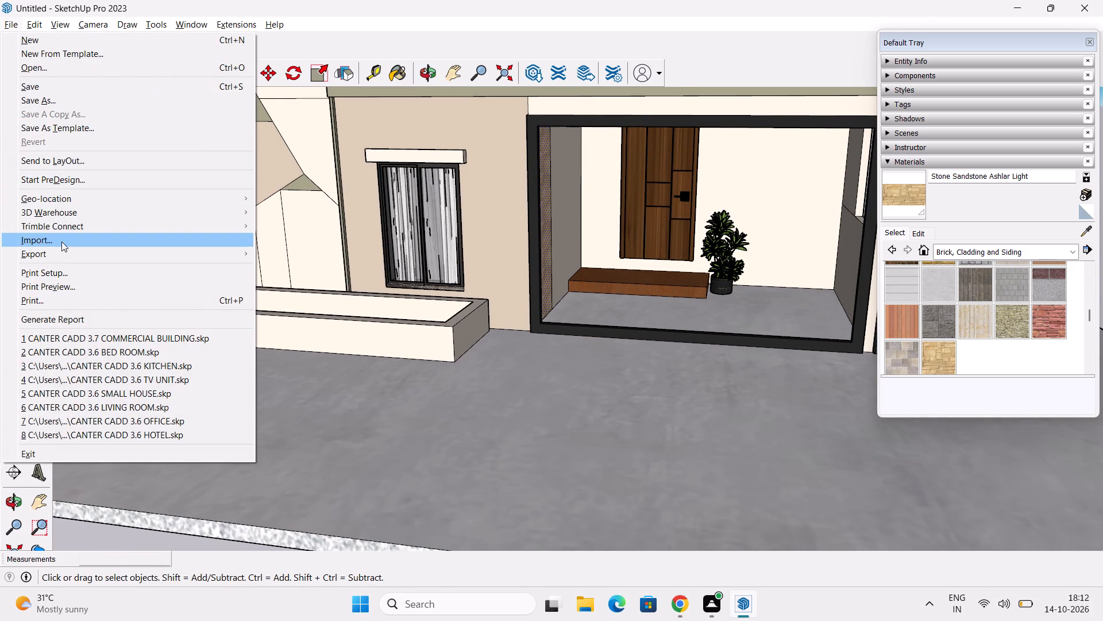
pyautogui.click(66, 242)
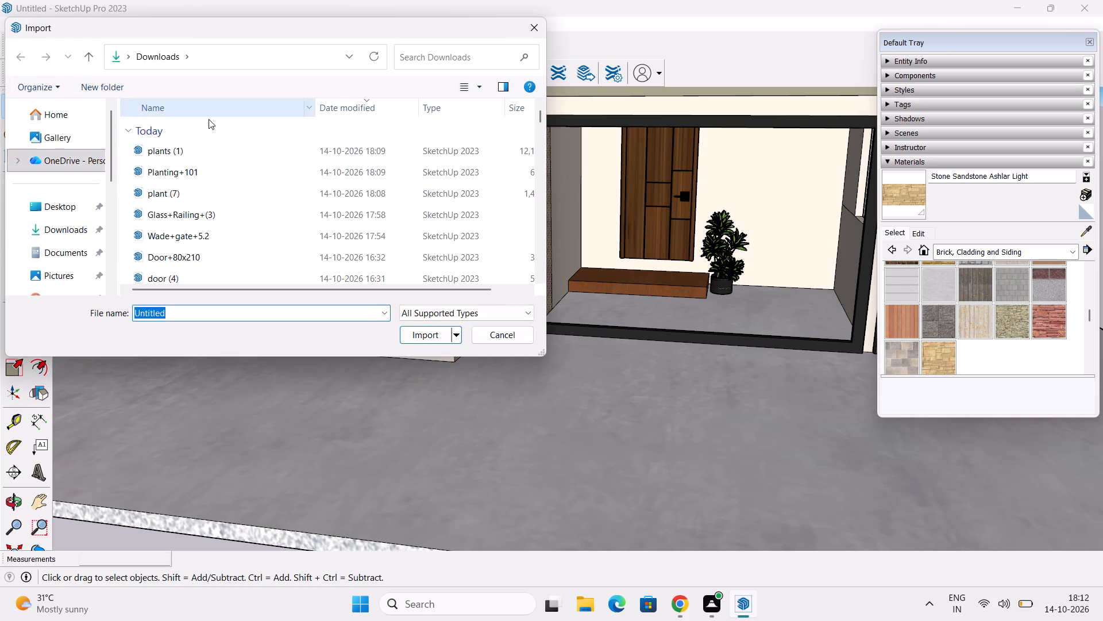
pyautogui.moveTo(171, 178); pyautogui.dragTo(179, 182)
pyautogui.click(415, 332)
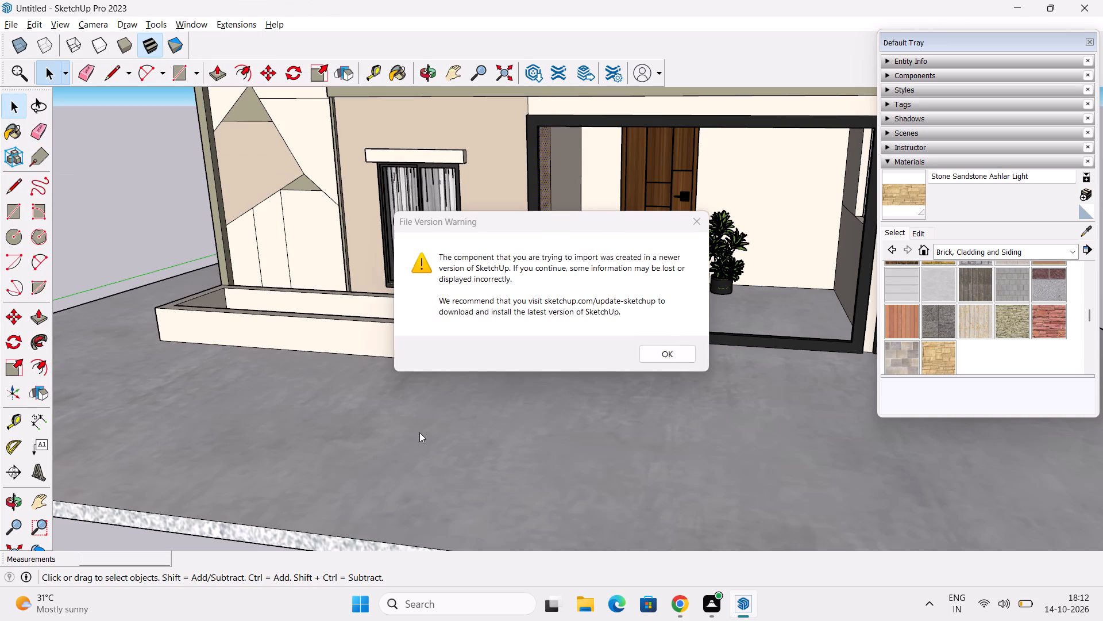
pyautogui.click(678, 358)
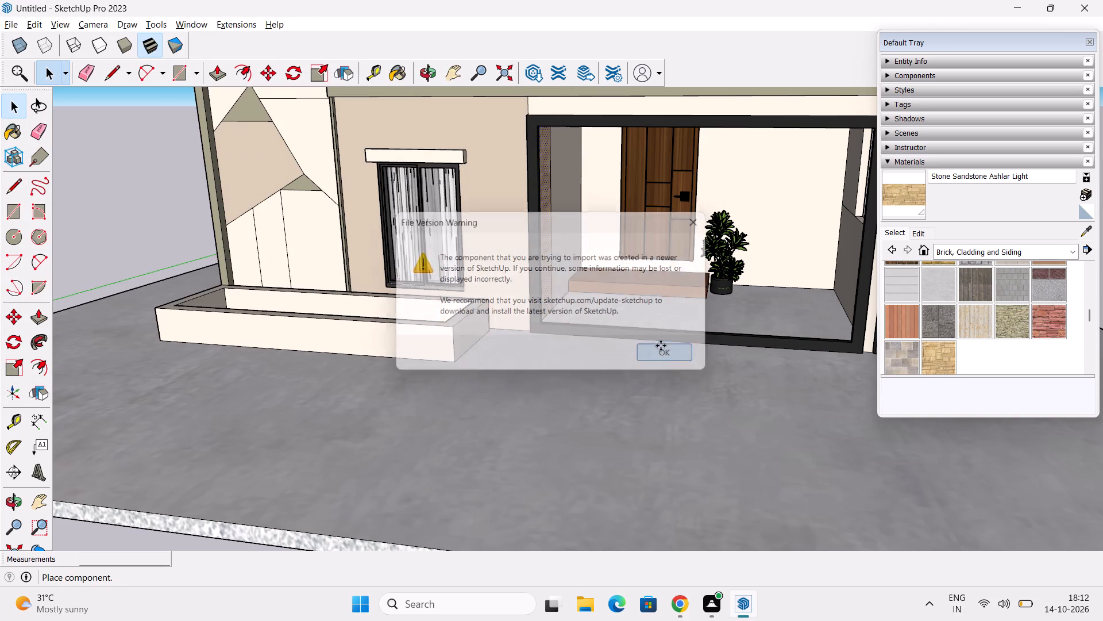
# Place the imported flowering plant inside the front planter box, at the end beside the geometric-patterned wall.
pyautogui.scroll(1, 300, 279)
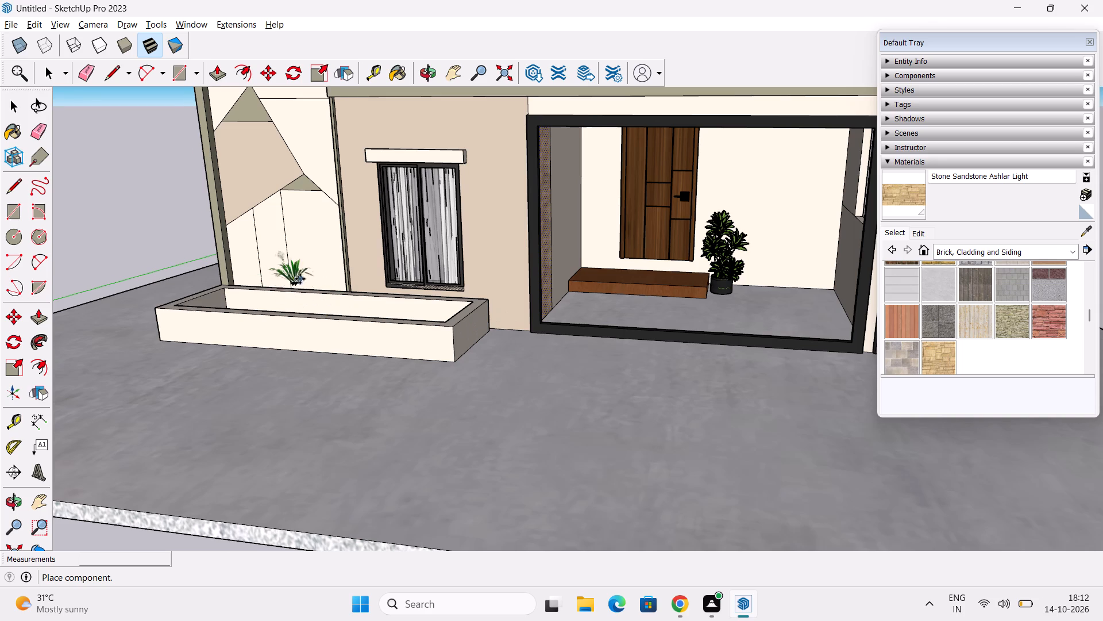
pyautogui.scroll(6, 270, 304)
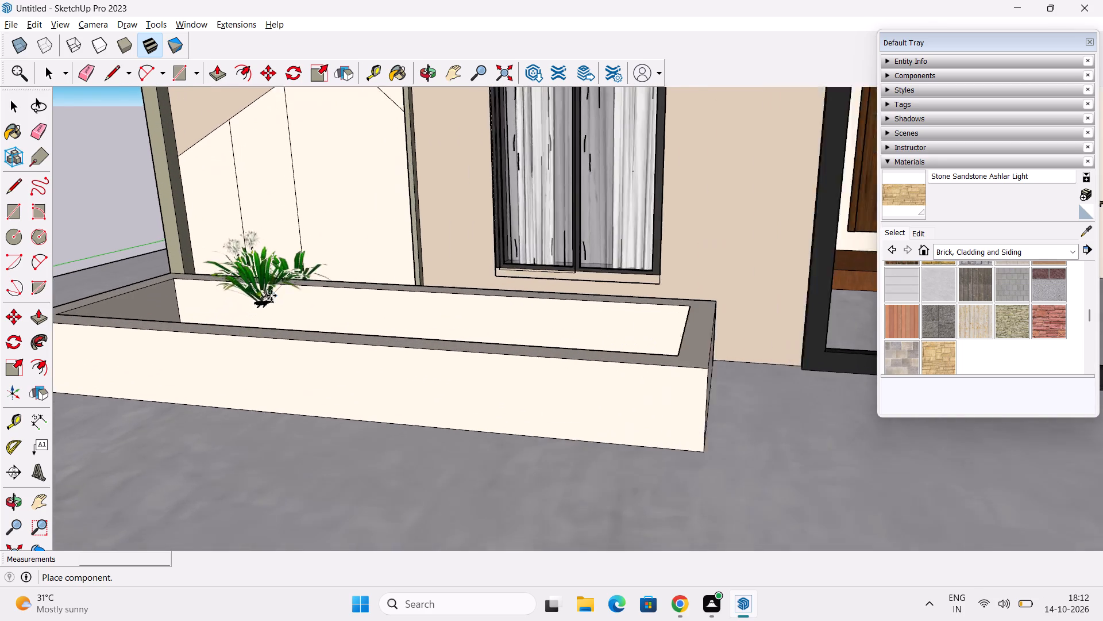
pyautogui.scroll(1, 271, 296)
pyautogui.moveTo(214, 297); pyautogui.dragTo(346, 503, button='middle')
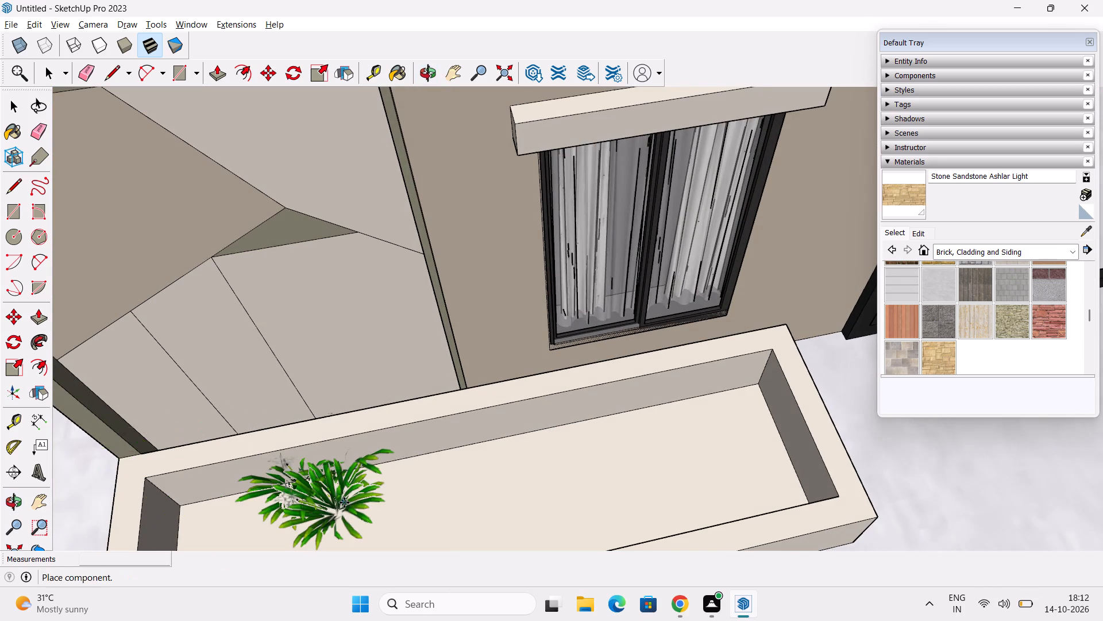
pyautogui.keyDown('shift'); pyautogui.moveTo(344, 503); pyautogui.dragTo(503, 193, button='middle'); pyautogui.keyUp('shift')
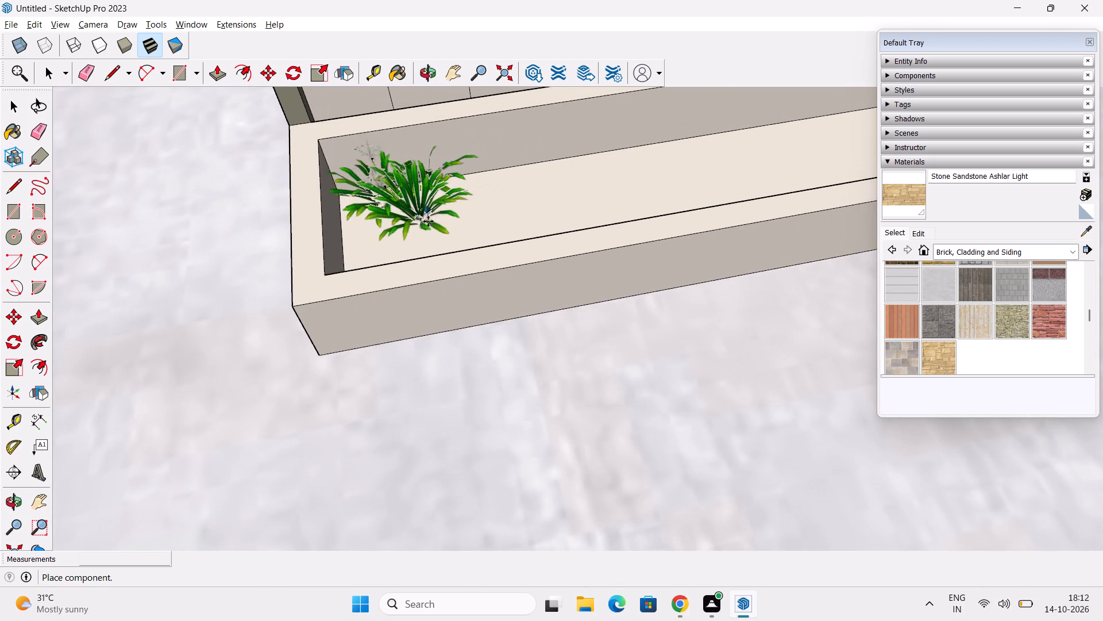
pyautogui.moveTo(418, 233); pyautogui.dragTo(402, 222, button='middle')
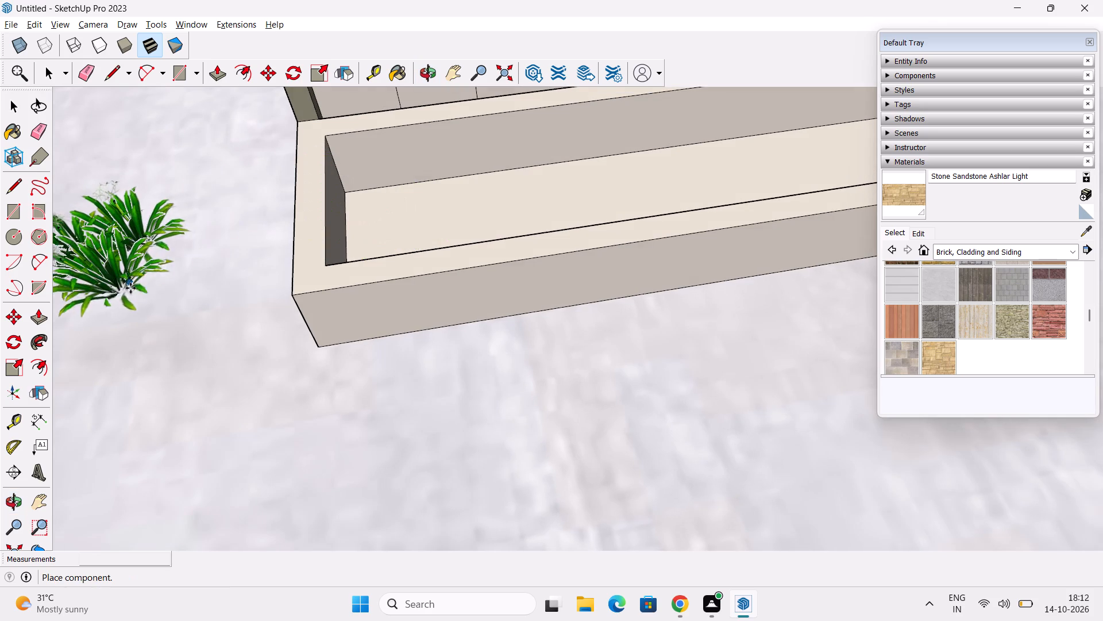
pyautogui.moveTo(163, 304); pyautogui.dragTo(597, 95, button='middle')
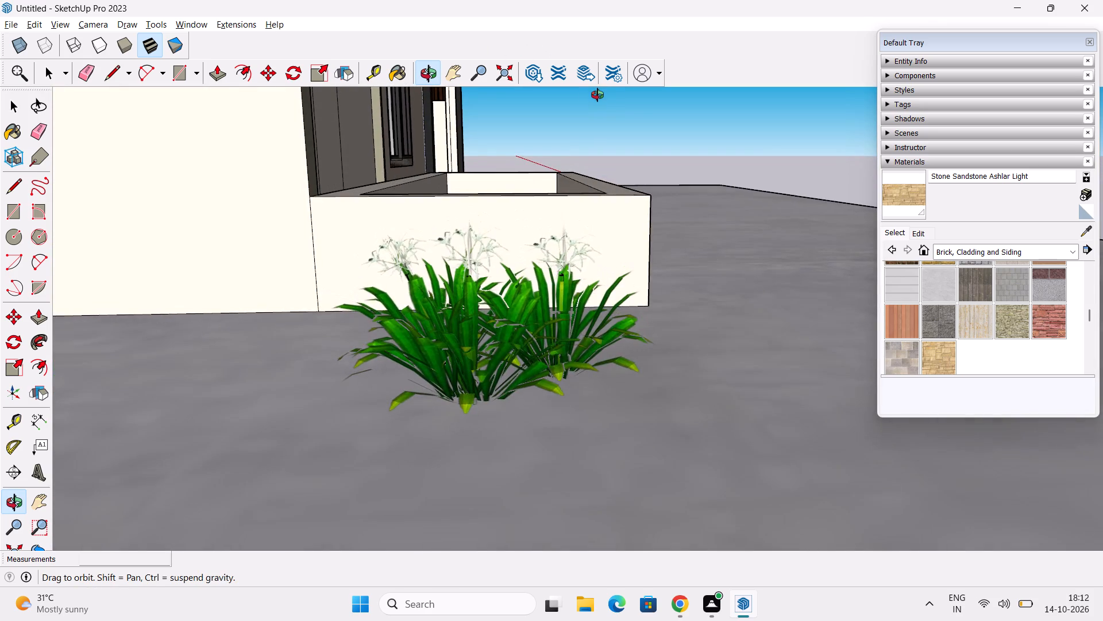
pyautogui.moveTo(597, 95); pyautogui.dragTo(182, 382, button='middle')
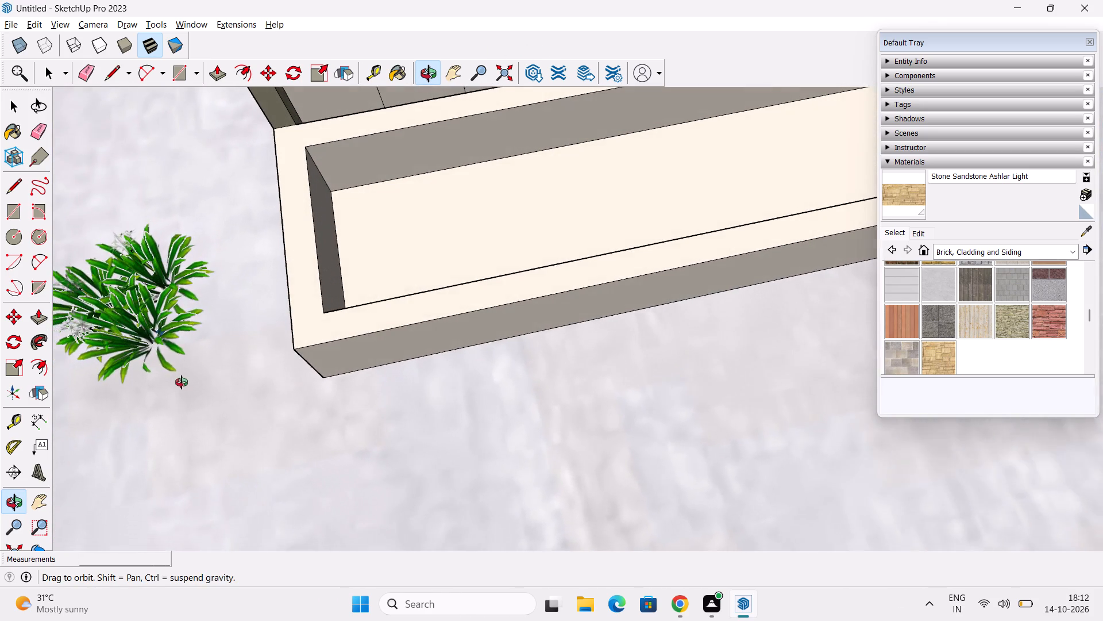
pyautogui.moveTo(182, 382); pyautogui.dragTo(180, 385, button='middle')
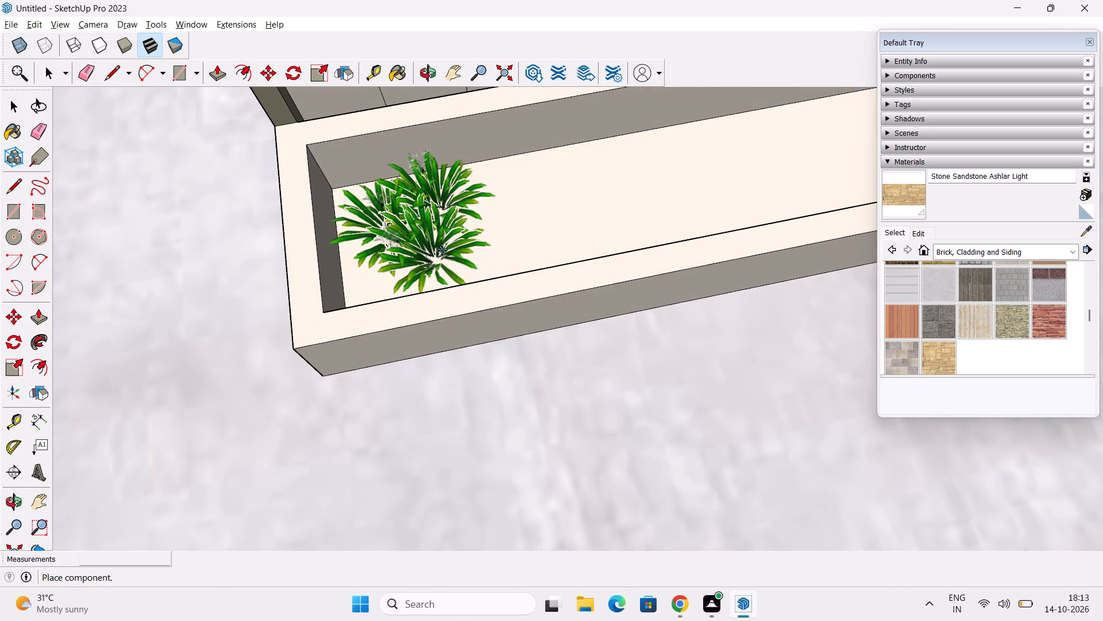
pyautogui.click(442, 251)
# Scale the planter plant taller and widen it to about 1.24 along the red axis towards the planter's outer end.
pyautogui.moveTo(464, 270); pyautogui.dragTo(390, 18, button='middle')
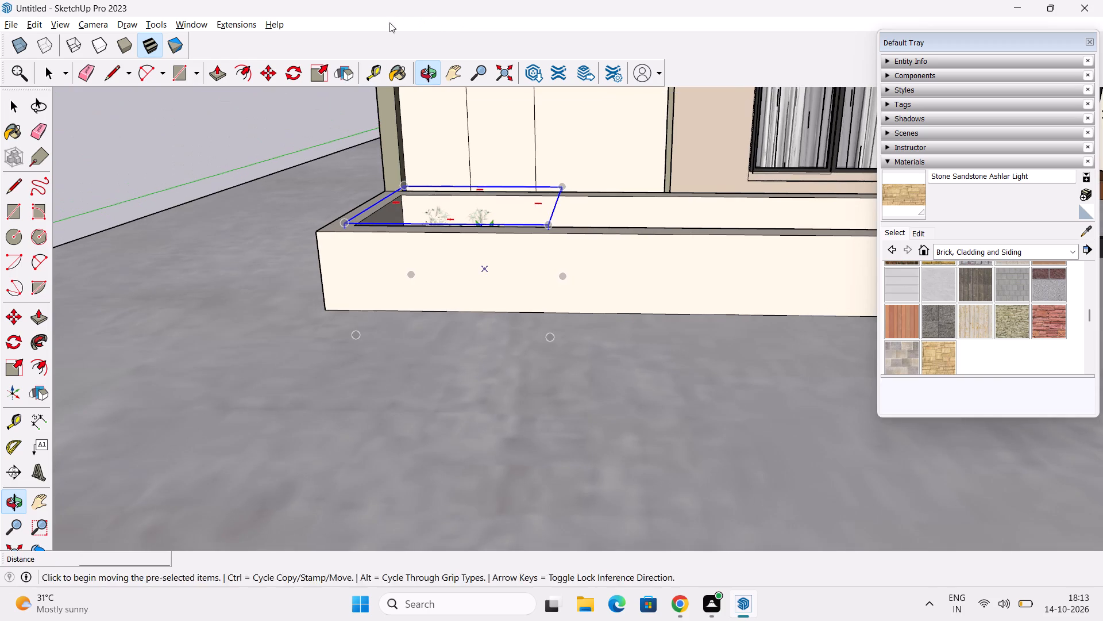
pyautogui.moveTo(371, 183); pyautogui.dragTo(381, 313, button='middle')
pyautogui.moveTo(381, 313); pyautogui.dragTo(411, 233, button='middle')
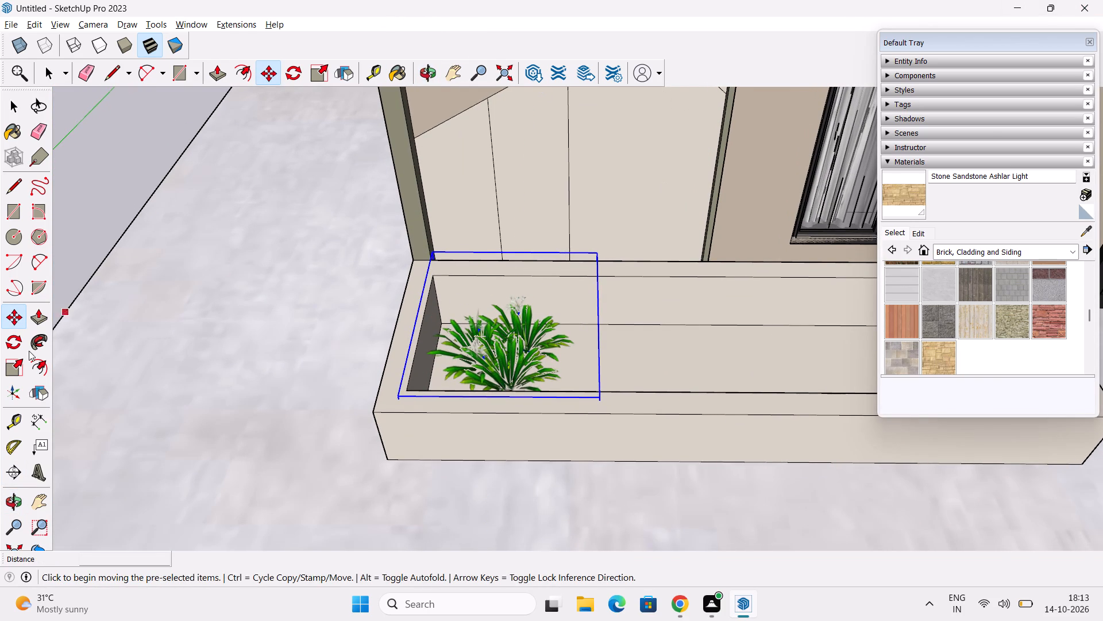
pyautogui.moveTo(13, 366); pyautogui.dragTo(25, 366)
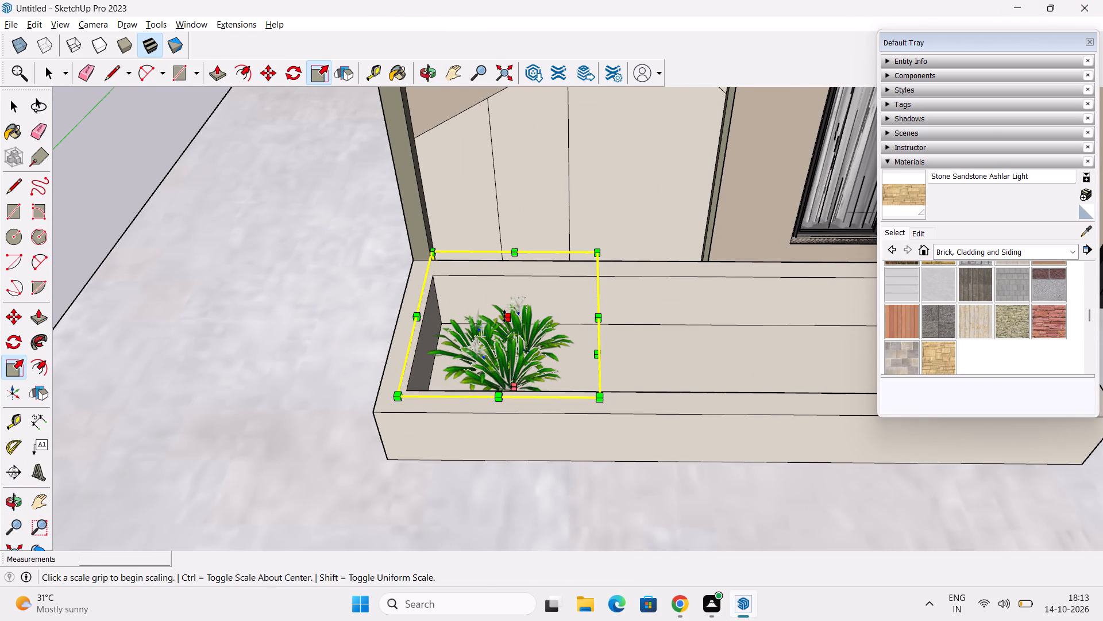
pyautogui.moveTo(504, 316); pyautogui.dragTo(541, 200)
pyautogui.moveTo(539, 323); pyautogui.dragTo(507, 245, button='middle')
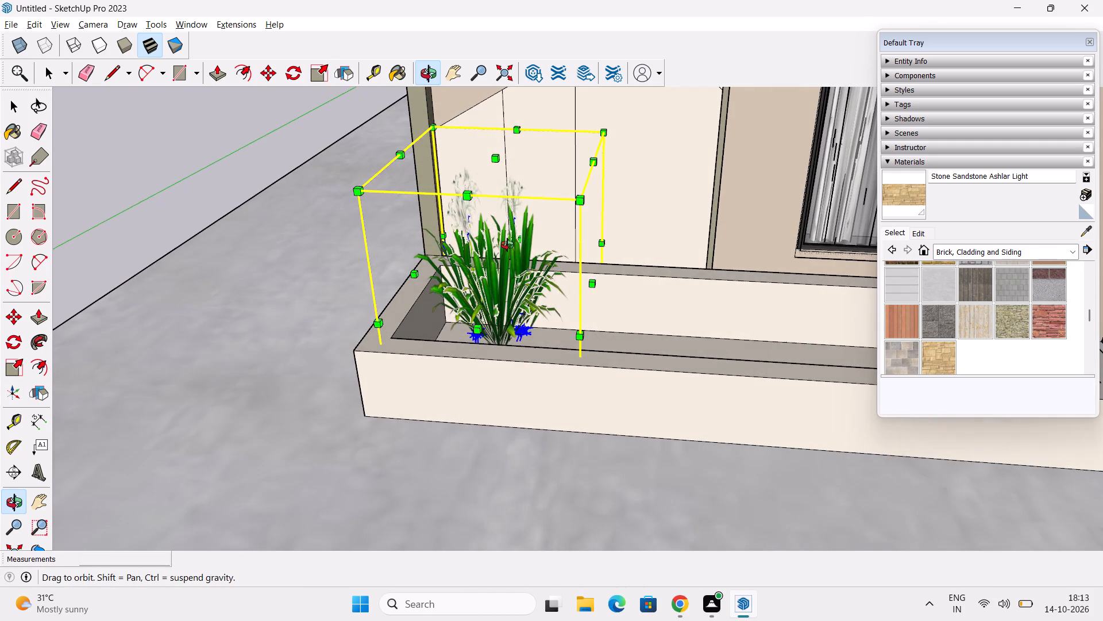
pyautogui.moveTo(507, 245); pyautogui.dragTo(550, 253, button='middle')
pyautogui.click(419, 280)
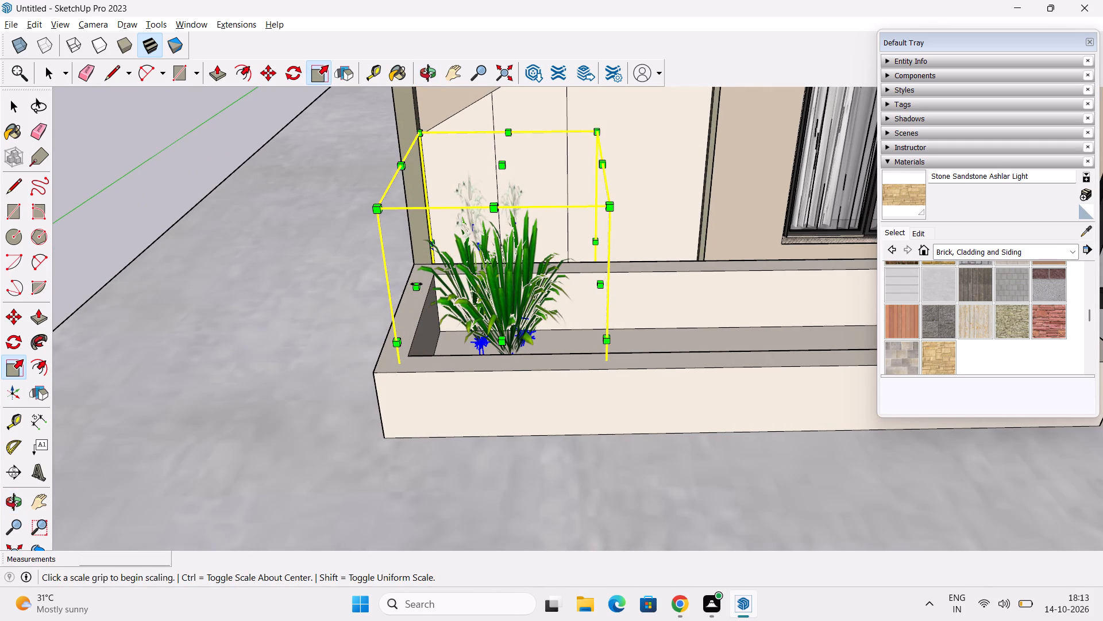
pyautogui.moveTo(415, 287); pyautogui.dragTo(370, 283)
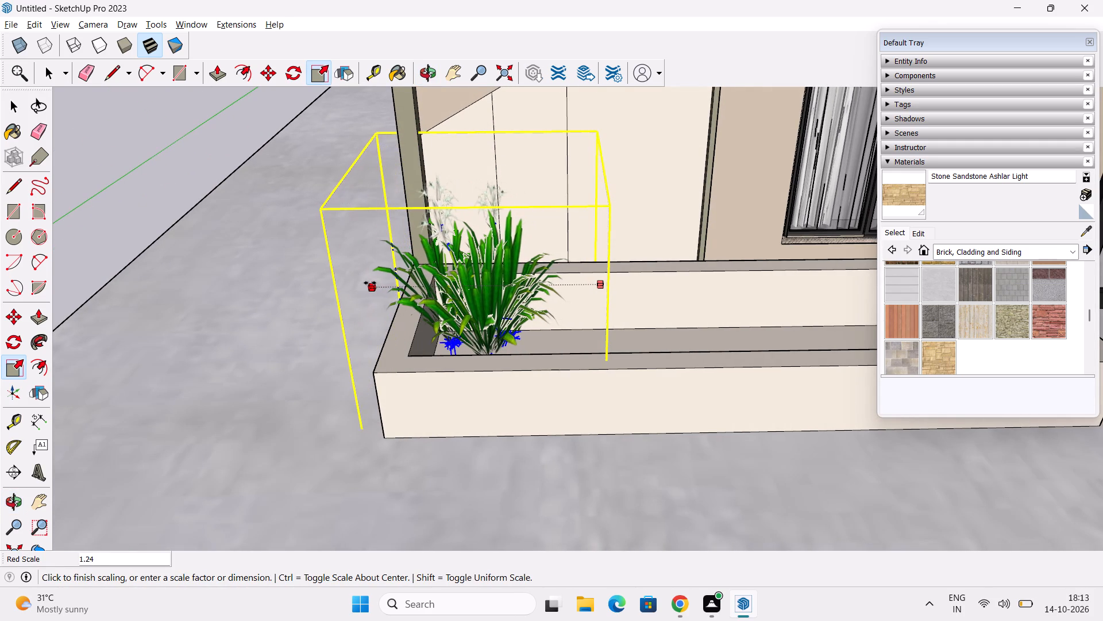
pyautogui.moveTo(370, 283); pyautogui.dragTo(369, 283)
# Scale the plant along the green axis to about 1.24 towards the planter's front and about 1.03 towards the wall.
pyautogui.moveTo(477, 310); pyautogui.dragTo(283, 519, button='middle')
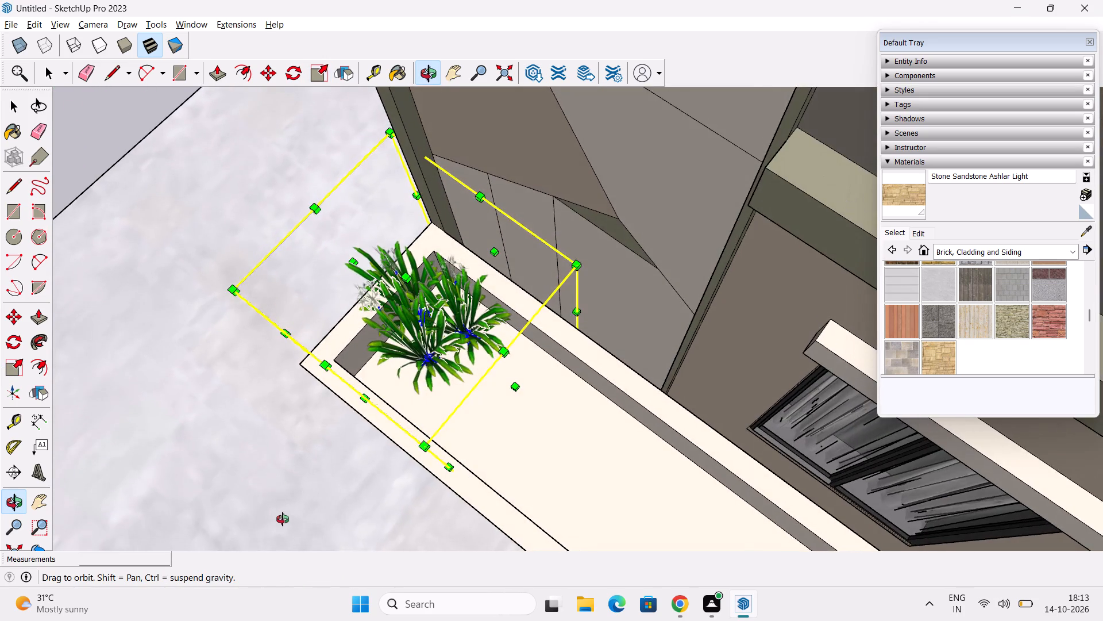
pyautogui.moveTo(283, 519); pyautogui.dragTo(372, 466, button='middle')
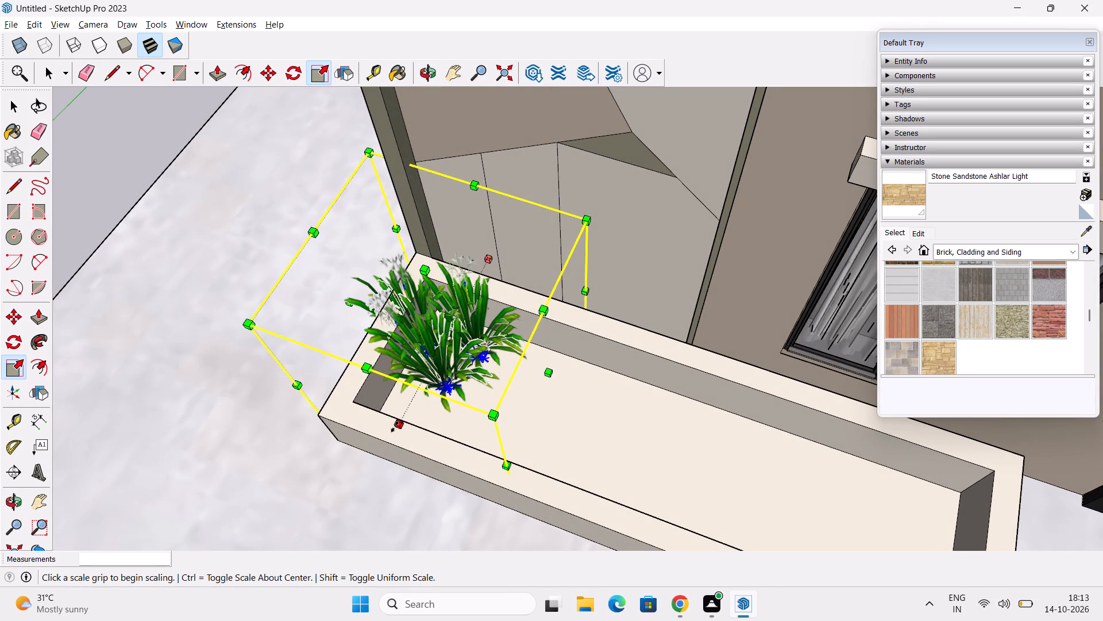
pyautogui.moveTo(395, 427); pyautogui.dragTo(365, 465)
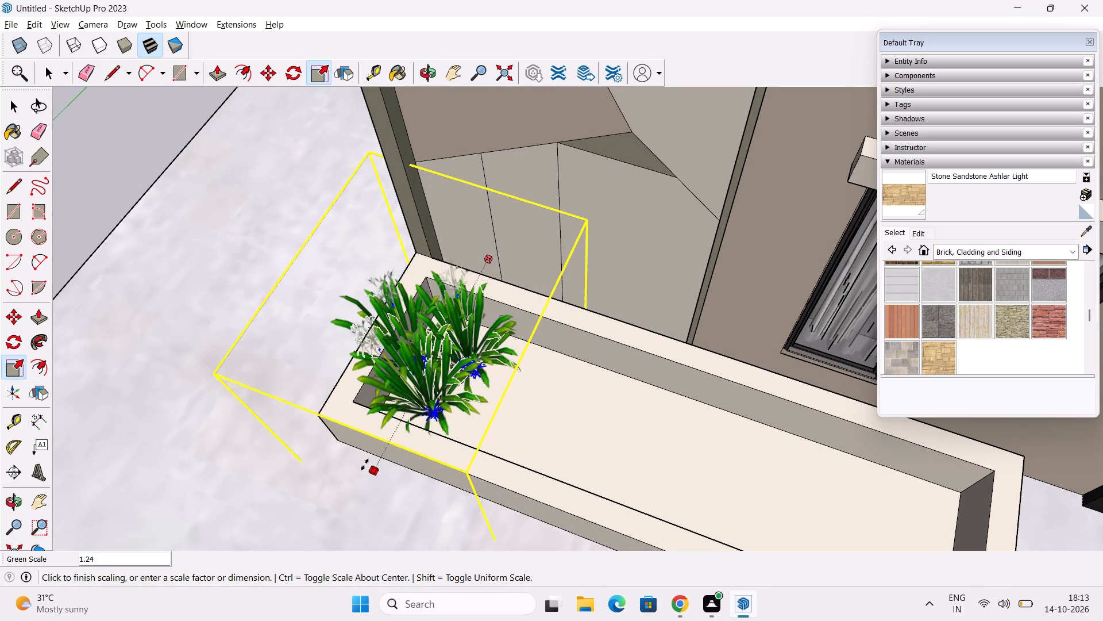
pyautogui.moveTo(365, 465); pyautogui.dragTo(357, 473)
pyautogui.moveTo(409, 424); pyautogui.dragTo(275, 420, button='middle')
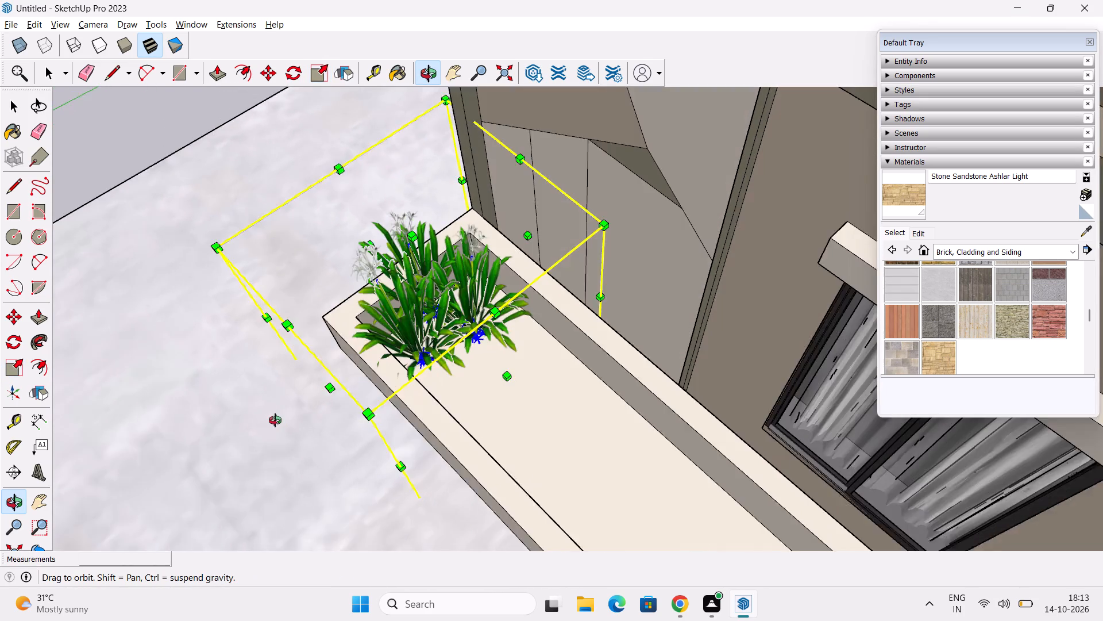
pyautogui.moveTo(275, 420); pyautogui.dragTo(185, 293, button='middle')
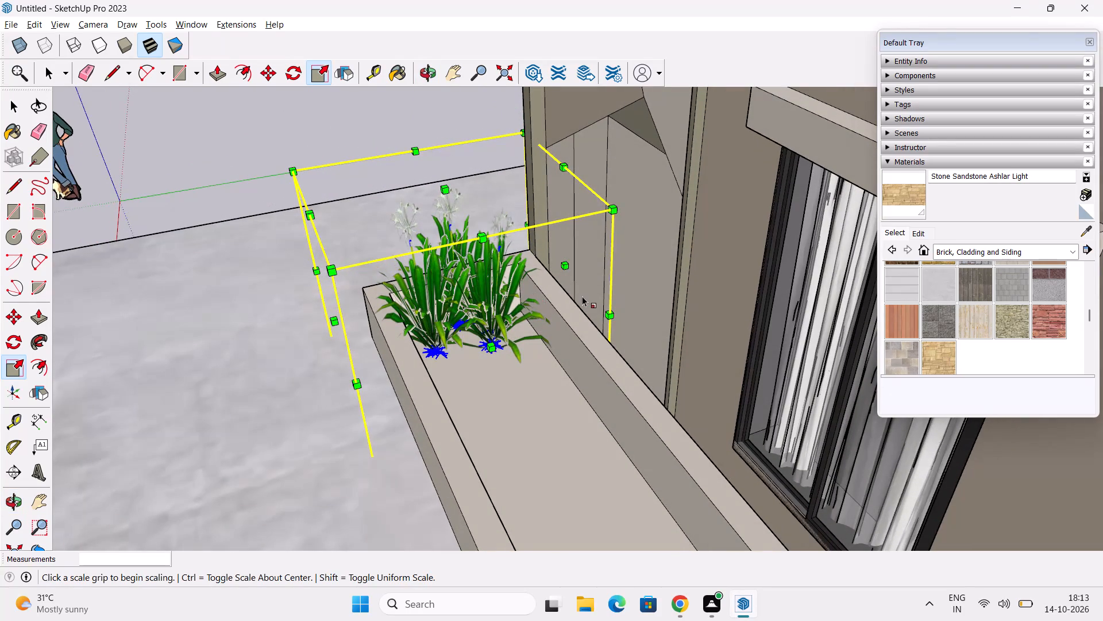
pyautogui.moveTo(564, 266); pyautogui.dragTo(582, 260)
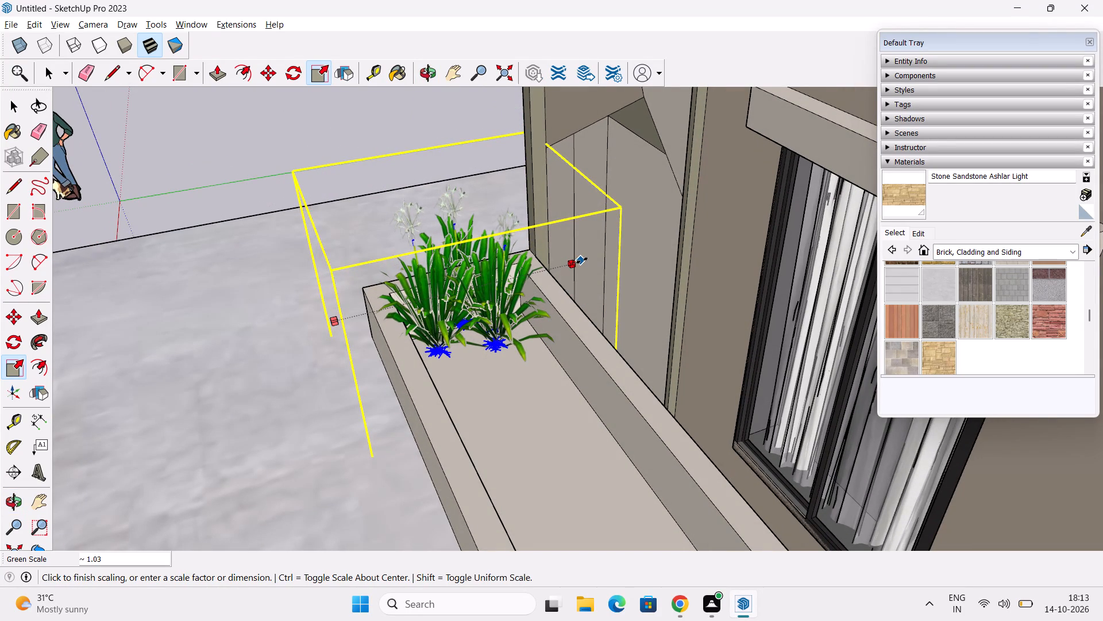
pyautogui.moveTo(582, 260); pyautogui.dragTo(583, 260)
pyautogui.scroll(-3, 453, 241)
pyautogui.moveTo(464, 241); pyautogui.dragTo(704, 222, button='middle')
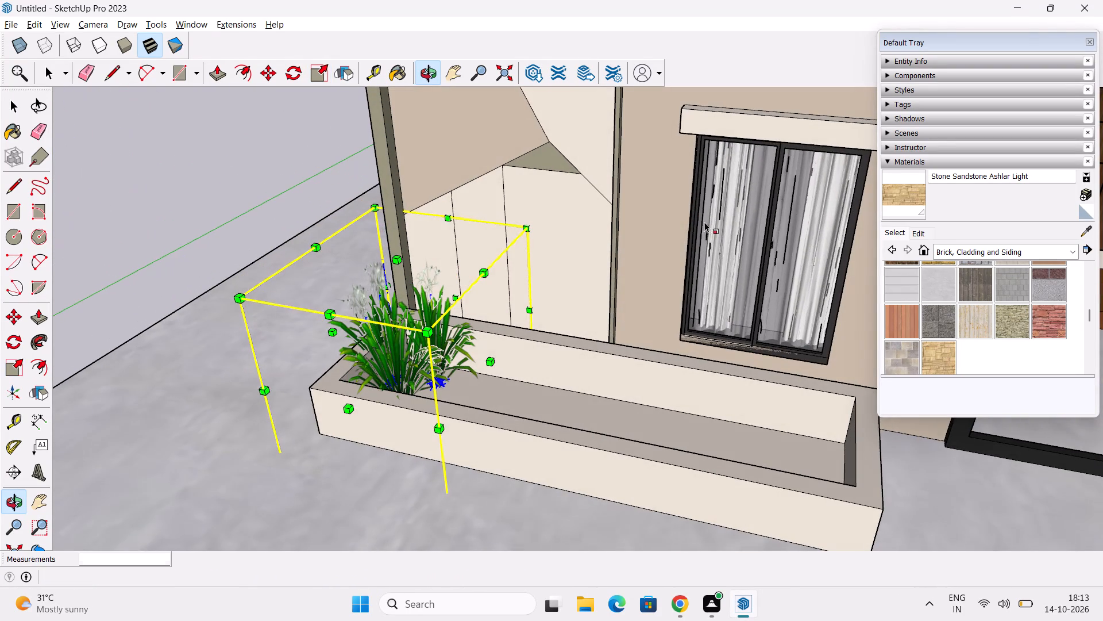
pyautogui.press('space')
pyautogui.click(188, 356)
# Copy the plant along the planter box about 3' 10 1/2" in the red direction, towards the window.
pyautogui.scroll(-2, 342, 339)
pyautogui.moveTo(392, 332); pyautogui.dragTo(739, 145, button='middle')
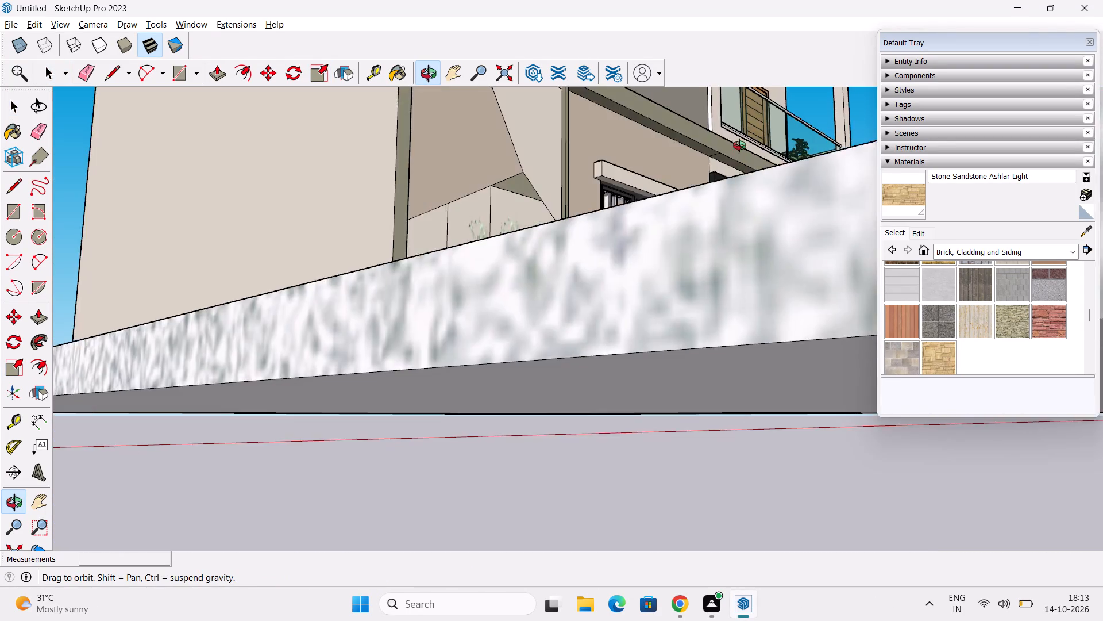
pyautogui.moveTo(739, 145); pyautogui.dragTo(421, 304, button='middle')
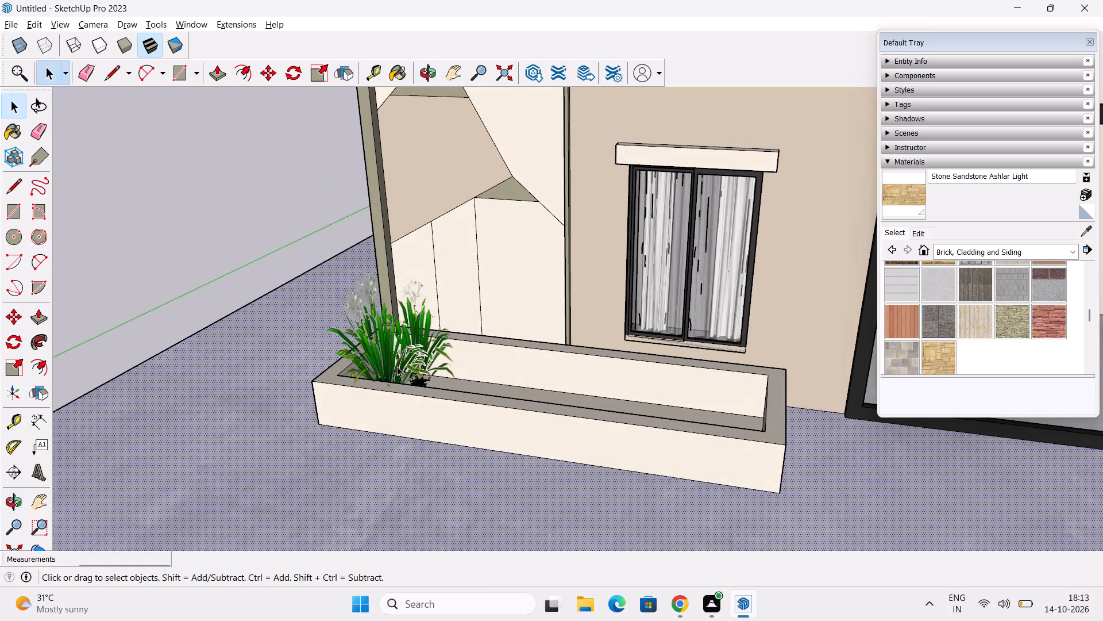
pyautogui.click(397, 366)
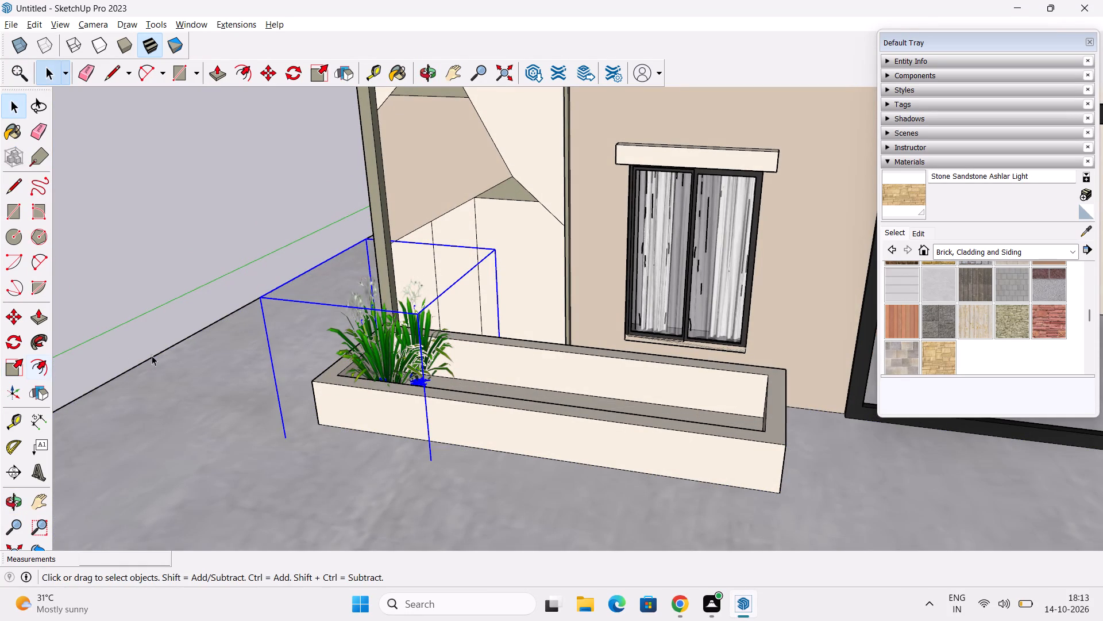
pyautogui.press('m')
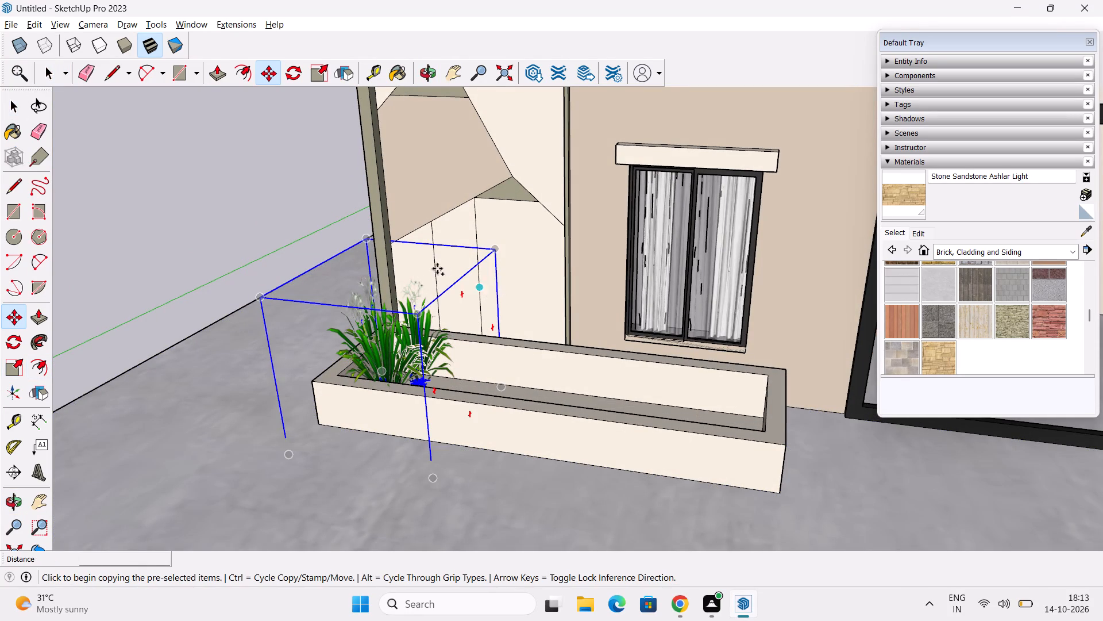
pyautogui.moveTo(428, 350); pyautogui.dragTo(518, 308, button='middle')
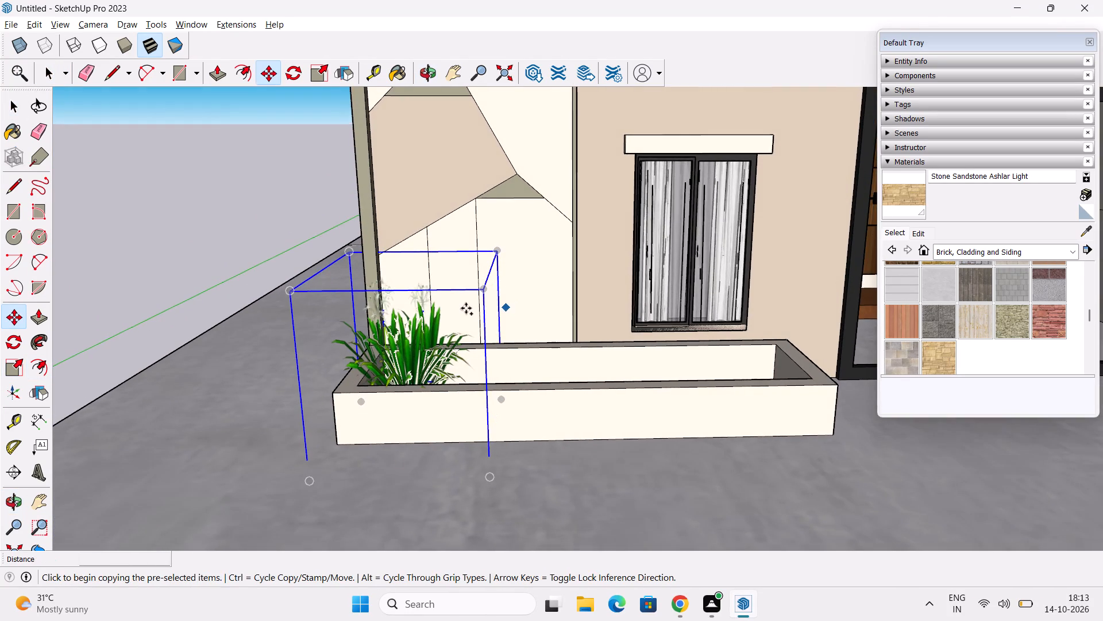
pyautogui.scroll(3, 466, 308)
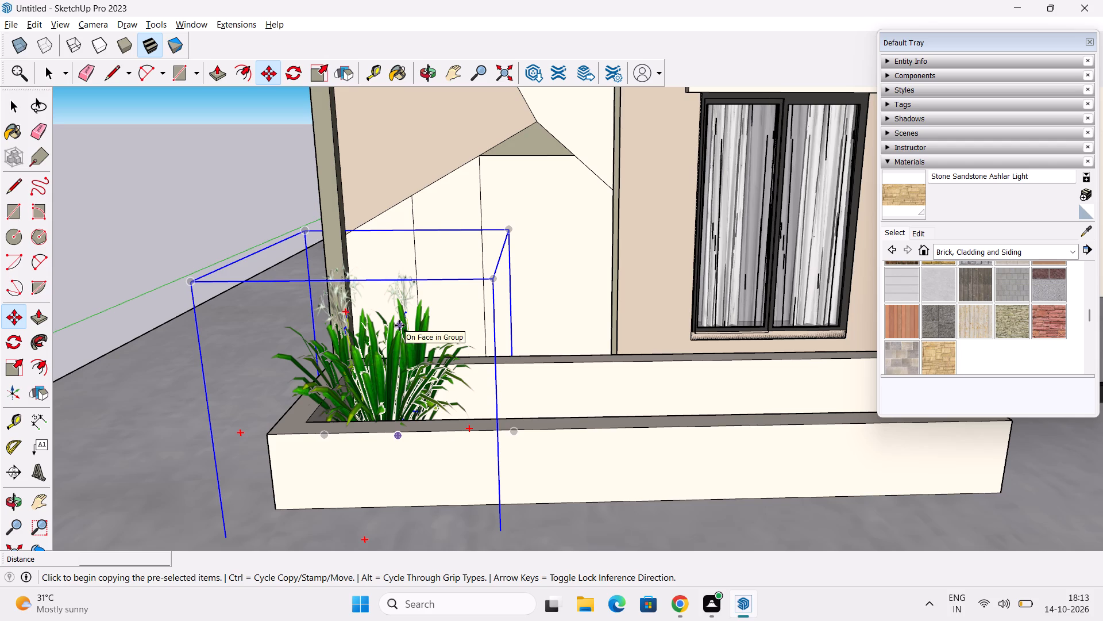
pyautogui.click(400, 325)
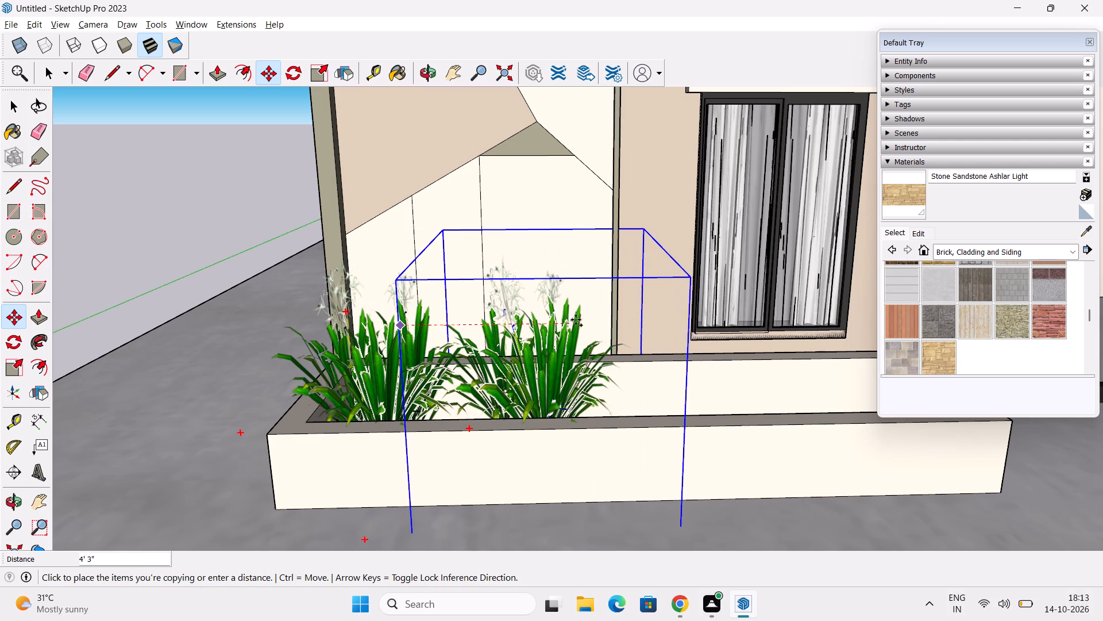
pyautogui.click(556, 319)
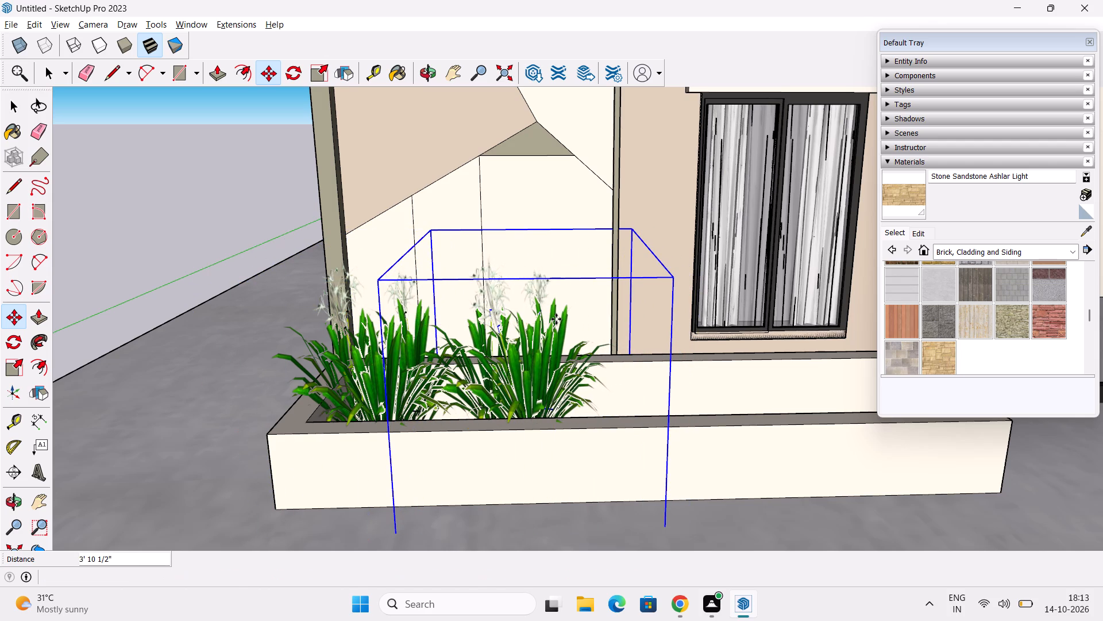
# Copy the newest planter plant about 2' 8 13/16" further along the planter box in the red direction, towards the window.
pyautogui.click(556, 319)
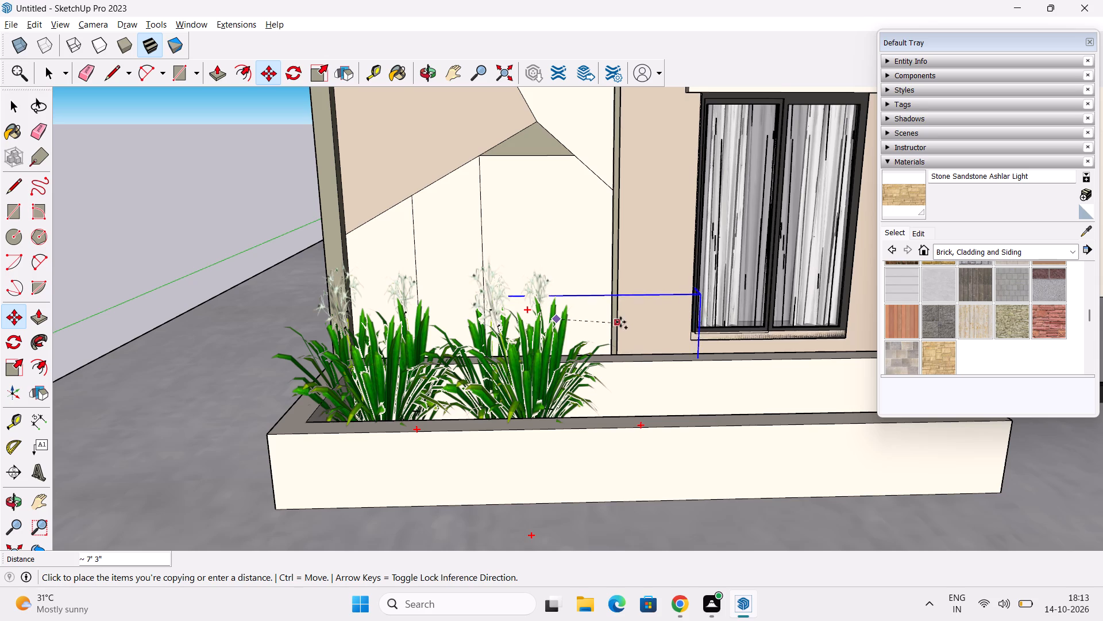
pyautogui.click(676, 315)
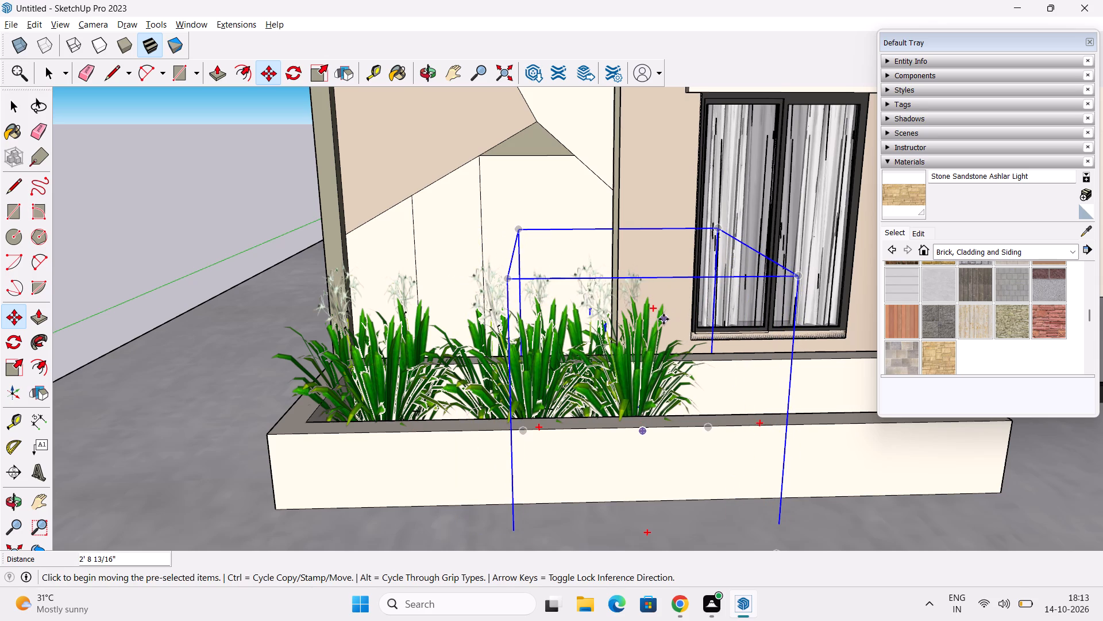
# Copy the plant about 2' 6 5/8" further along the planter and shift that copy another 7 11/16" along the red axis.
pyautogui.click(661, 324)
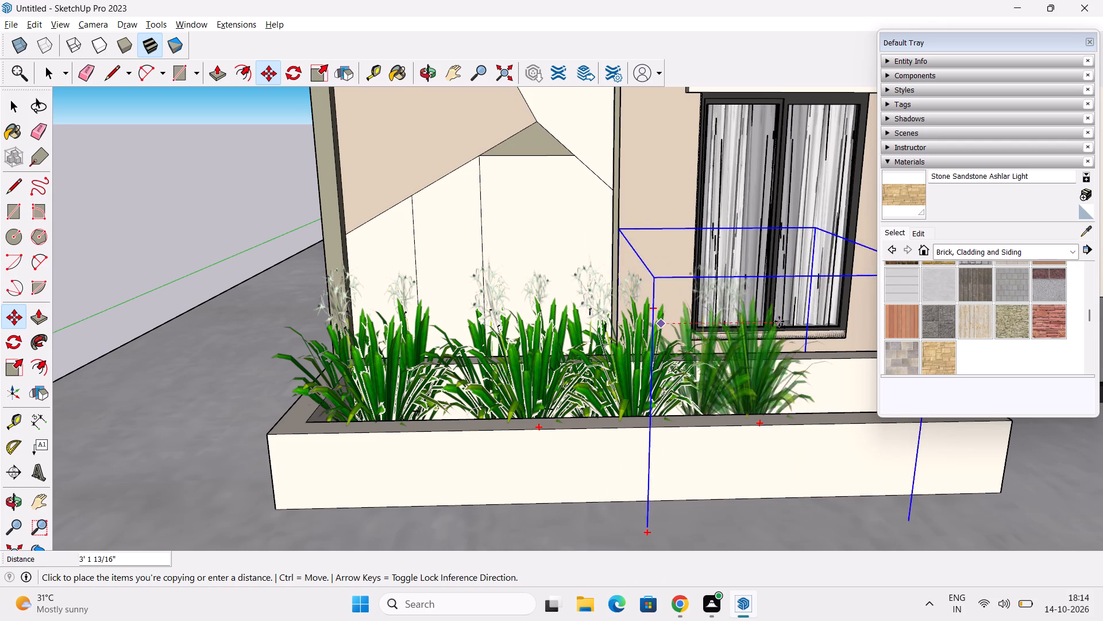
pyautogui.moveTo(780, 321); pyautogui.dragTo(589, 344, button='middle')
pyautogui.moveTo(576, 386); pyautogui.dragTo(693, 355, button='middle')
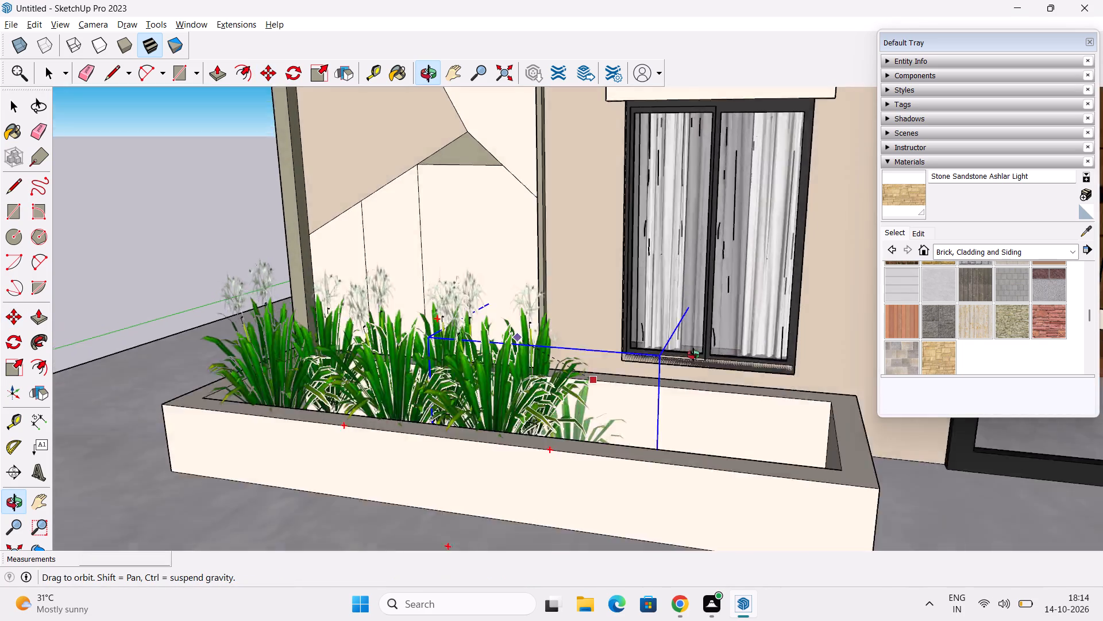
pyautogui.moveTo(693, 355); pyautogui.dragTo(753, 317, button='middle')
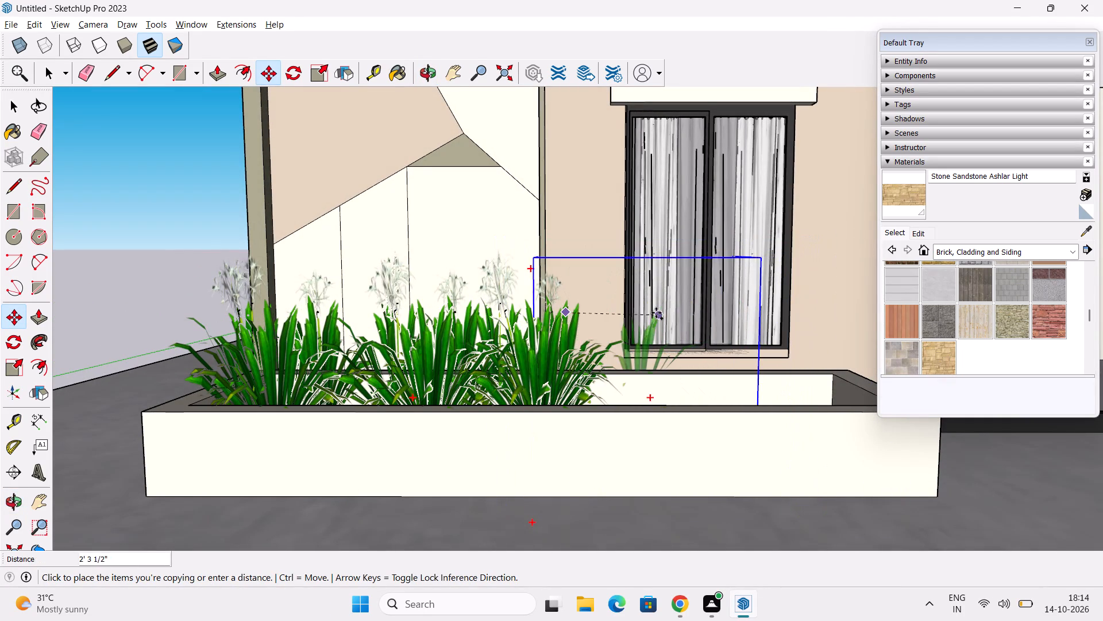
pyautogui.click(667, 314)
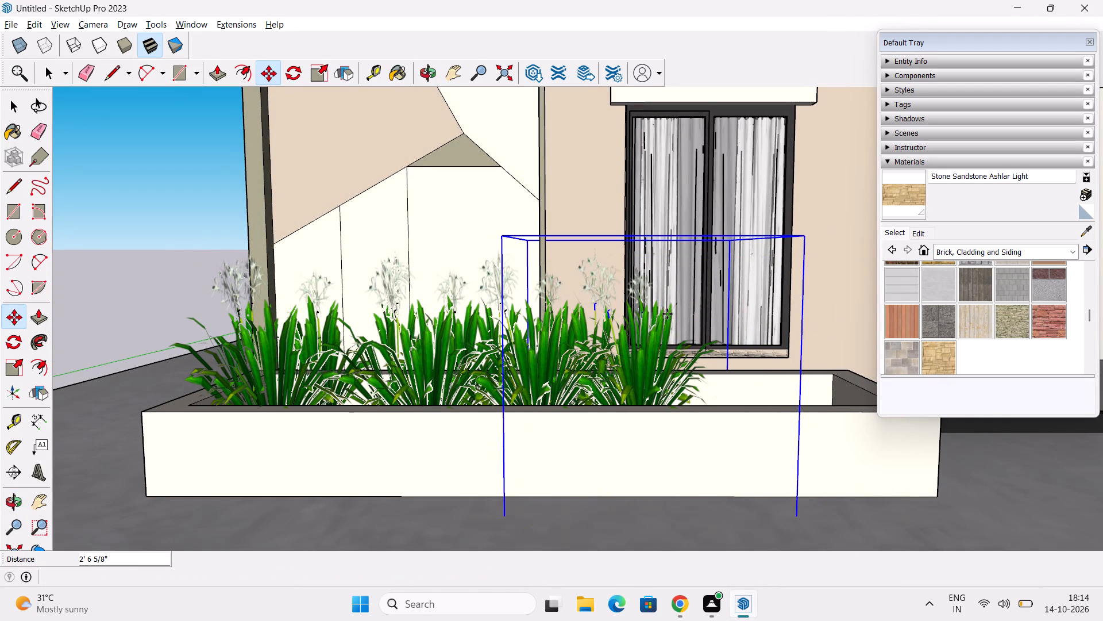
pyautogui.click(661, 317)
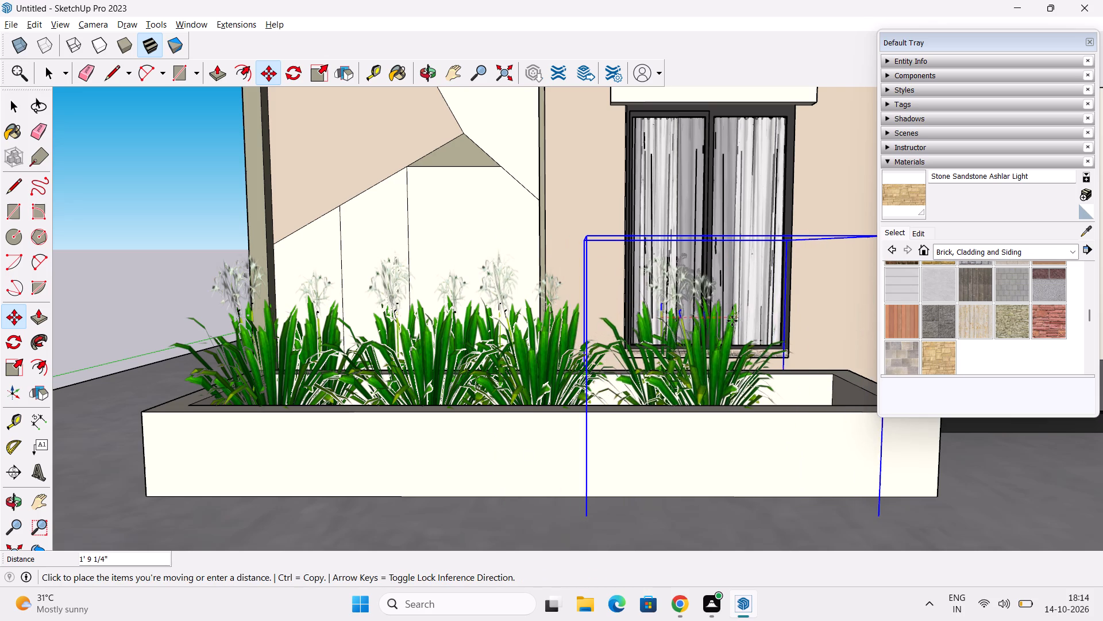
pyautogui.click(689, 324)
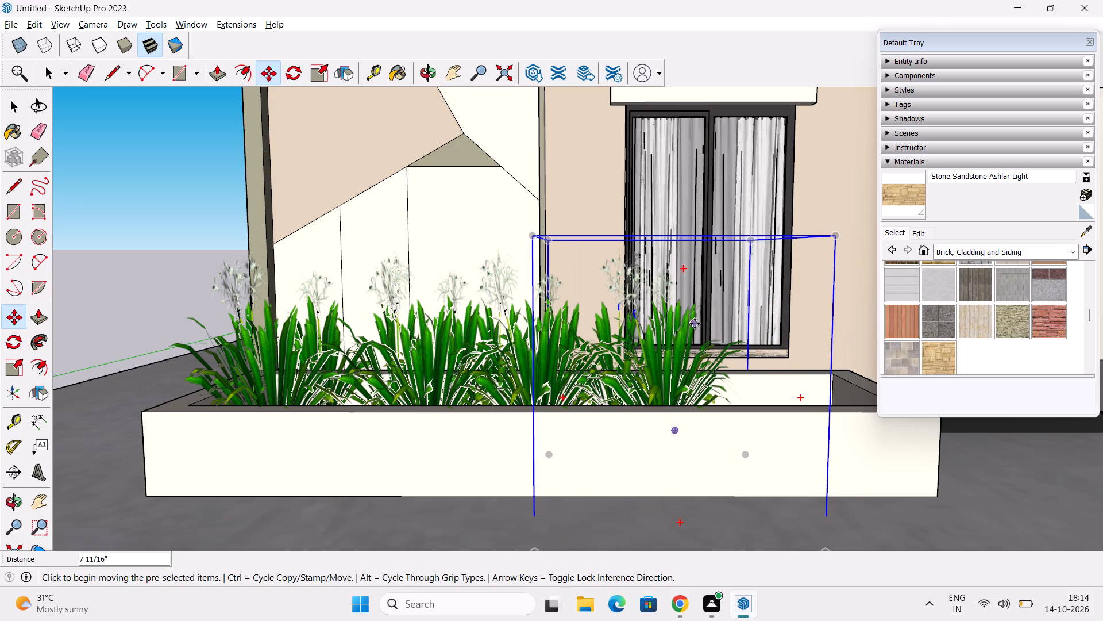
# Copy the plant about 3' 5" along the red axis to fill the planter's end nearest the porch, and clear the selection.
pyautogui.click(678, 336)
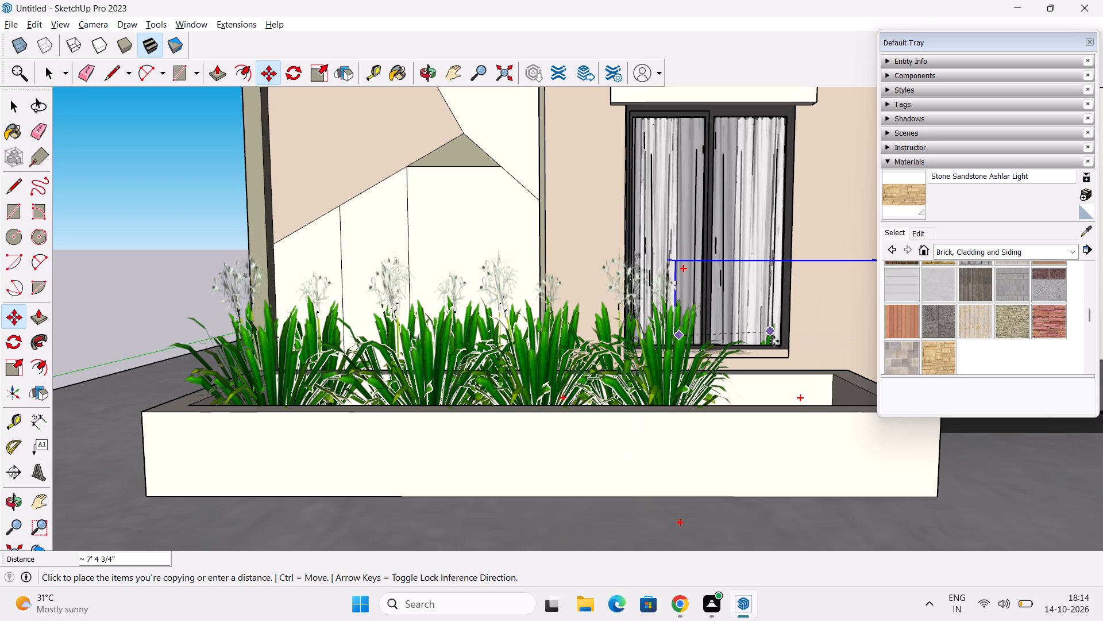
pyautogui.scroll(1, 781, 344)
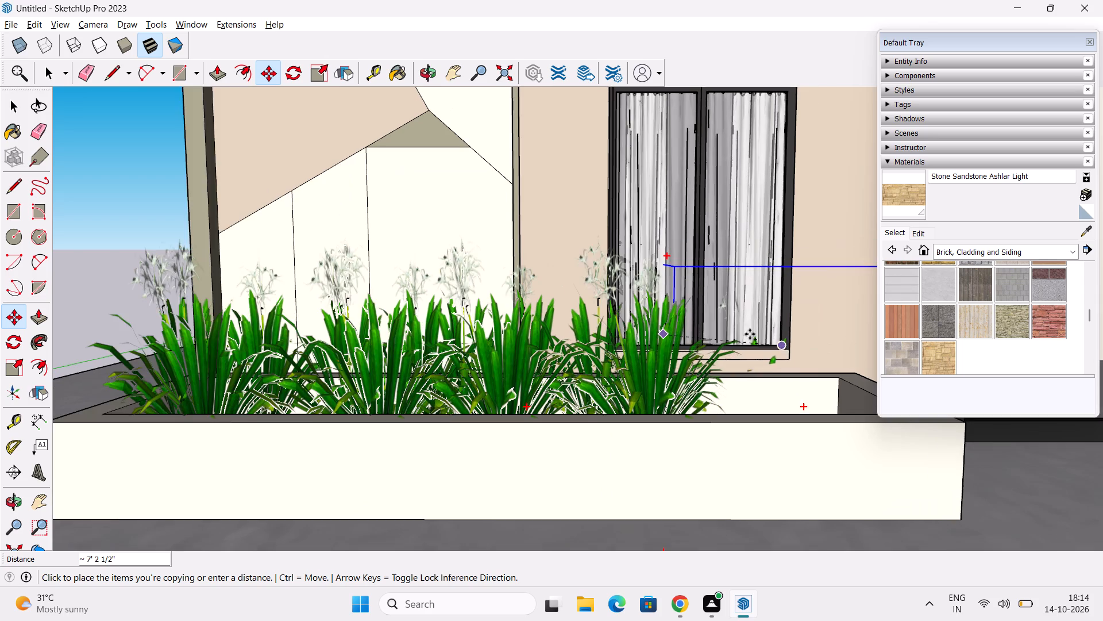
pyautogui.scroll(1, 745, 333)
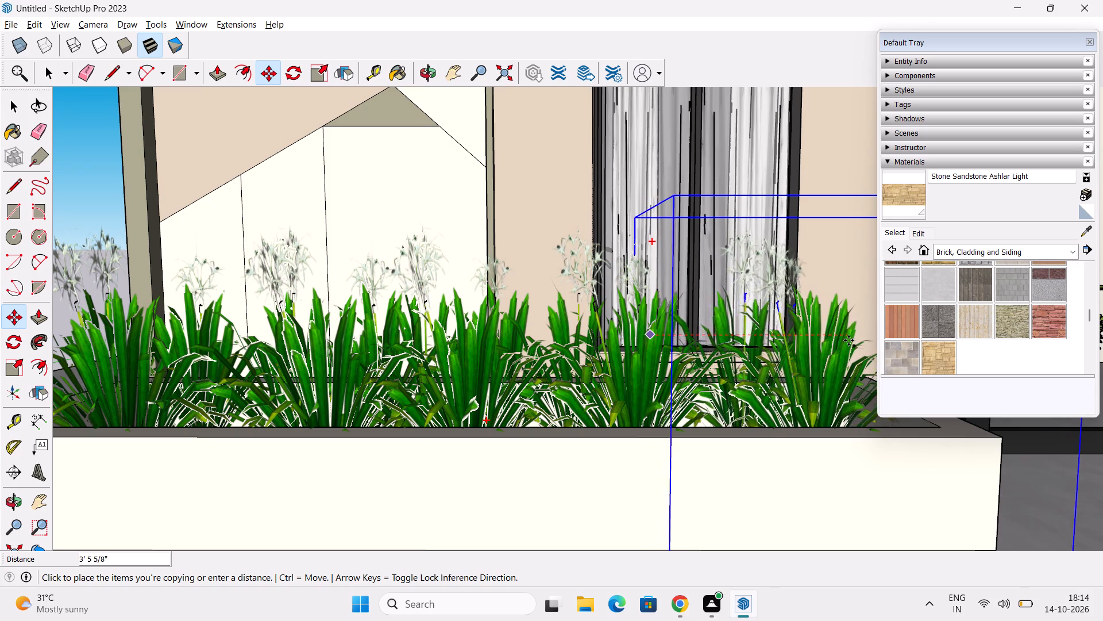
pyautogui.click(842, 340)
pyautogui.scroll(-6, 849, 335)
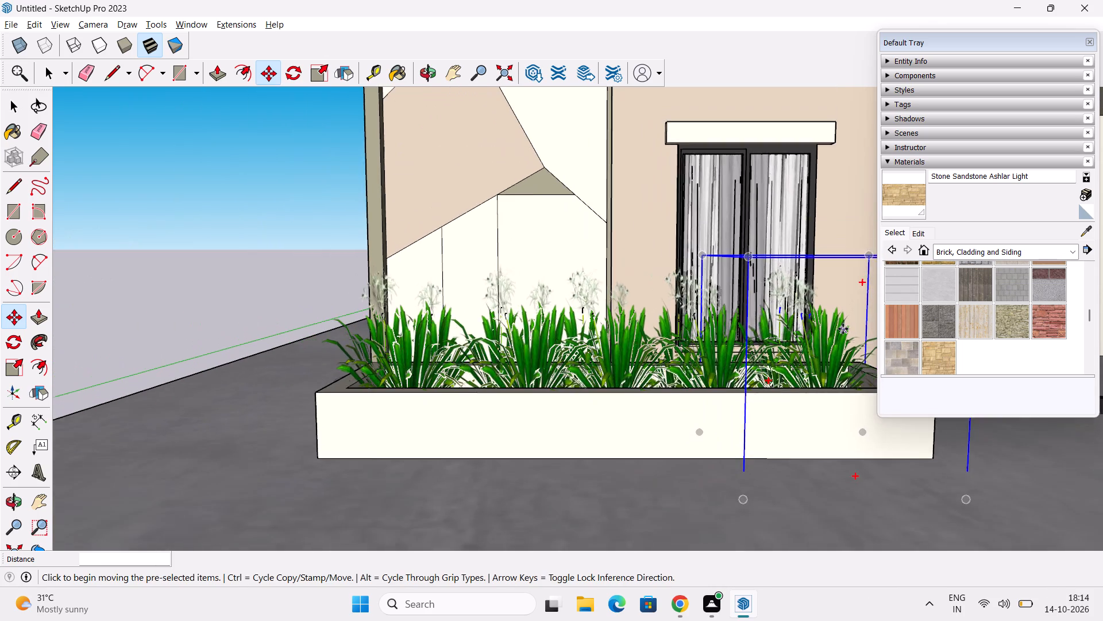
pyautogui.scroll(-2, 843, 329)
pyautogui.press('space')
pyautogui.click(303, 289)
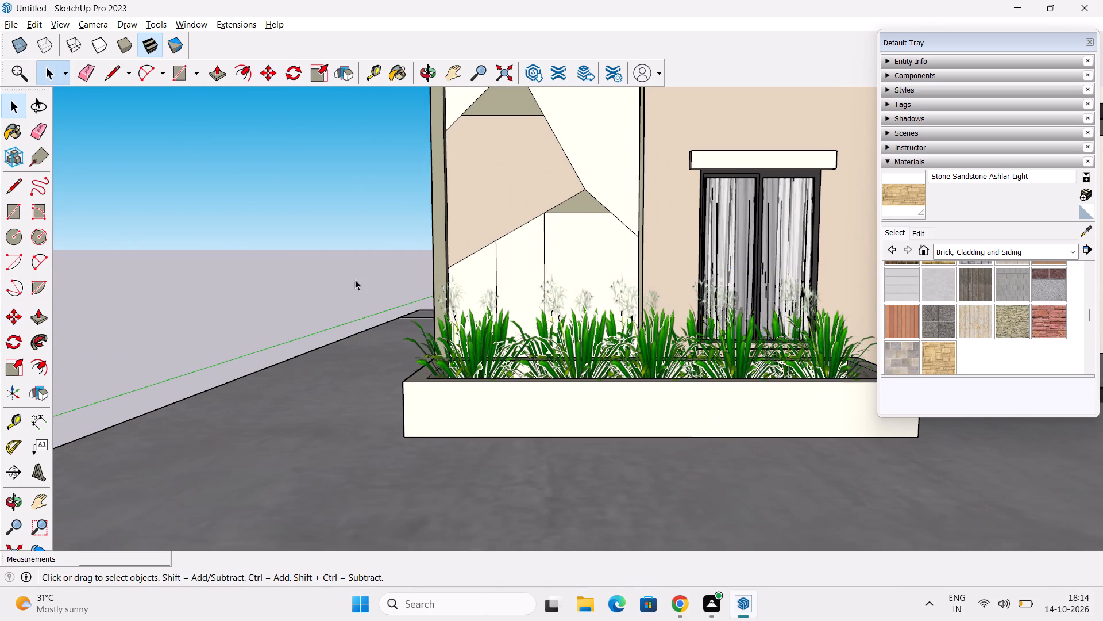
# Examine the planted front planter box and the whole house elevation from above, the front and the gate side.
pyautogui.scroll(-4, 529, 188)
pyautogui.moveTo(579, 220); pyautogui.dragTo(464, 399, button='middle')
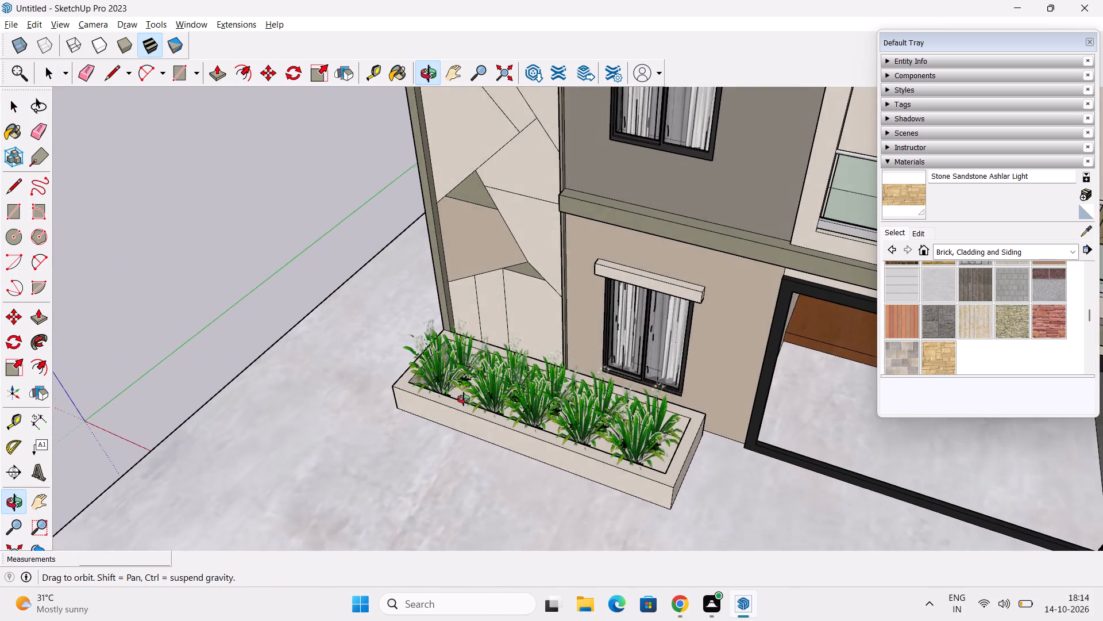
pyautogui.moveTo(464, 399); pyautogui.dragTo(554, 381, button='middle')
pyautogui.scroll(-2, 557, 379)
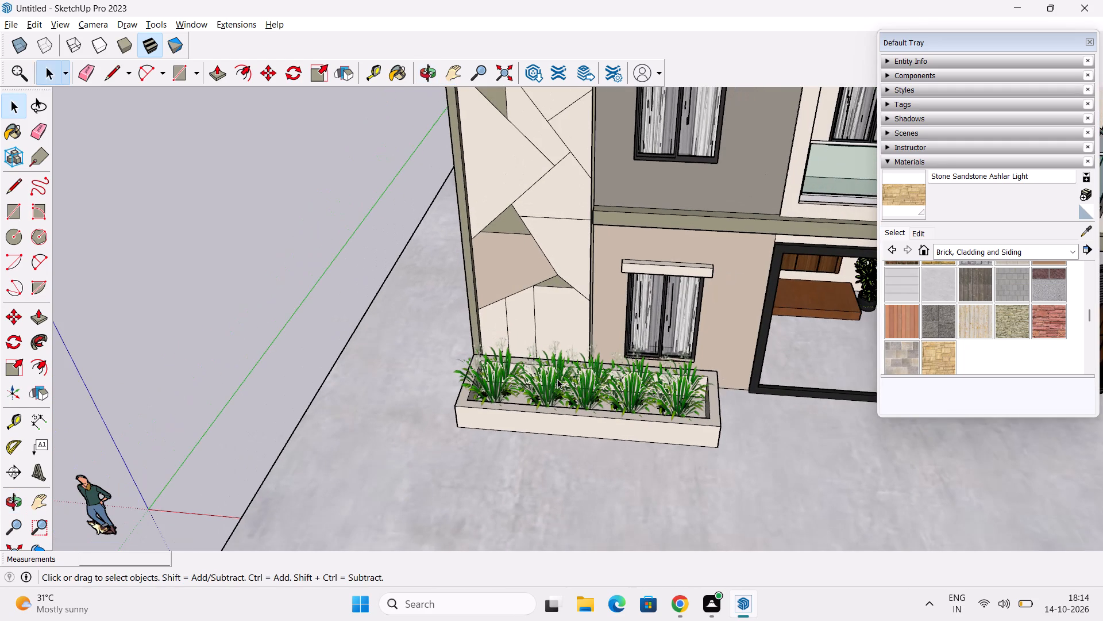
pyautogui.scroll(-4, 557, 379)
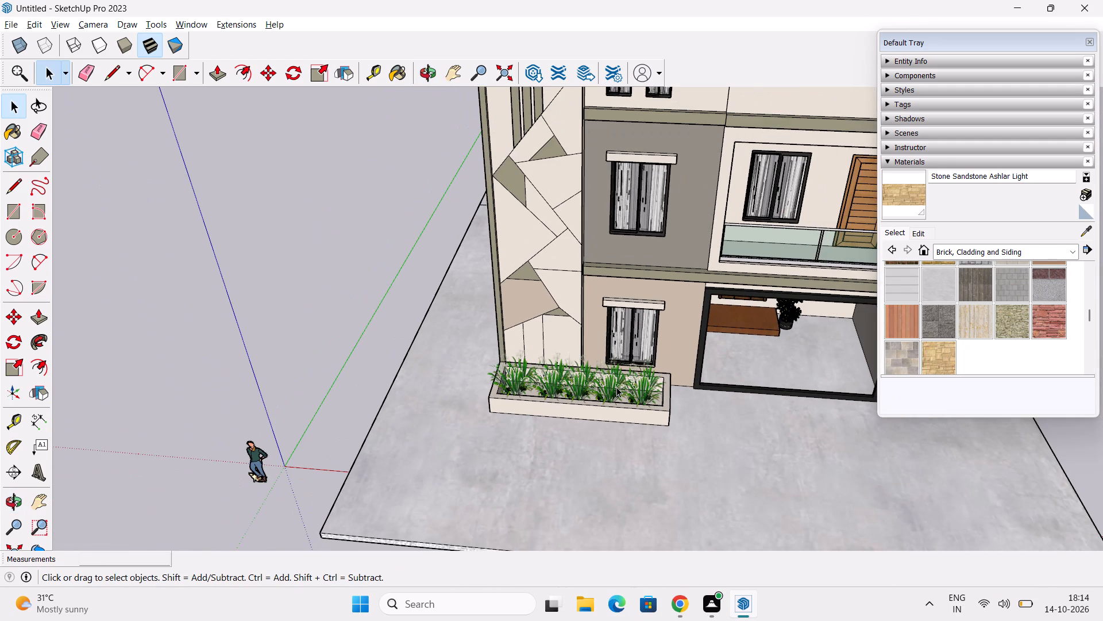
pyautogui.keyDown('shift'); pyautogui.moveTo(616, 387); pyautogui.dragTo(489, 392, button='middle'); pyautogui.keyUp('shift')
pyautogui.scroll(-2, 595, 392)
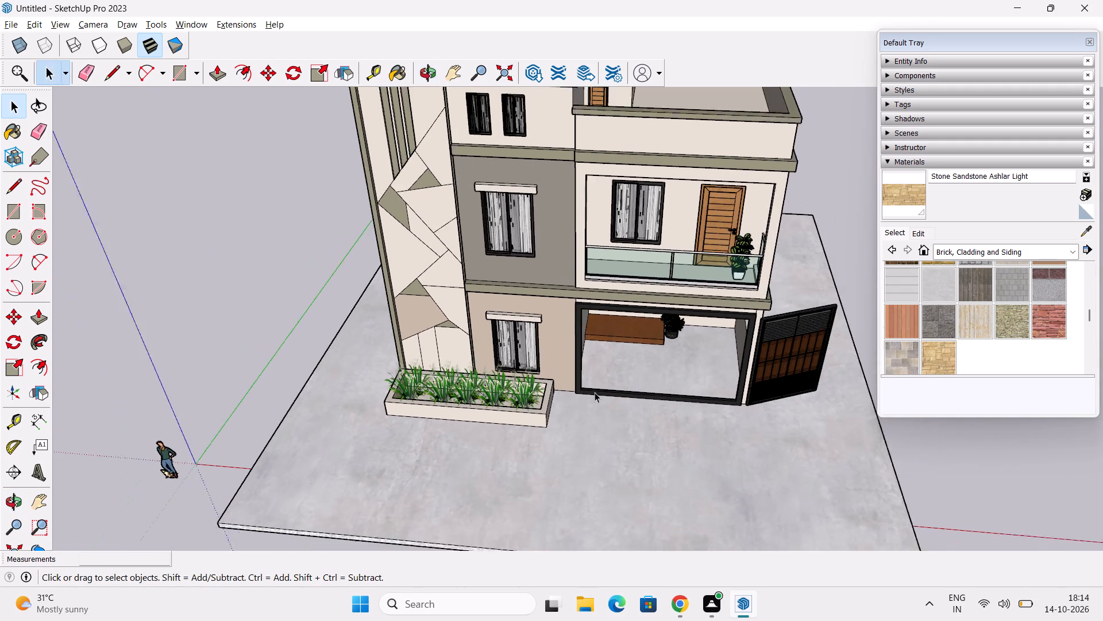
pyautogui.moveTo(595, 392); pyautogui.dragTo(480, 346, button='middle')
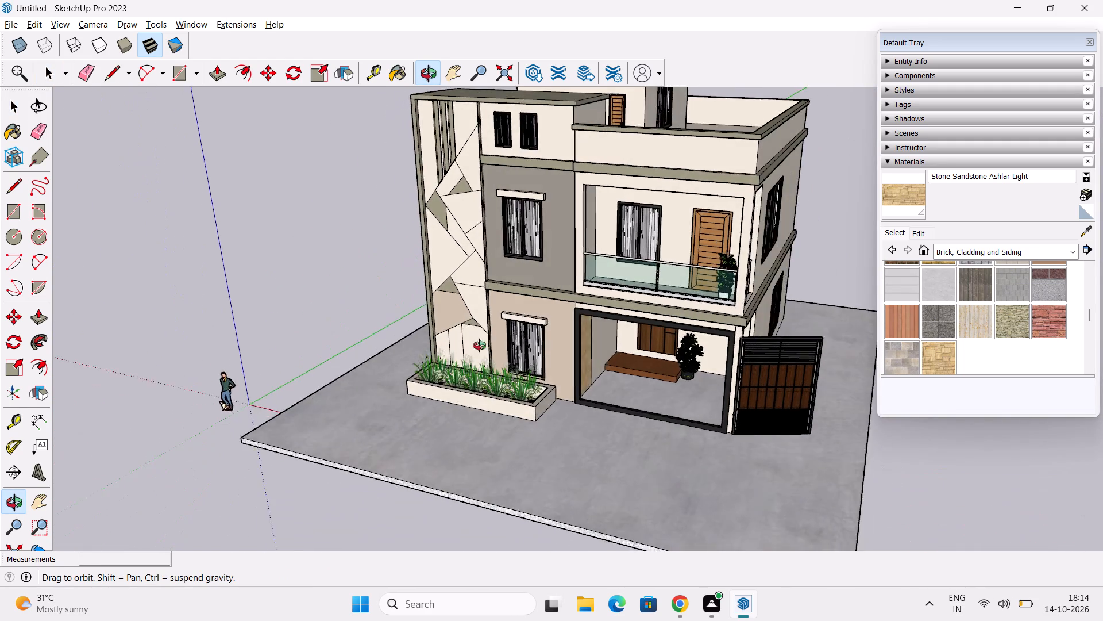
pyautogui.moveTo(480, 346); pyautogui.dragTo(652, 314, button='middle')
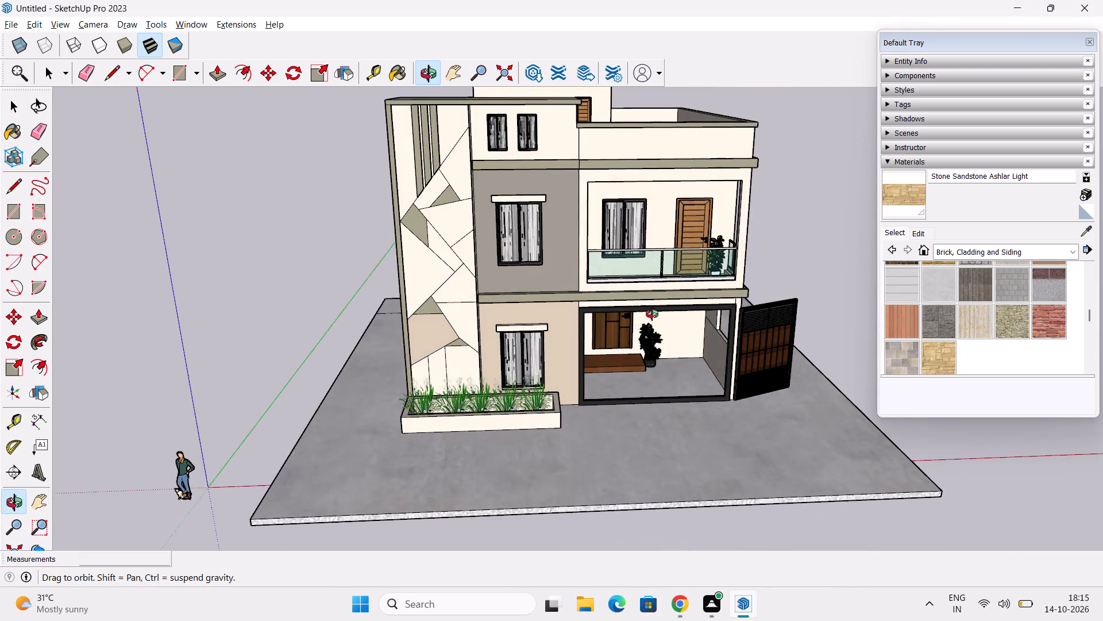
pyautogui.moveTo(652, 314); pyautogui.dragTo(516, 253, button='middle')
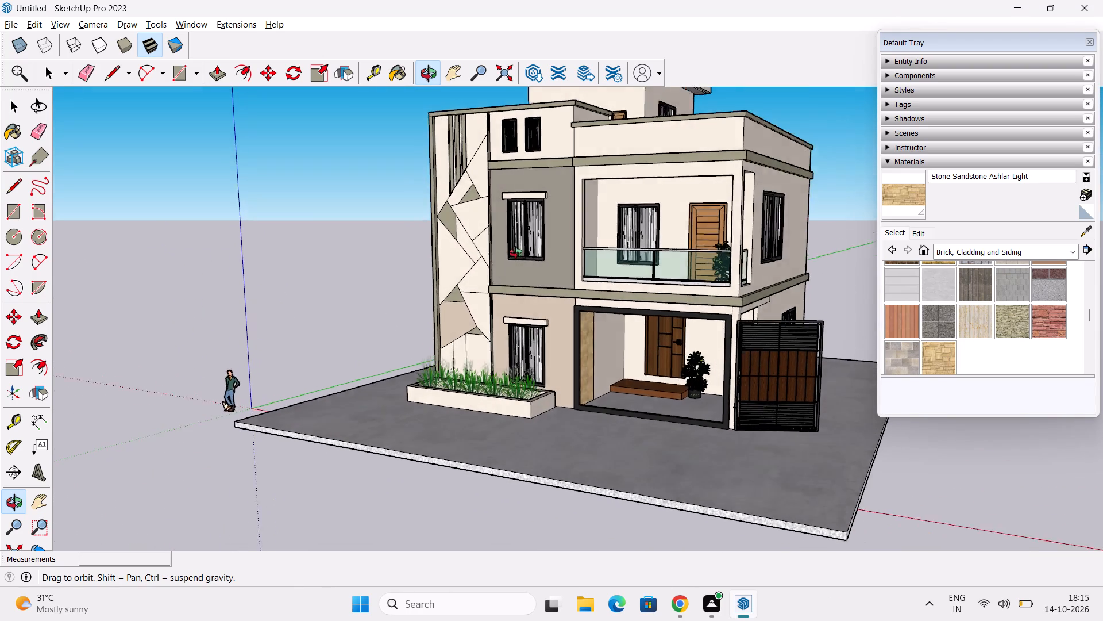
pyautogui.moveTo(516, 253); pyautogui.dragTo(518, 254, button='middle')
pyautogui.keyDown('shift'); pyautogui.moveTo(535, 263); pyautogui.dragTo(488, 417, button='middle'); pyautogui.keyUp('shift')
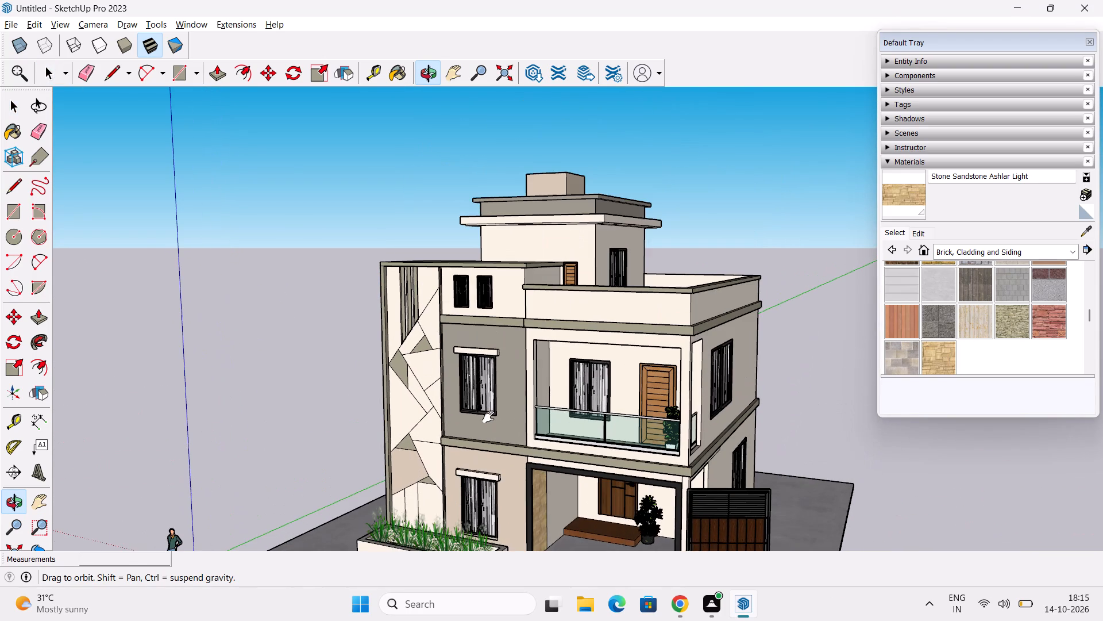
pyautogui.keyDown('shift'); pyautogui.moveTo(488, 417); pyautogui.dragTo(489, 417, button='middle'); pyautogui.keyUp('shift')
pyautogui.moveTo(515, 414); pyautogui.dragTo(554, 316, button='middle')
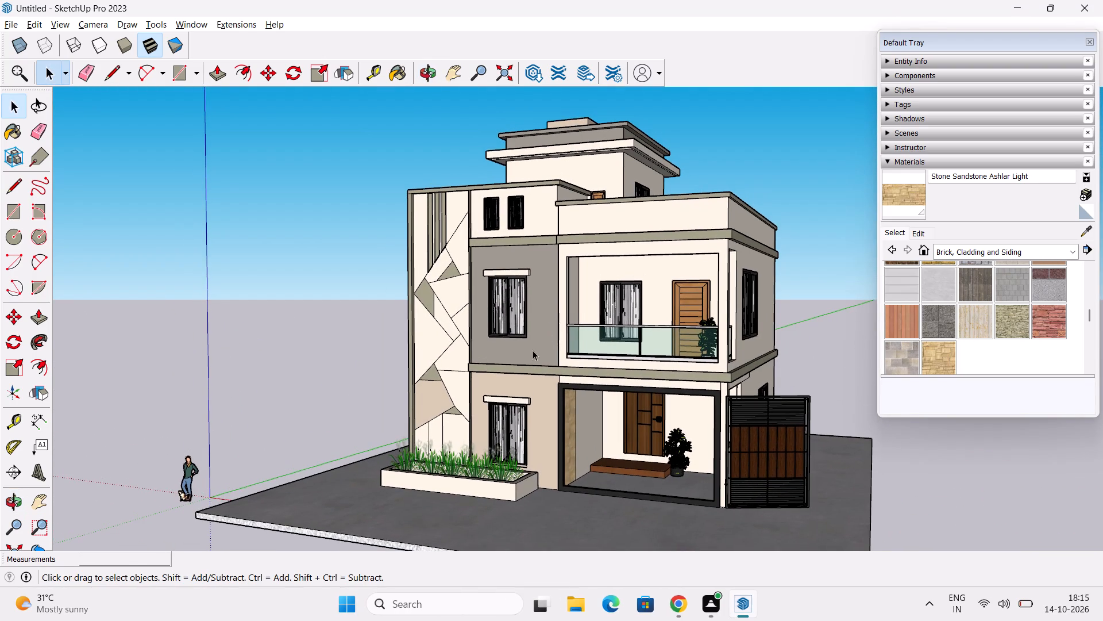
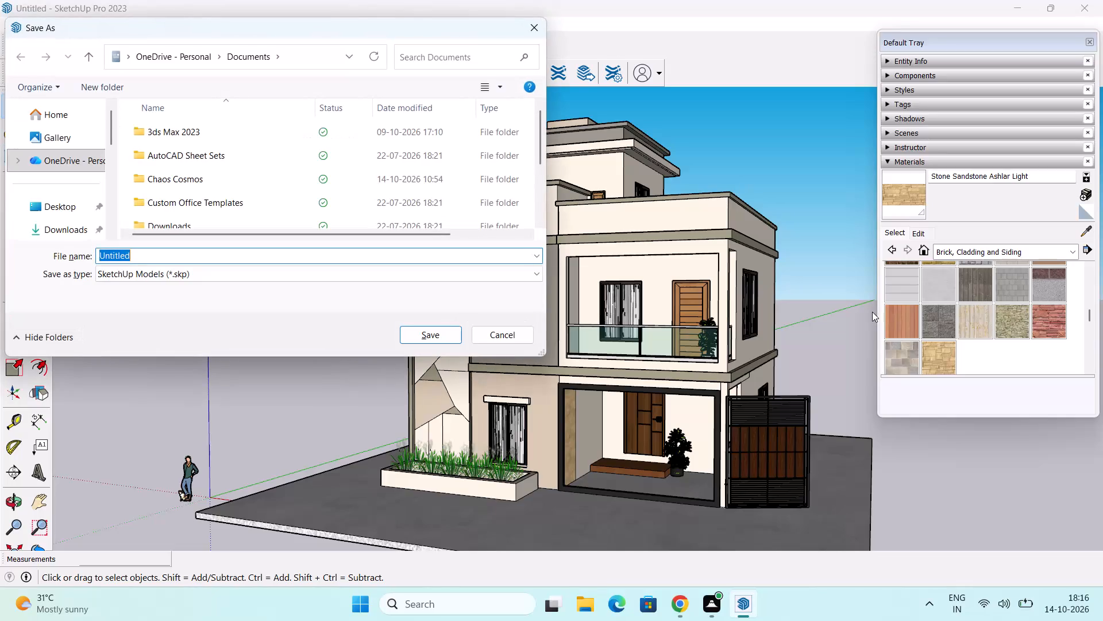
# Dismiss the save dialog and examine the whole house elevation from the front and the gate side.
pyautogui.click(535, 29)
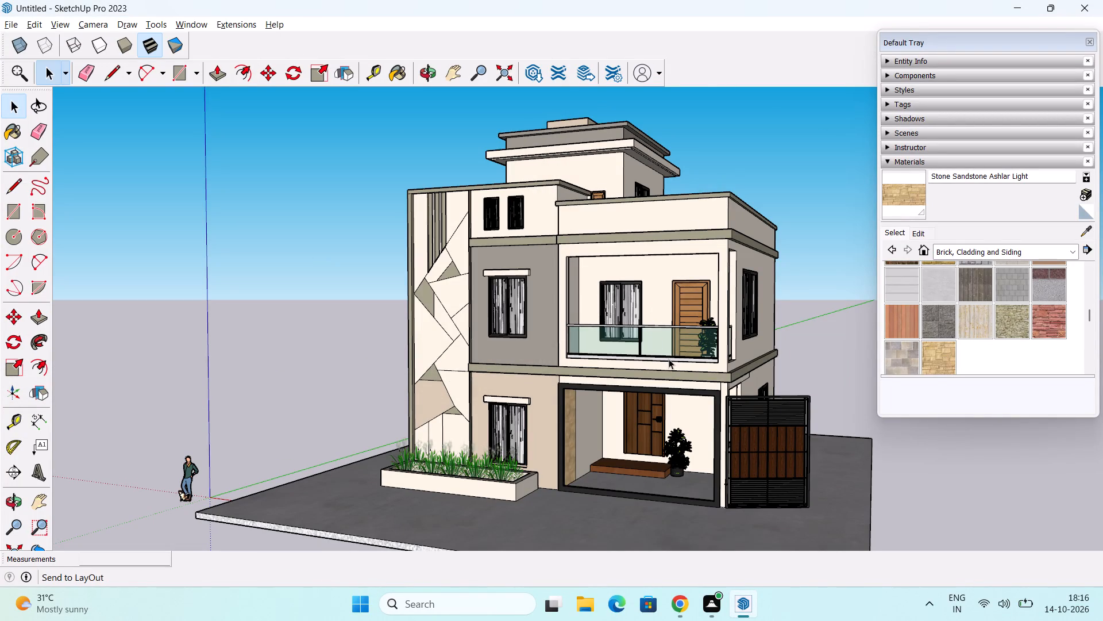
pyautogui.moveTo(614, 436); pyautogui.dragTo(657, 428, button='middle')
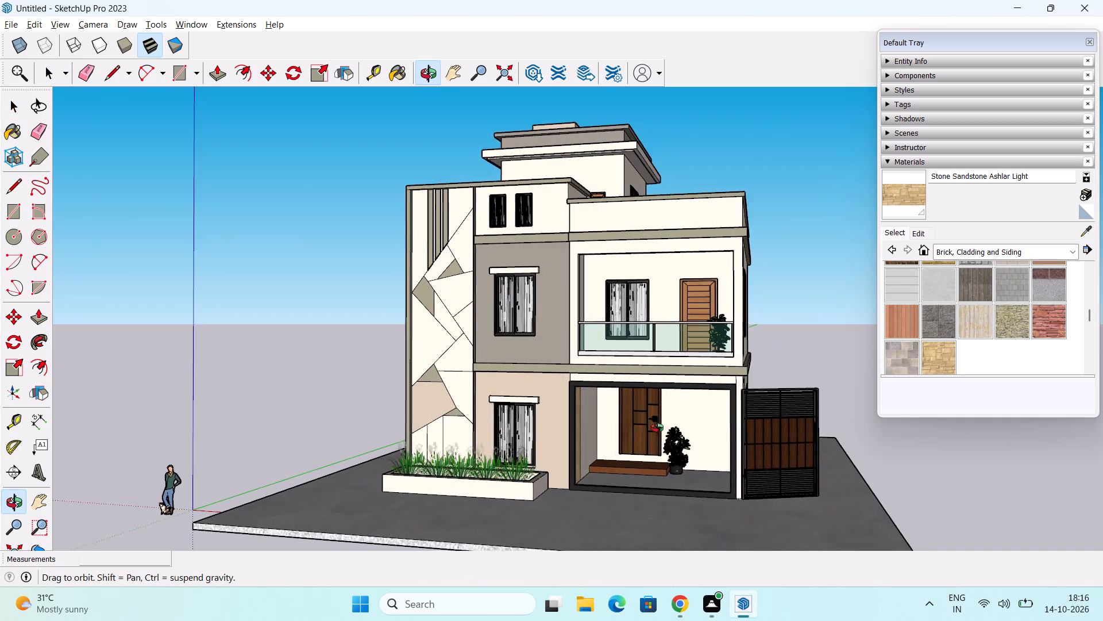
pyautogui.moveTo(657, 428); pyautogui.dragTo(647, 493, button='middle')
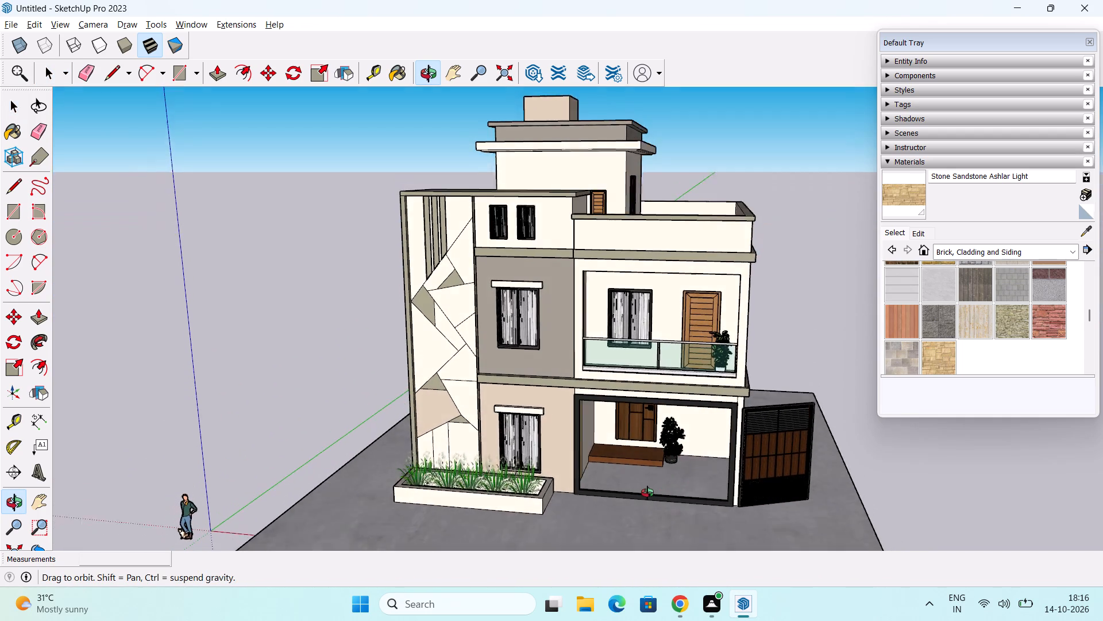
pyautogui.moveTo(647, 493); pyautogui.dragTo(631, 493, button='middle')
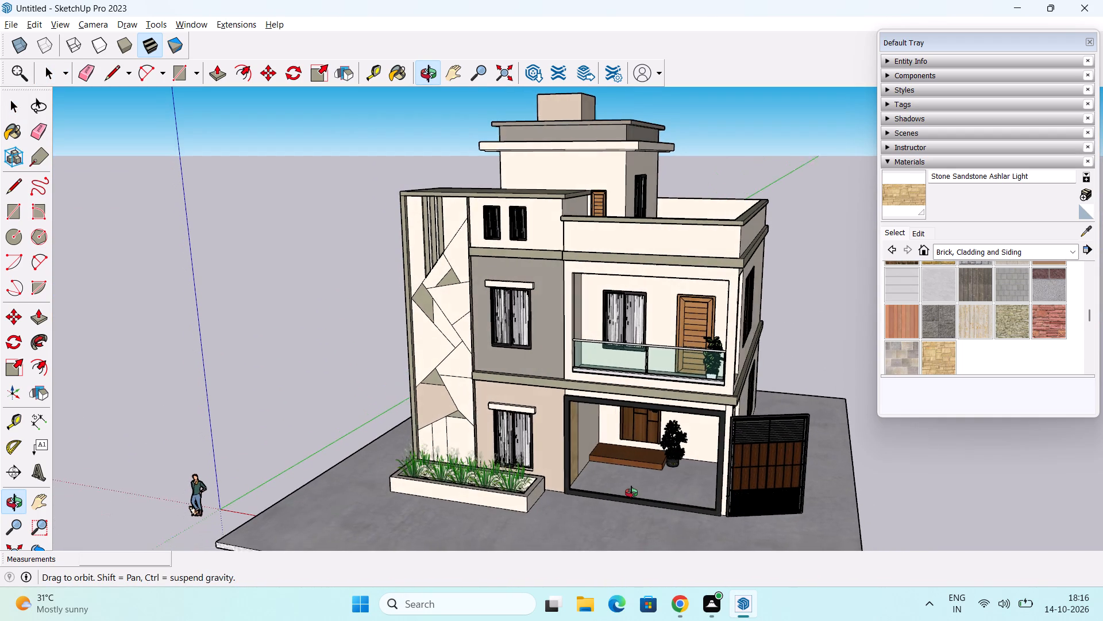
pyautogui.moveTo(631, 493); pyautogui.dragTo(631, 478, button='middle')
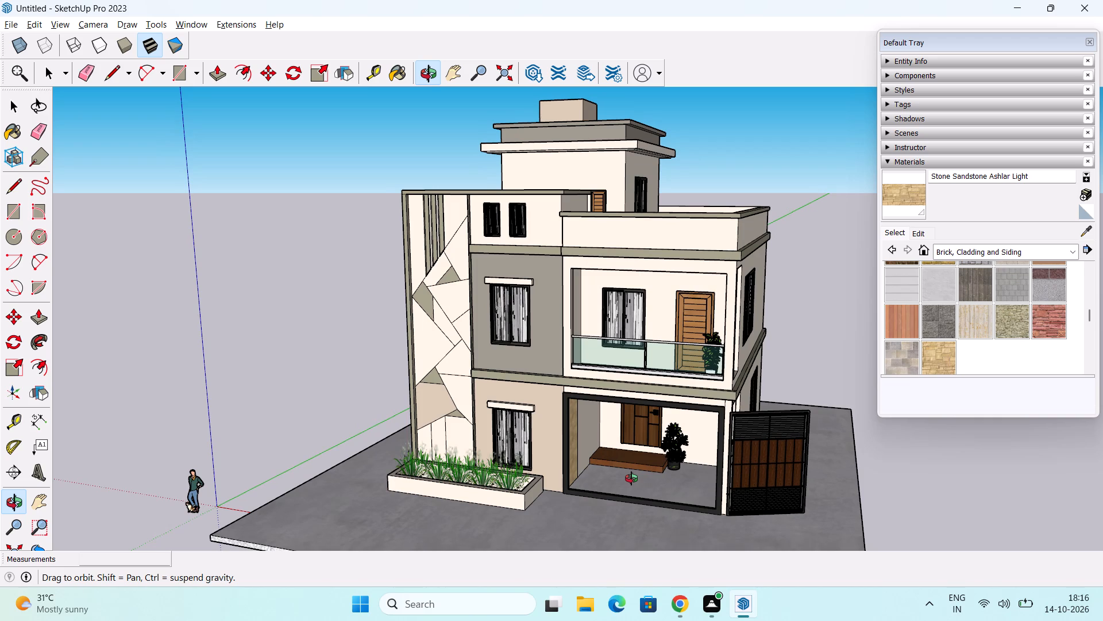
pyautogui.moveTo(631, 478); pyautogui.dragTo(654, 476, button='middle')
pyautogui.keyDown('shift'); pyautogui.moveTo(653, 476); pyautogui.dragTo(605, 477, button='middle'); pyautogui.keyUp('shift')
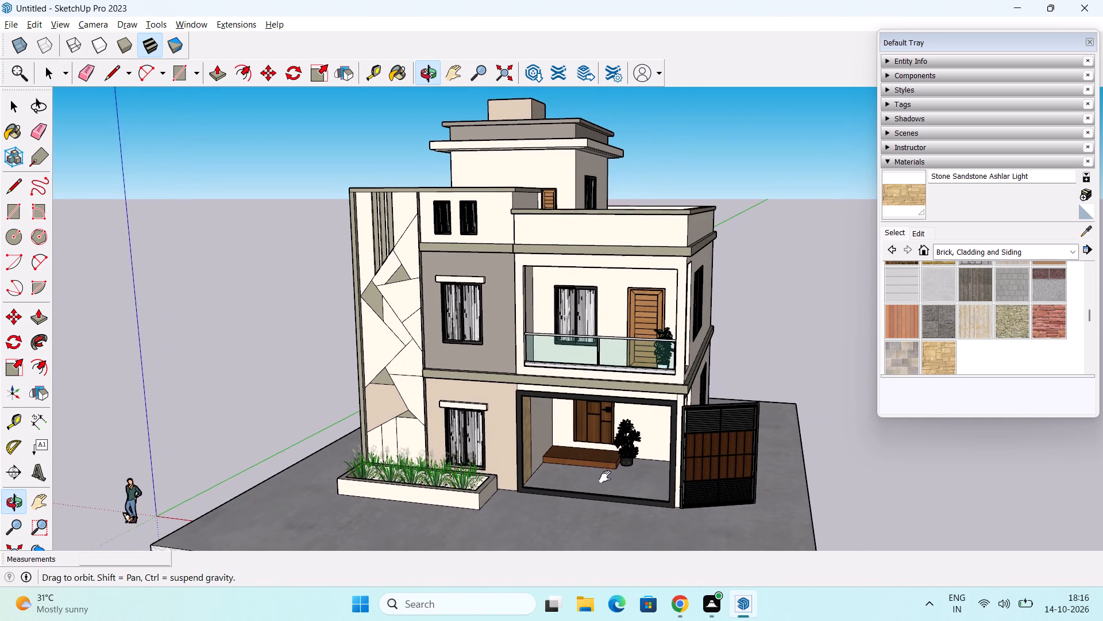
pyautogui.keyDown('shift'); pyautogui.moveTo(605, 477); pyautogui.dragTo(606, 477, button='middle'); pyautogui.keyUp('shift')
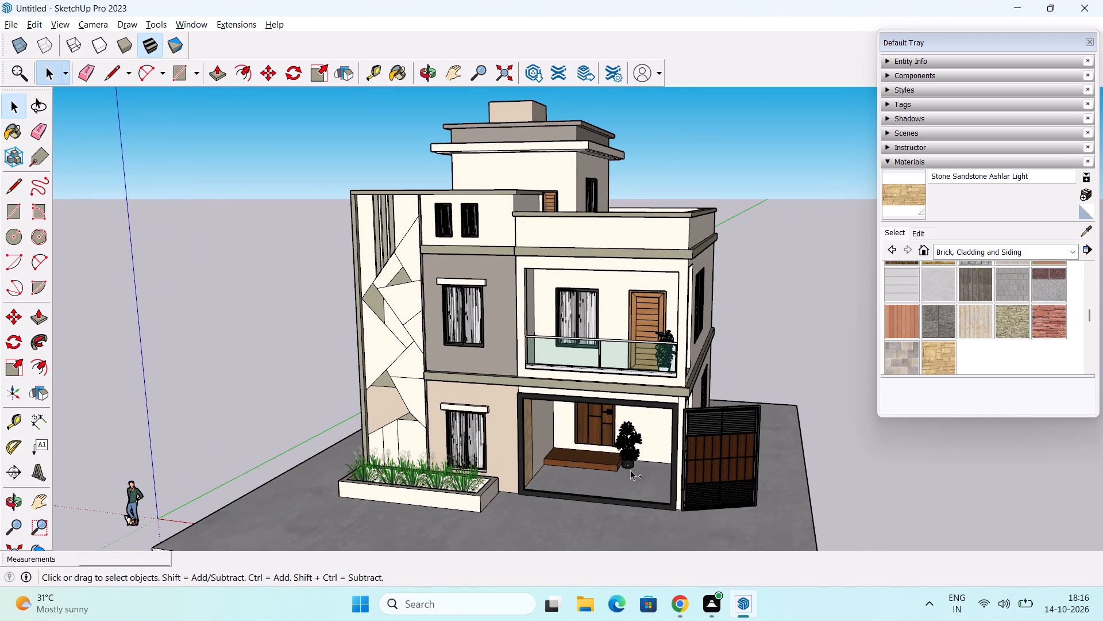
# Save the model to the Desktop as a SketchUp file named CANTER CADD 3.6 G+1 HOUSE.
pyautogui.hotkey('ctrl', 's')
pyautogui.click(72, 205)
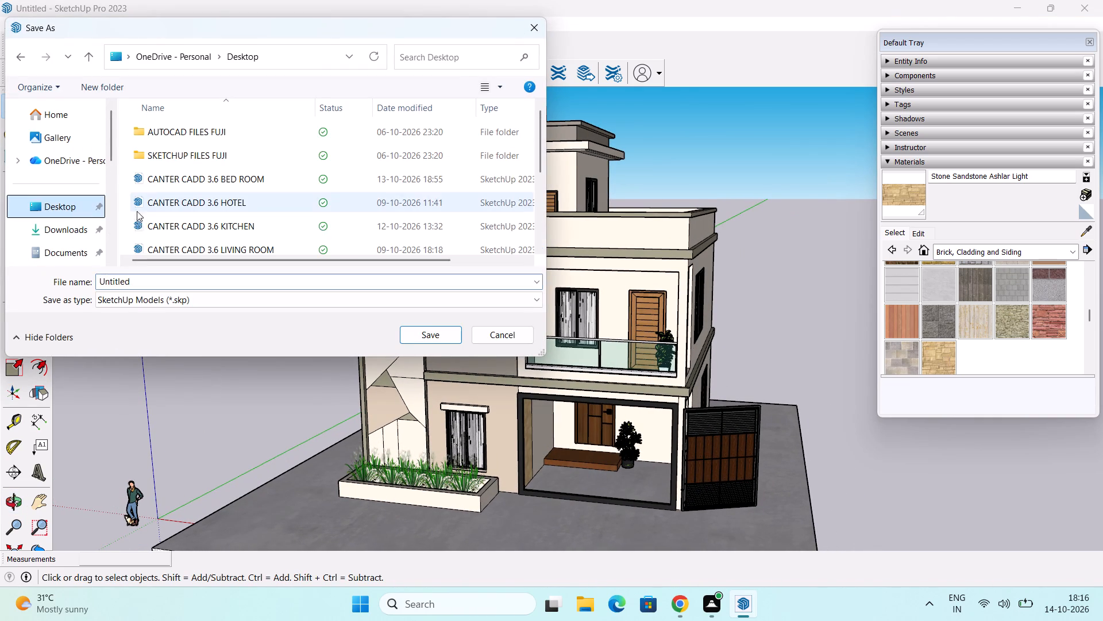
pyautogui.doubleClick(160, 278)
pyautogui.write('CANTE')
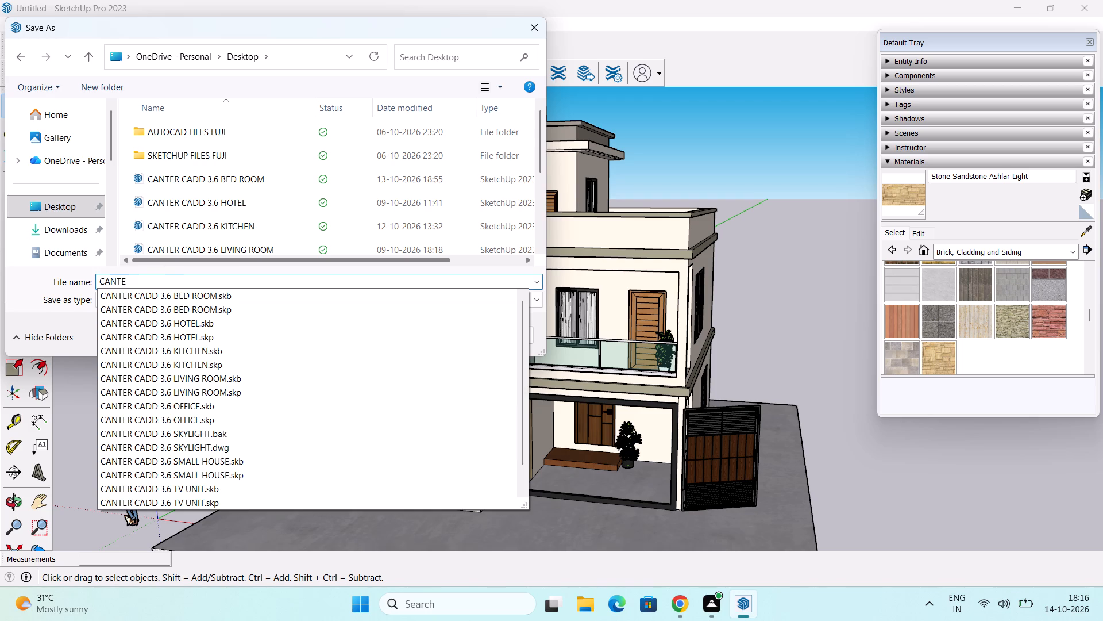
pyautogui.press('Down')
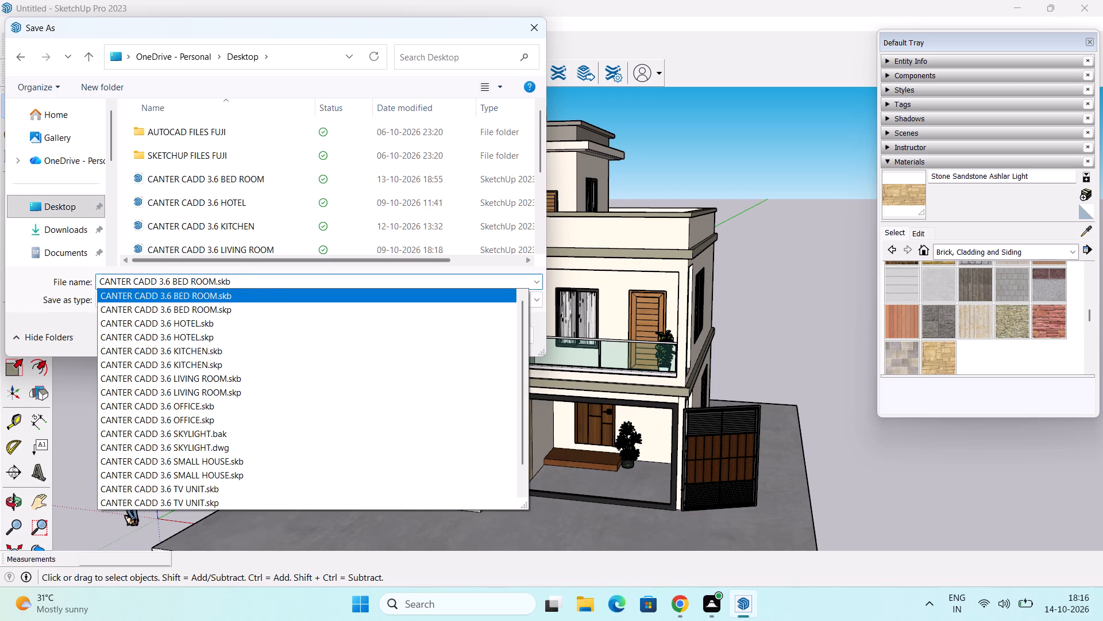
pyautogui.doubleClick(272, 286)
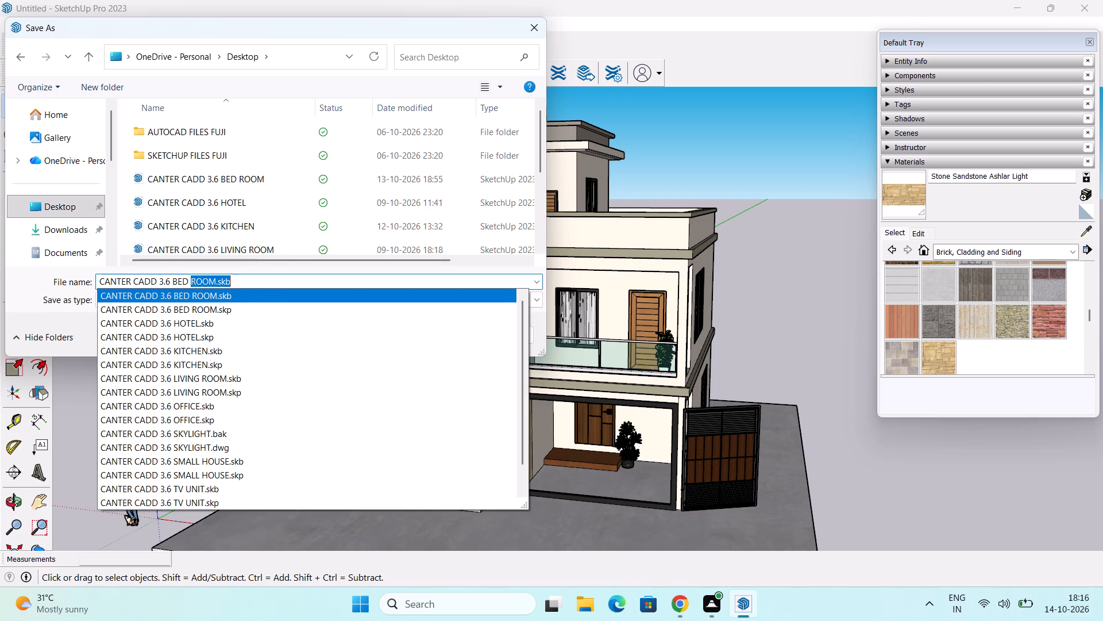
pyautogui.press('BackSpace')
pyautogui.press('BackSpace')
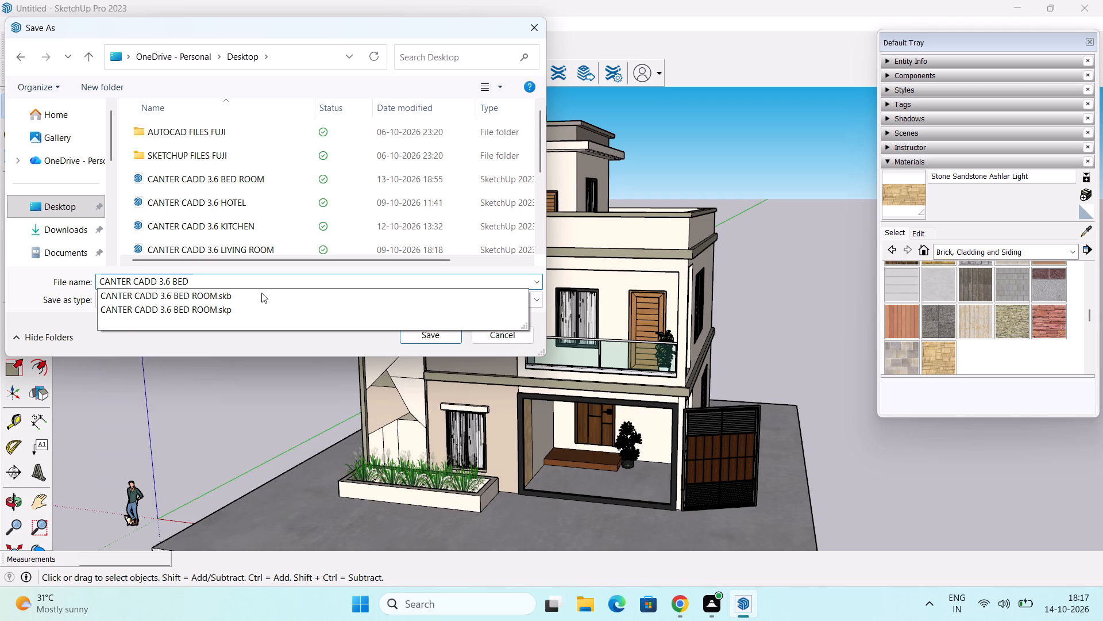
pyautogui.press('BackSpace')
pyautogui.press('BackSpace')
pyautogui.press('BackSpace')
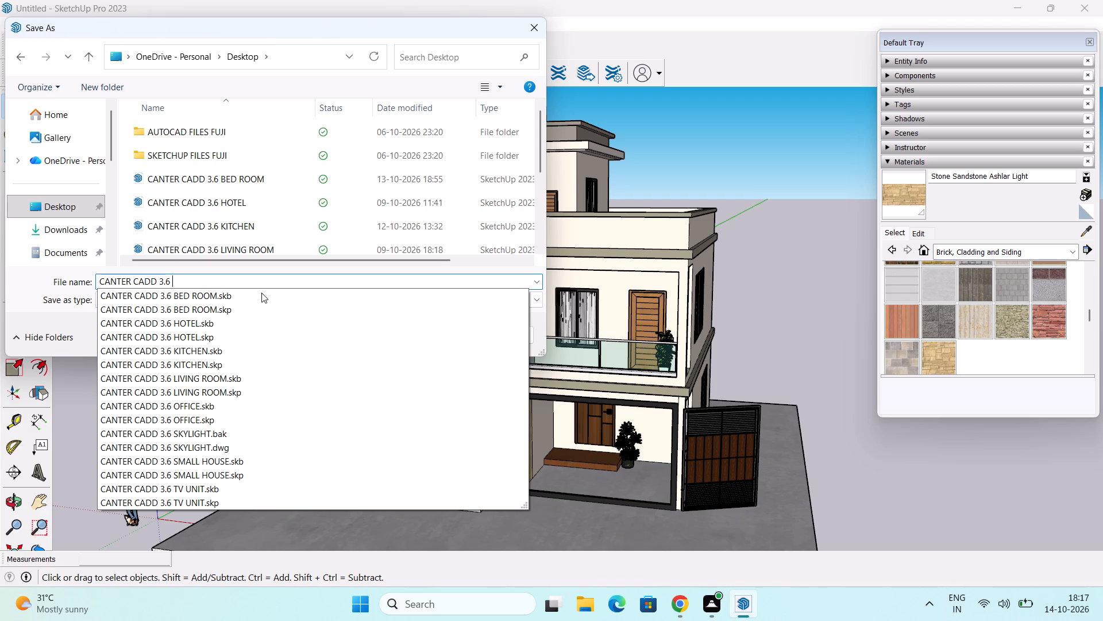
pyautogui.press('g')
pyautogui.hotkey('shift', '+')
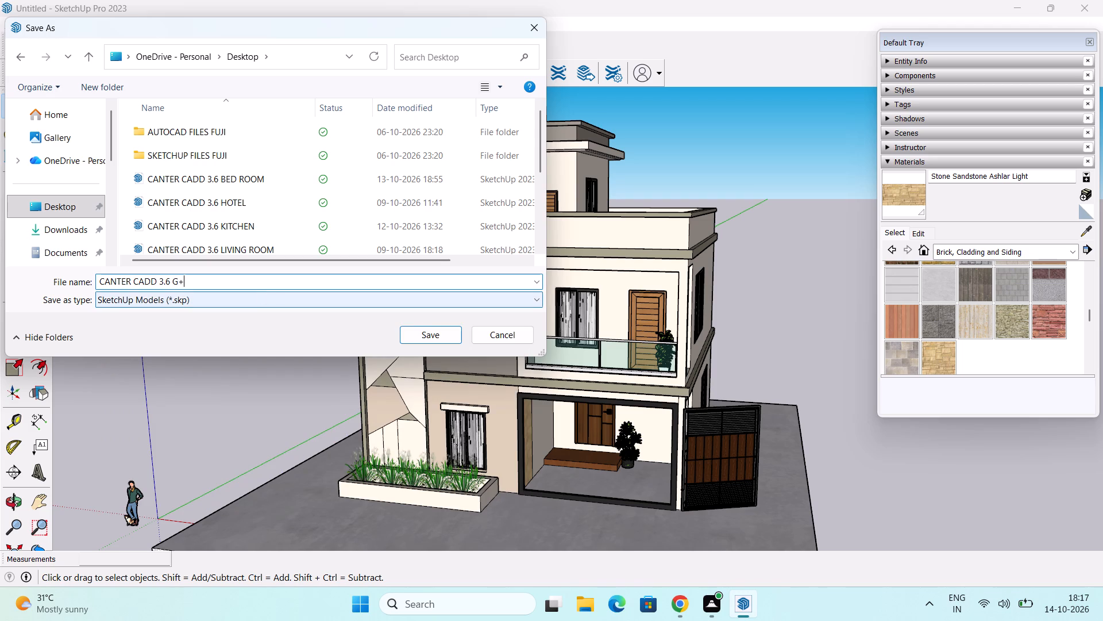
pyautogui.press('1')
pyautogui.press('space')
pyautogui.write('HUSE')
pyautogui.press('BackSpace')
pyautogui.press('BackSpace')
pyautogui.press('BackSpace')
pyautogui.write('OUSE')
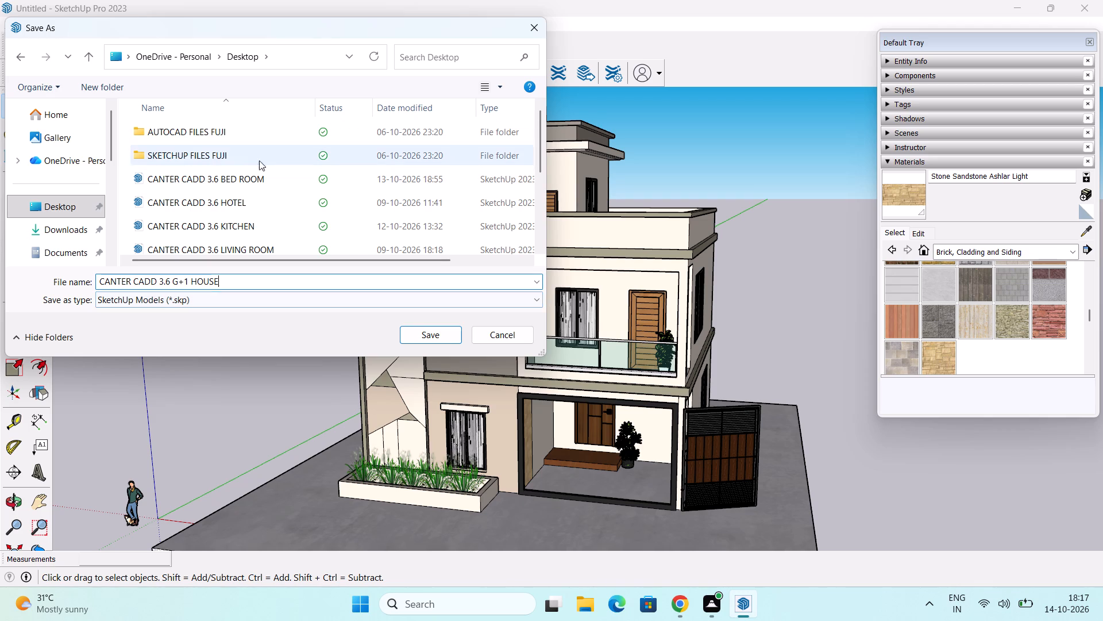
pyautogui.click(415, 336)
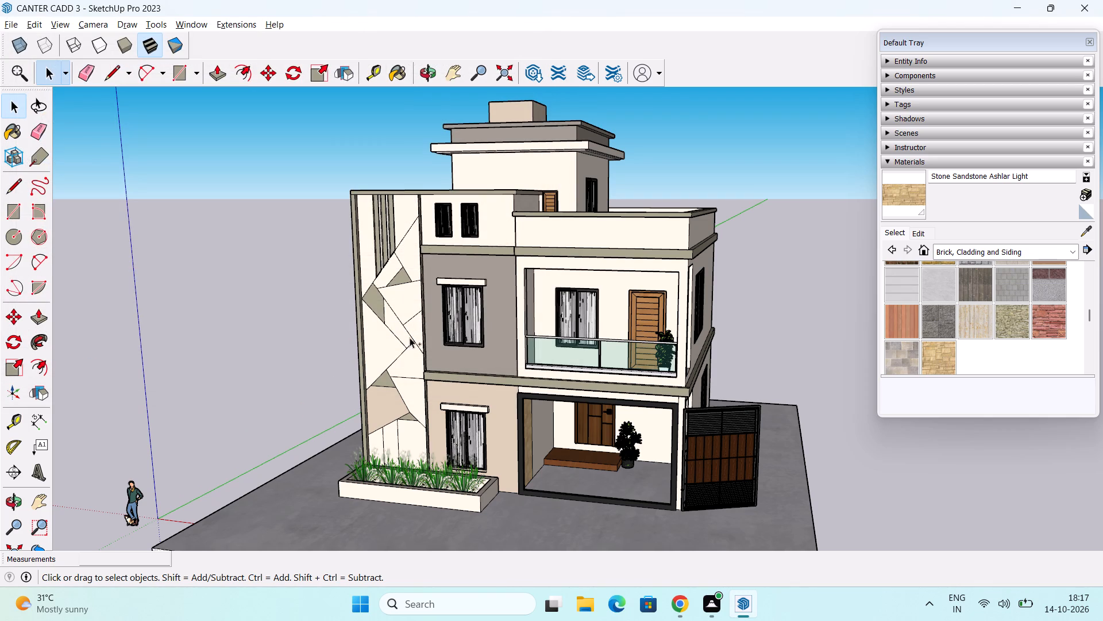
# Save the house model again under its existing file name.
pyautogui.hotkey('ctrl', 's')
pyautogui.hotkey('ctrl', 's')
pyautogui.hotkey('ctrl', 's')
pyautogui.hotkey('ctrl', 's')
pyautogui.hotkey('ctrl', 's')
pyautogui.hotkey('ctrl', 's')
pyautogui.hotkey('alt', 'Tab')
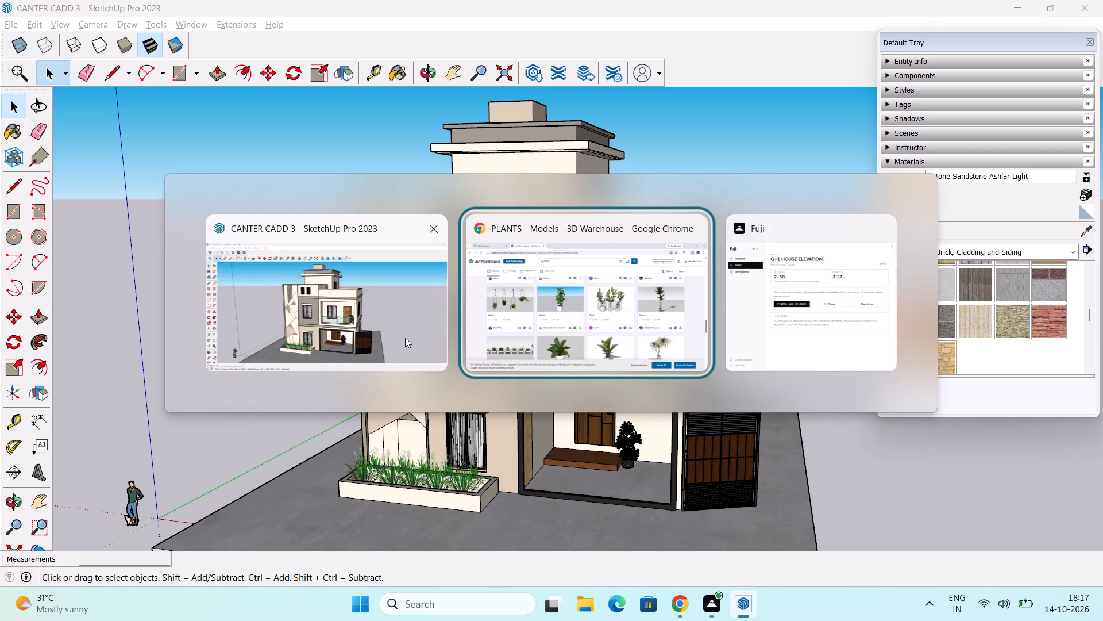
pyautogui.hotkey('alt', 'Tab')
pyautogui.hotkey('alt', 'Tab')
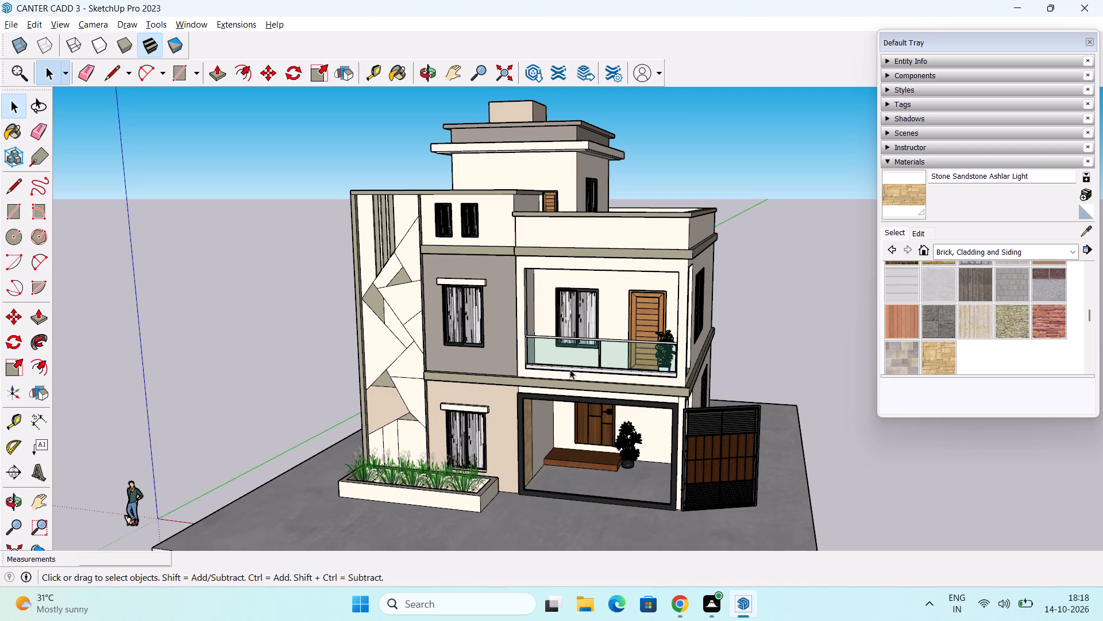
# Examine the whole house elevation from the front, the gate side and above the roof terrace.
pyautogui.scroll(-2, 674, 481)
pyautogui.moveTo(677, 478); pyautogui.dragTo(714, 467, button='middle')
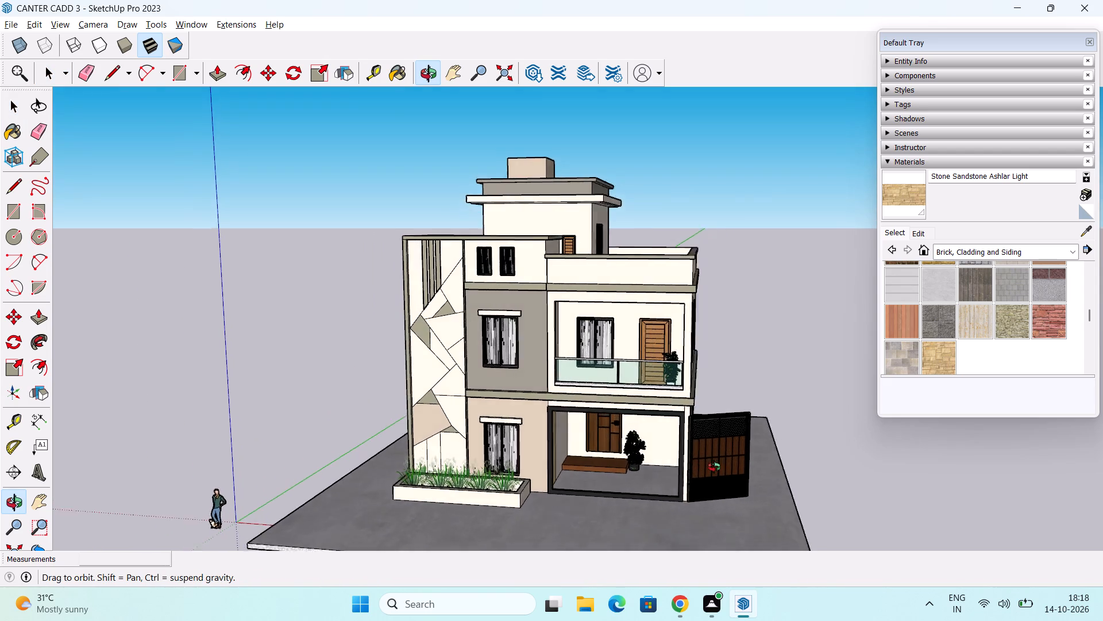
pyautogui.moveTo(714, 467); pyautogui.dragTo(739, 469, button='middle')
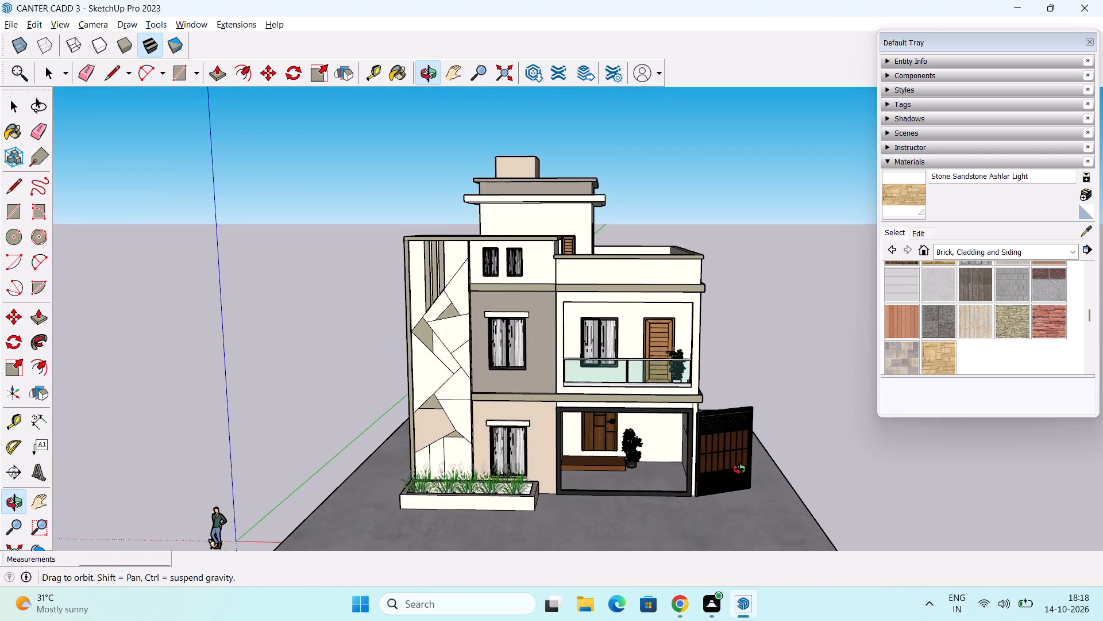
pyautogui.moveTo(739, 469); pyautogui.dragTo(631, 478, button='middle')
pyautogui.scroll(-2, 631, 478)
pyautogui.moveTo(634, 474); pyautogui.dragTo(647, 438, button='middle')
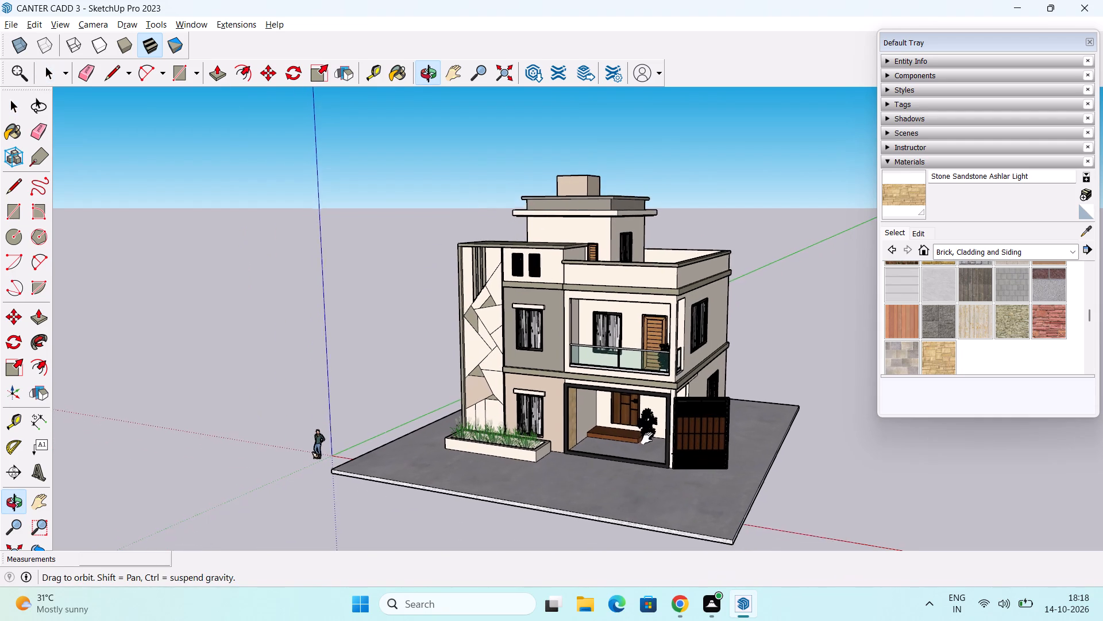
pyautogui.moveTo(647, 438); pyautogui.dragTo(647, 437, button='middle')
pyautogui.moveTo(650, 439); pyautogui.dragTo(684, 545, button='middle')
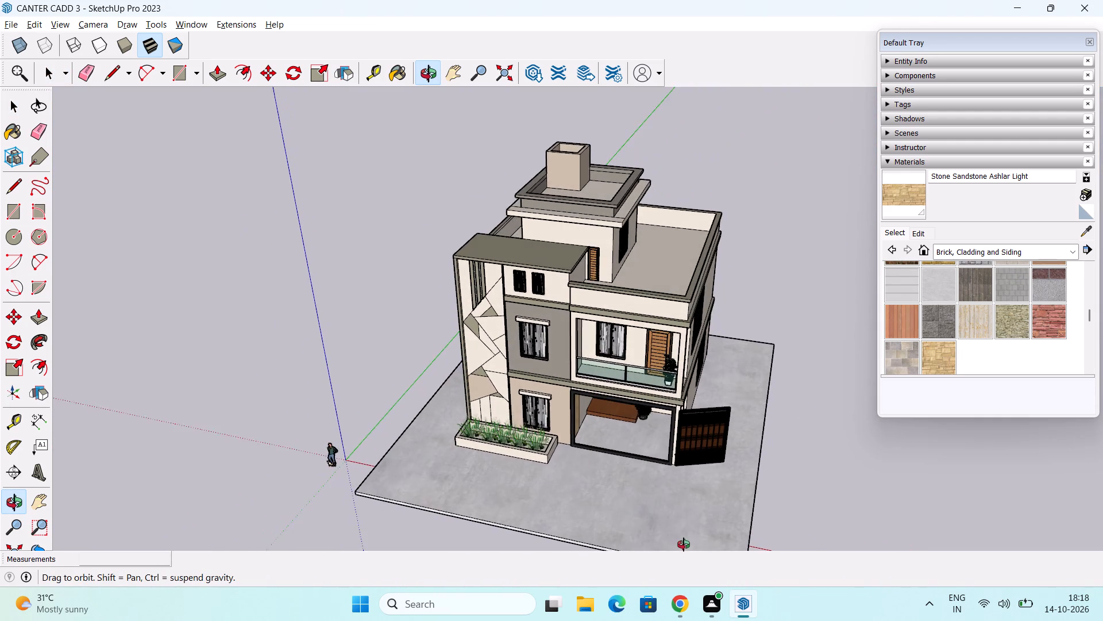
pyautogui.moveTo(684, 545); pyautogui.dragTo(720, 478, button='middle')
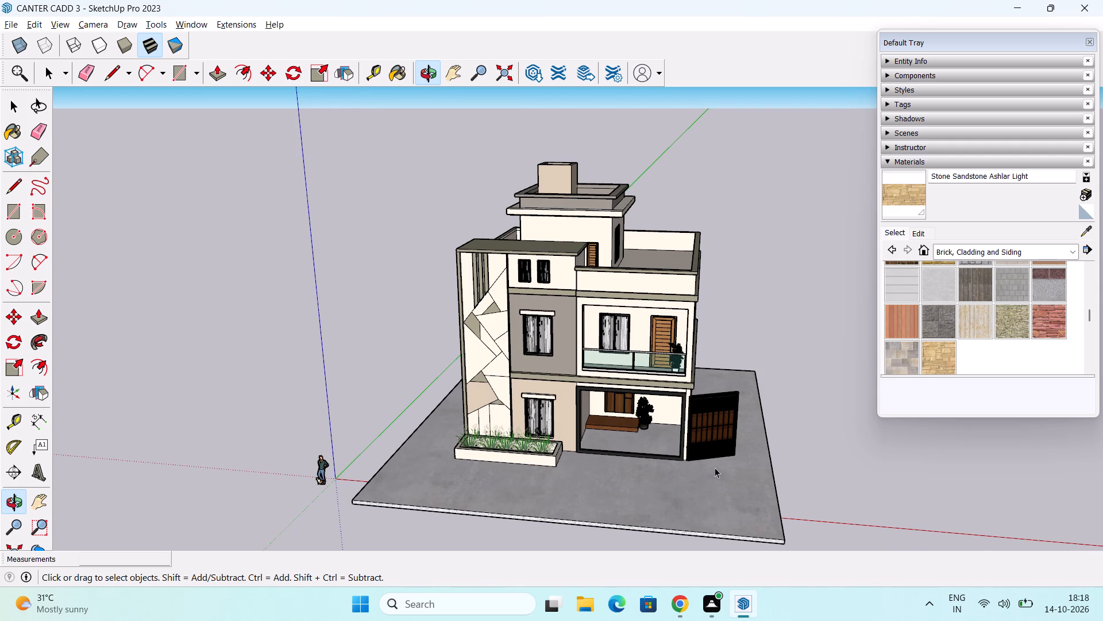
pyautogui.moveTo(715, 465); pyautogui.dragTo(620, 438, button='middle')
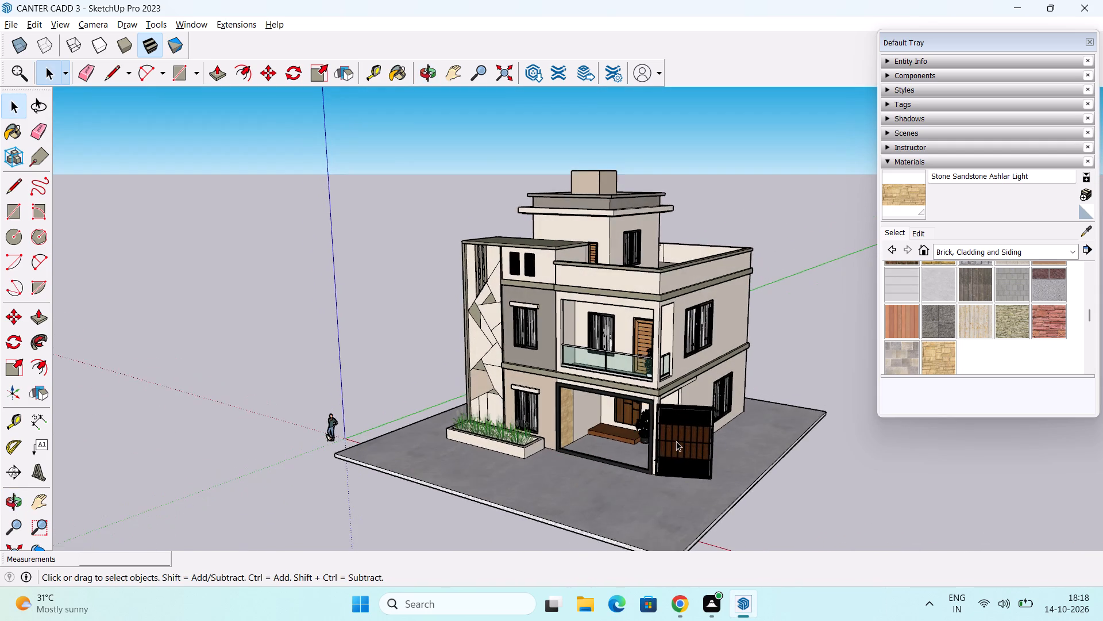
# Examine the porch, gate, planter and balcony up close from a low angle, from above and from the front.
pyautogui.scroll(5, 676, 441)
pyautogui.moveTo(676, 446); pyautogui.dragTo(704, 241, button='middle')
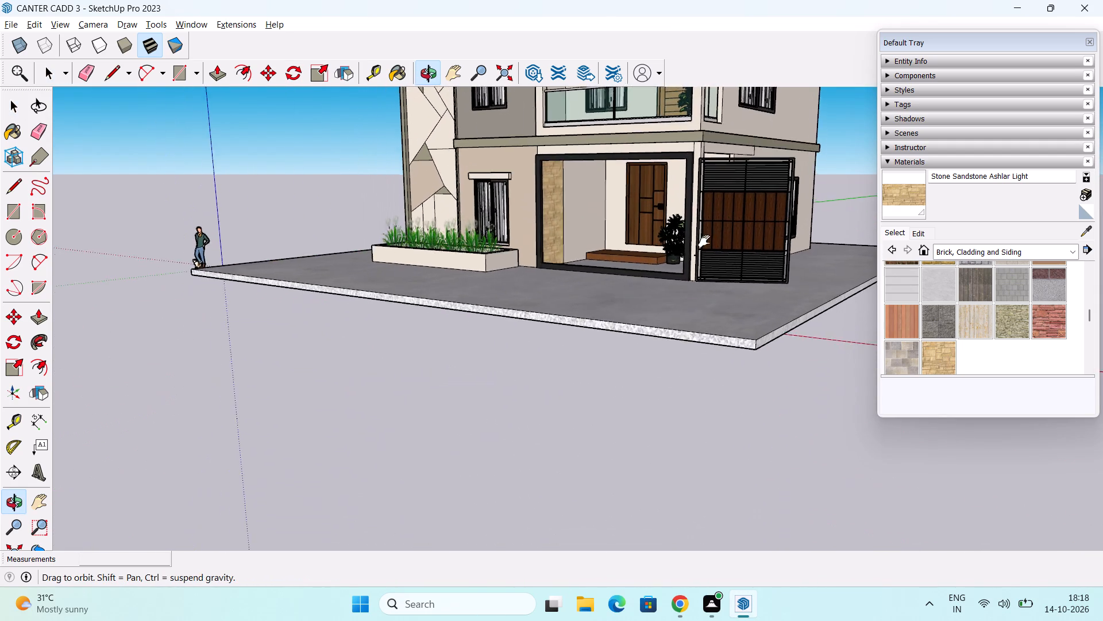
pyautogui.moveTo(704, 241); pyautogui.dragTo(680, 280, button='middle')
pyautogui.moveTo(688, 281); pyautogui.dragTo(585, 526, button='middle')
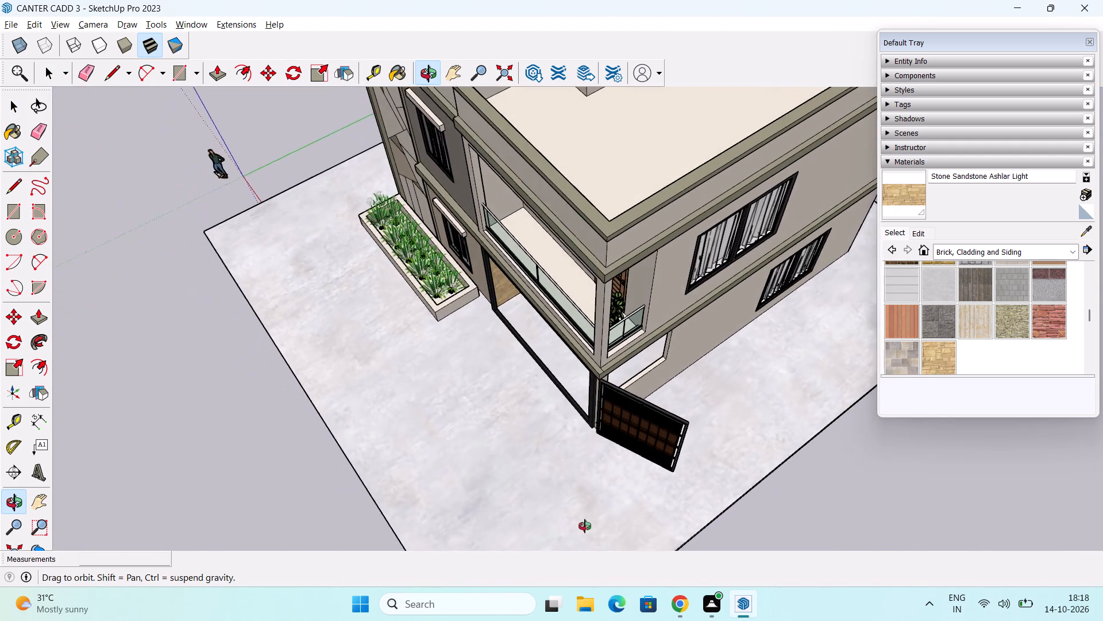
pyautogui.moveTo(585, 526); pyautogui.dragTo(661, 485, button='middle')
pyautogui.scroll(-2, 679, 430)
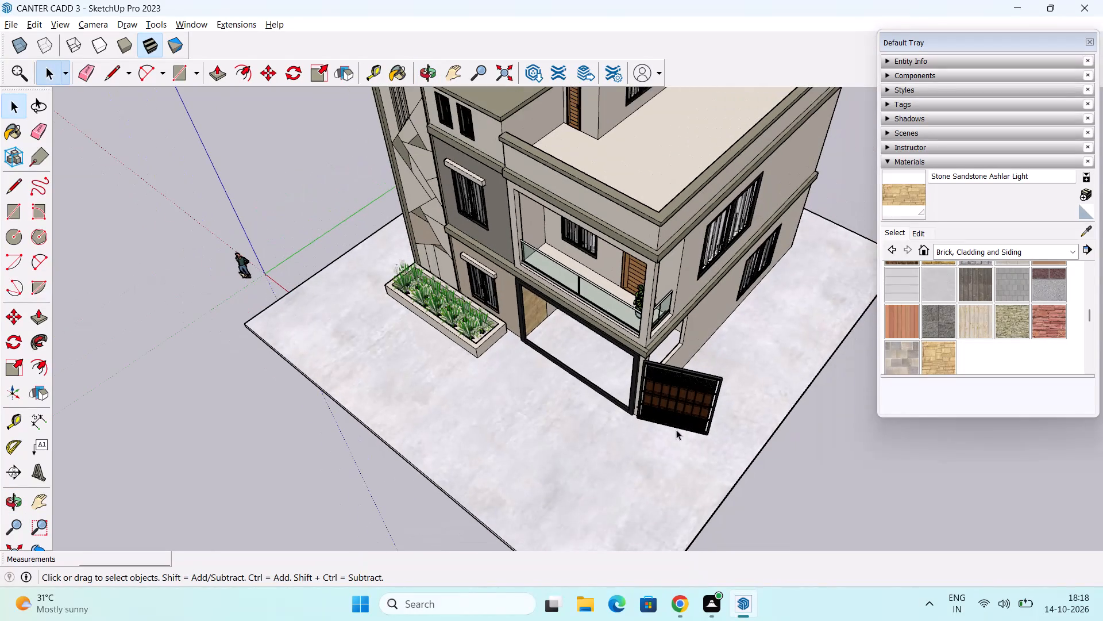
pyautogui.moveTo(619, 429); pyautogui.dragTo(816, 286, button='middle')
pyautogui.scroll(2, 716, 316)
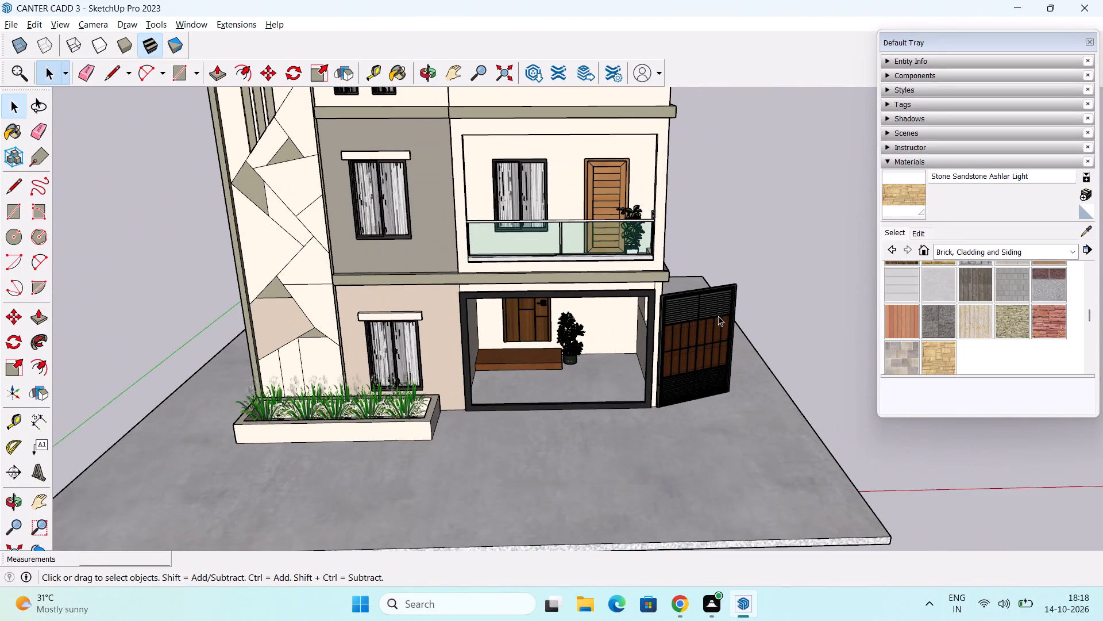
# Examine the whole house elevation from above, from the front and from the gate-side corner.
pyautogui.scroll(1, 718, 316)
pyautogui.moveTo(714, 322); pyautogui.dragTo(684, 411, button='middle')
pyautogui.scroll(-3, 684, 411)
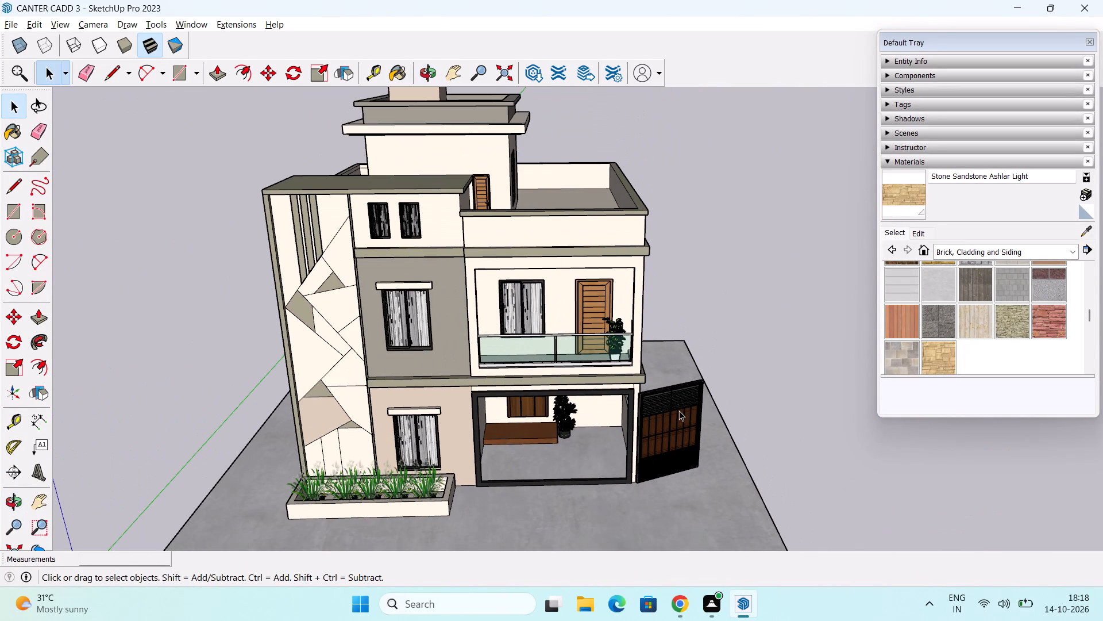
pyautogui.moveTo(679, 408); pyautogui.dragTo(645, 363, button='middle')
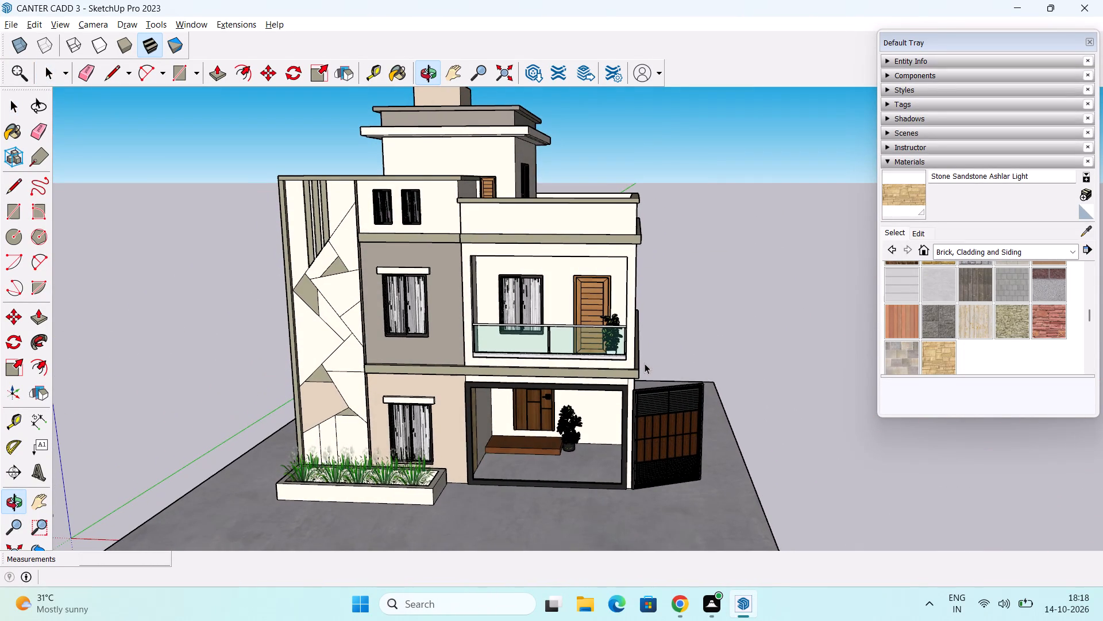
pyautogui.keyDown('shift'); pyautogui.moveTo(645, 362); pyautogui.dragTo(665, 408, button='middle'); pyautogui.keyUp('shift')
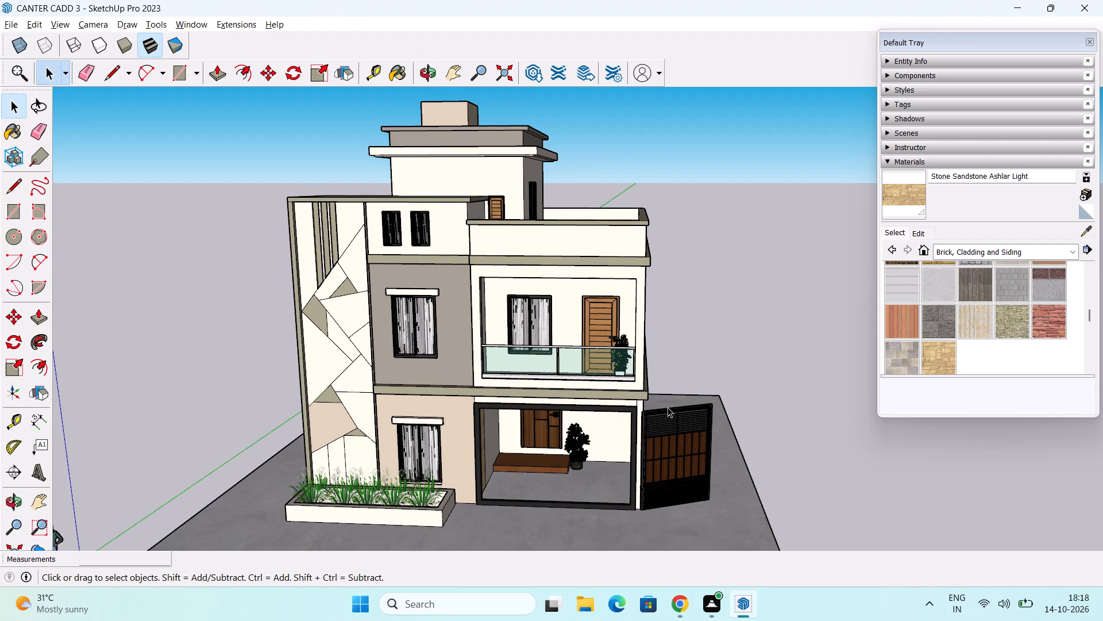
pyautogui.moveTo(715, 424); pyautogui.dragTo(661, 419, button='middle')
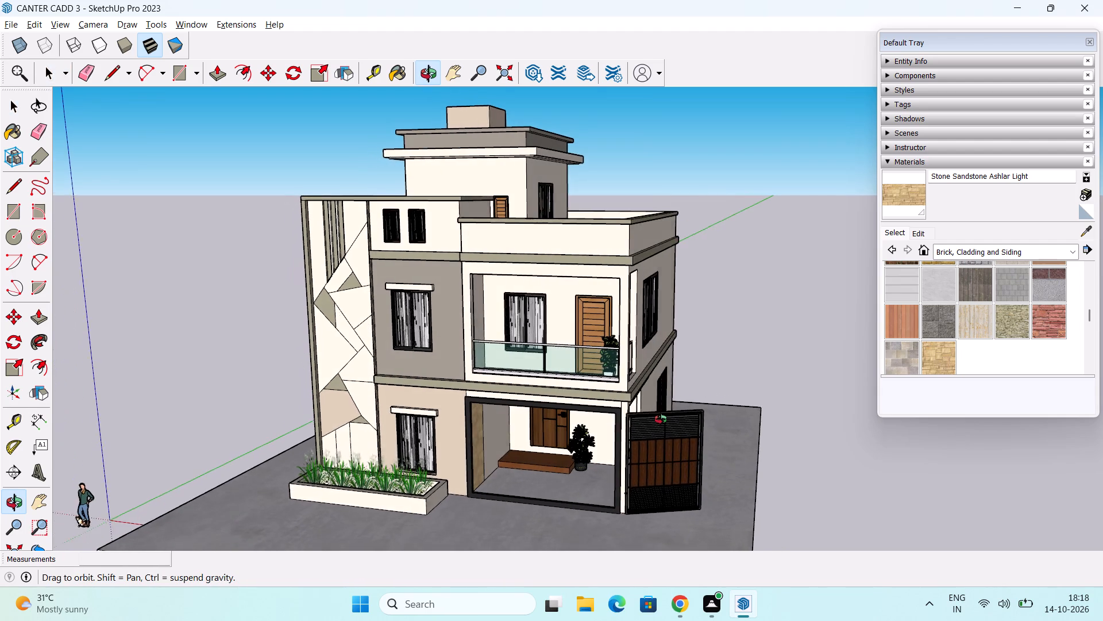
pyautogui.moveTo(661, 419); pyautogui.dragTo(676, 424, button='middle')
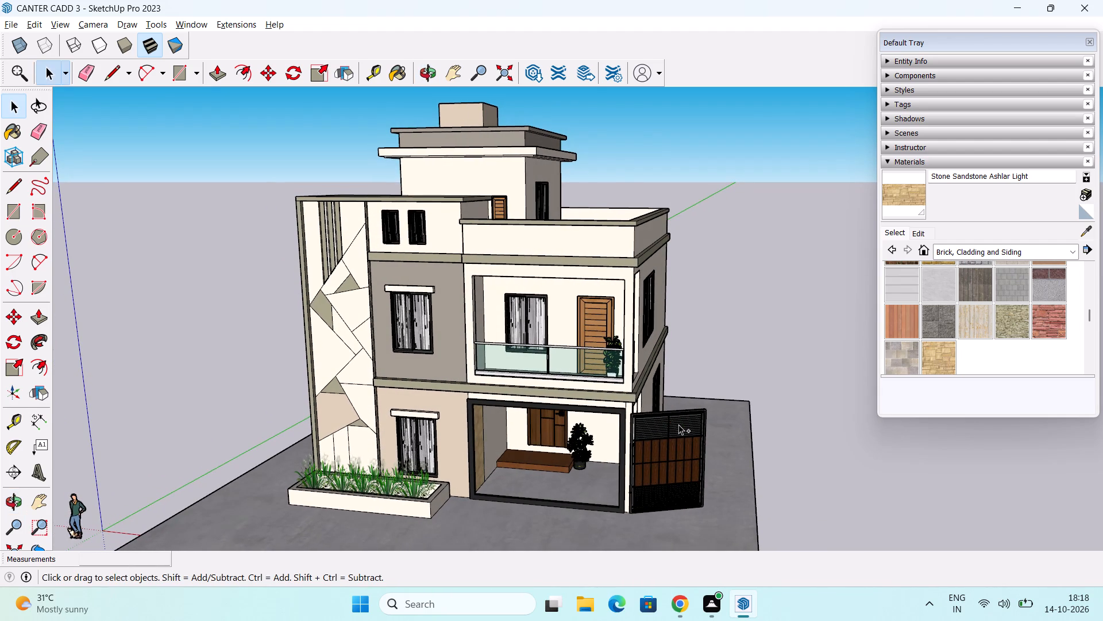
# Save the finished house model again under its existing file name.
pyautogui.hotkey('ctrl', 's')
pyautogui.hotkey('ctrl', 's')
pyautogui.hotkey('ctrl', 's')
pyautogui.hotkey('ctrl', 's')
# Switch from the SketchUp house model to another open window.
pyautogui.hotkey('alt', 'Tab')
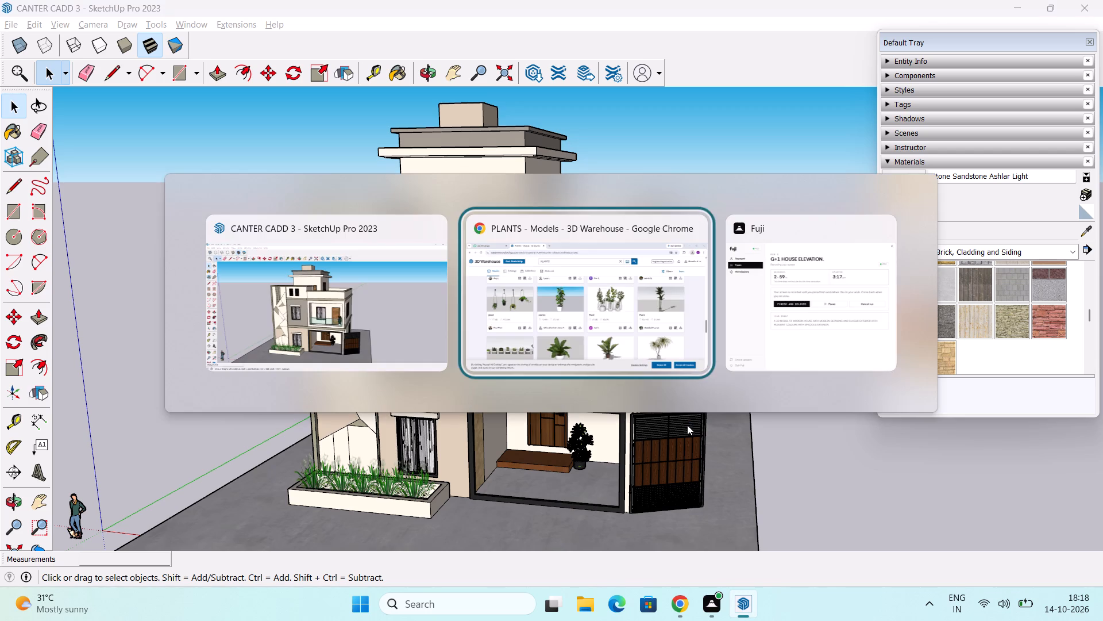